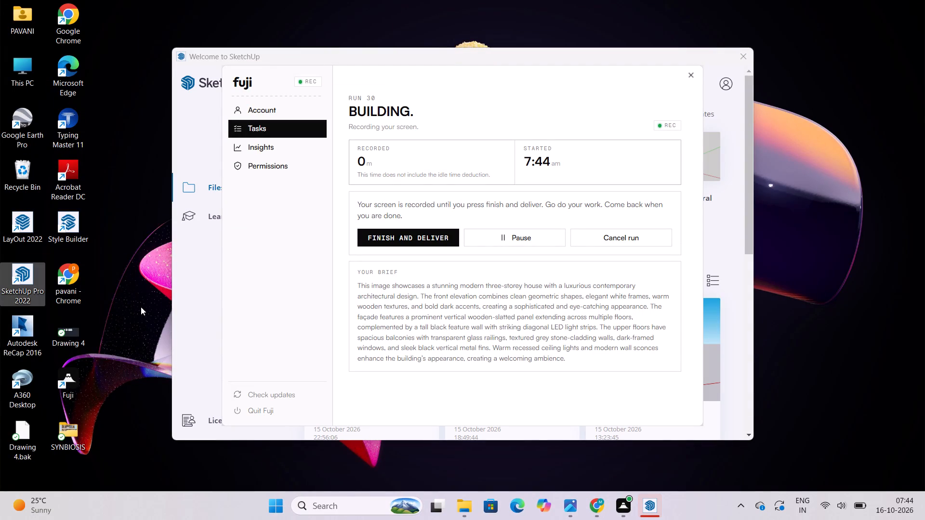
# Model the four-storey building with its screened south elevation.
# Switch to the Welcome to SketchUp window.
pyautogui.click(380, 58)
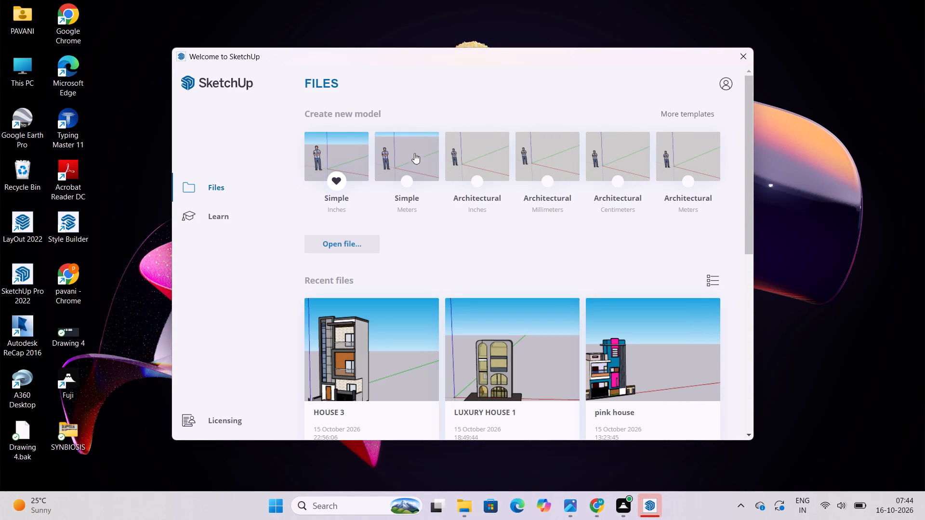
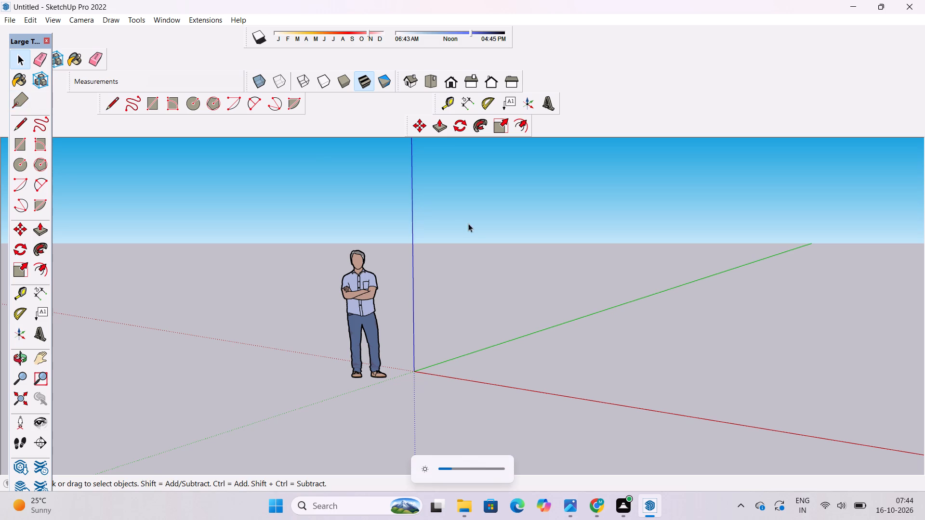
# Switch the camera to the top view of the model.
pyautogui.click(430, 81)
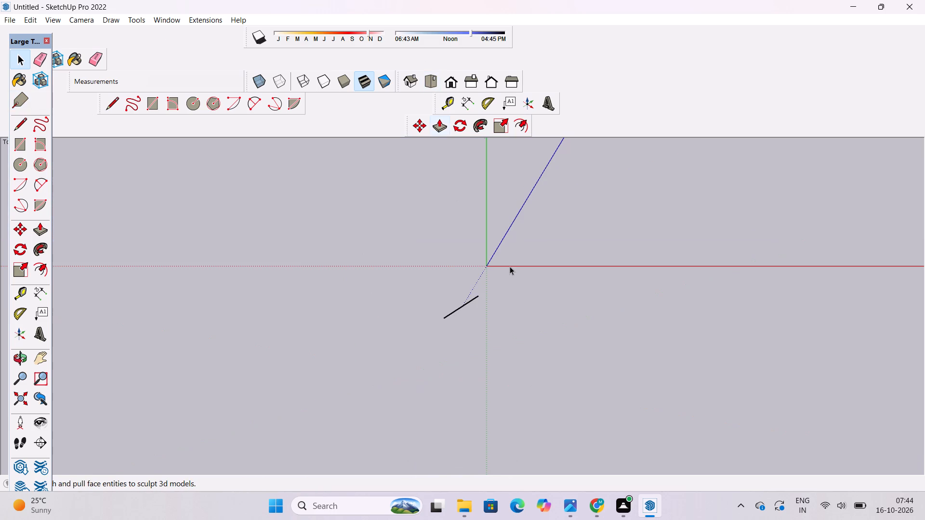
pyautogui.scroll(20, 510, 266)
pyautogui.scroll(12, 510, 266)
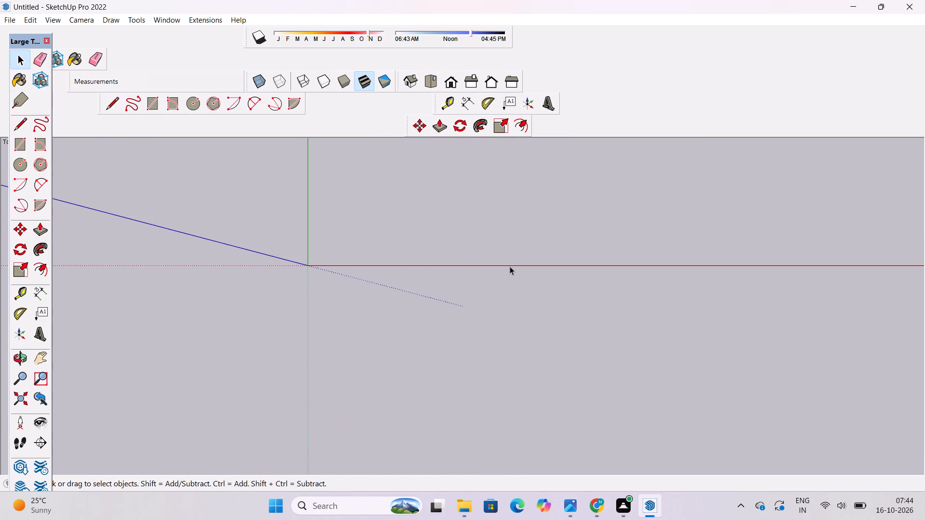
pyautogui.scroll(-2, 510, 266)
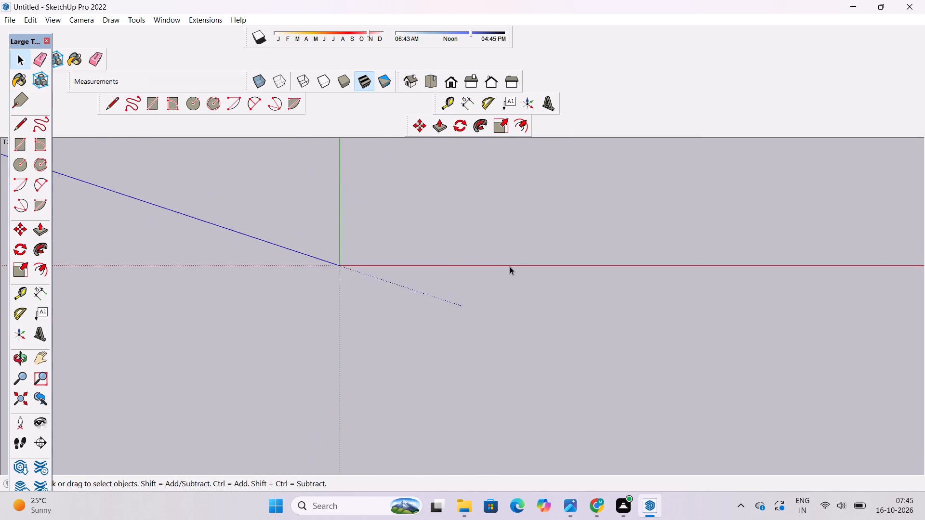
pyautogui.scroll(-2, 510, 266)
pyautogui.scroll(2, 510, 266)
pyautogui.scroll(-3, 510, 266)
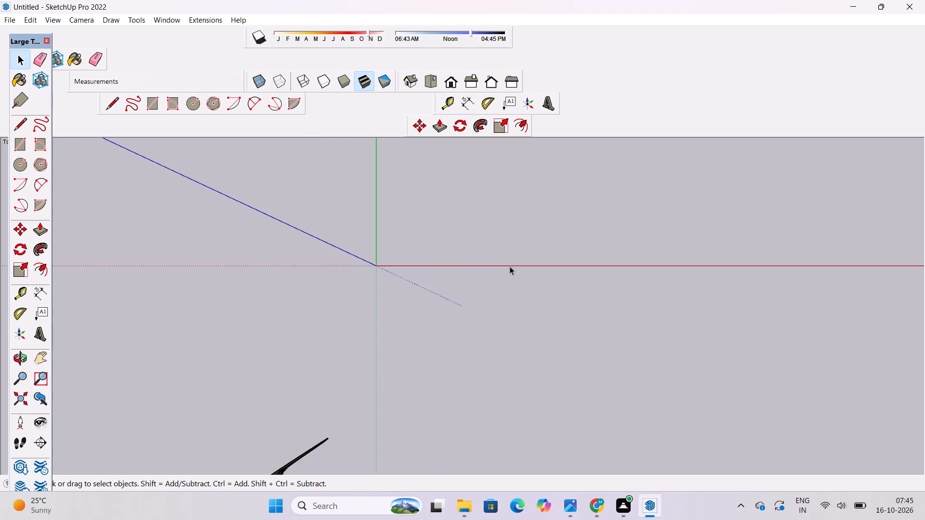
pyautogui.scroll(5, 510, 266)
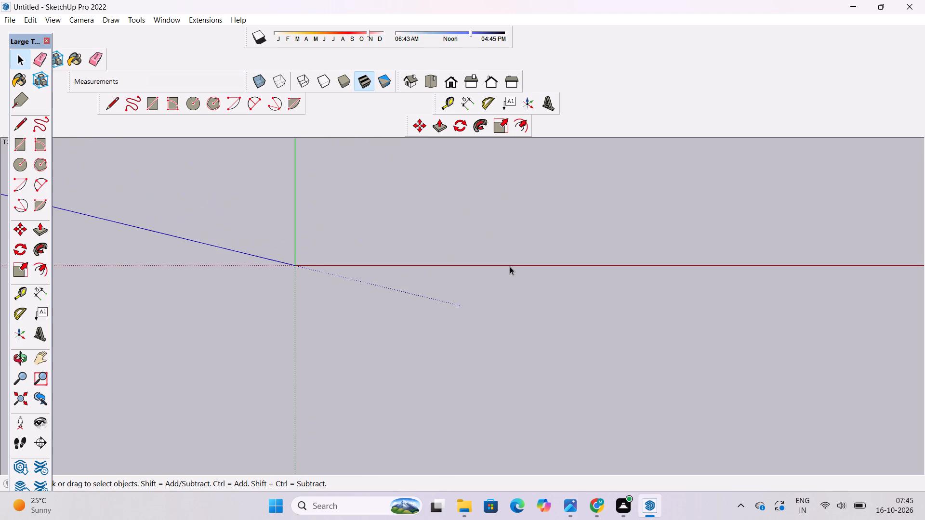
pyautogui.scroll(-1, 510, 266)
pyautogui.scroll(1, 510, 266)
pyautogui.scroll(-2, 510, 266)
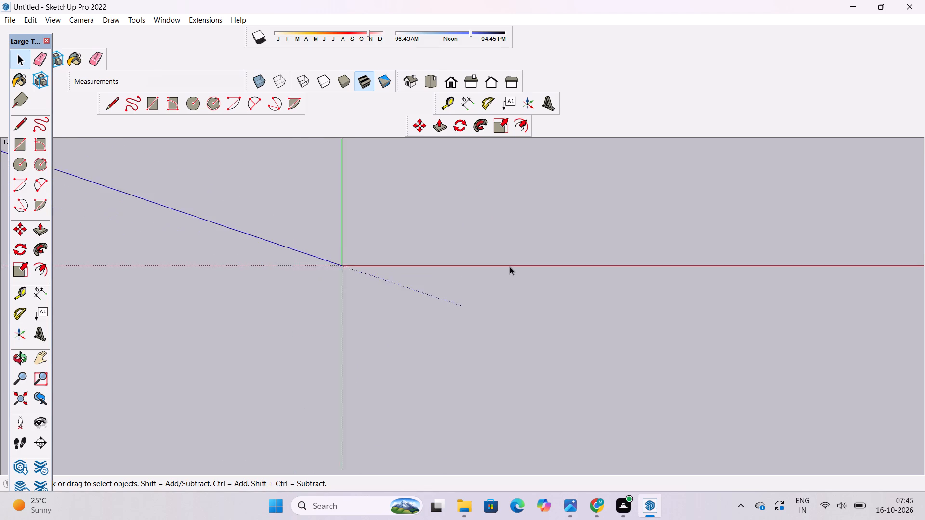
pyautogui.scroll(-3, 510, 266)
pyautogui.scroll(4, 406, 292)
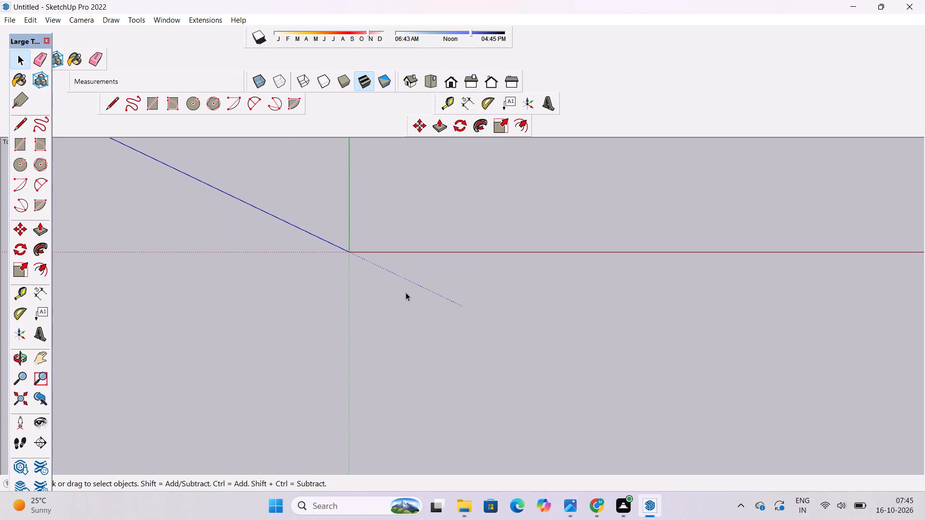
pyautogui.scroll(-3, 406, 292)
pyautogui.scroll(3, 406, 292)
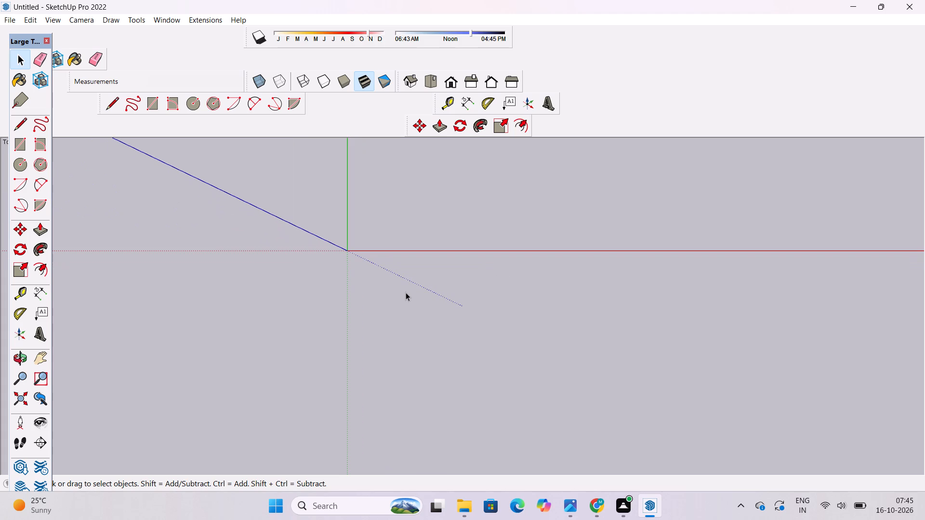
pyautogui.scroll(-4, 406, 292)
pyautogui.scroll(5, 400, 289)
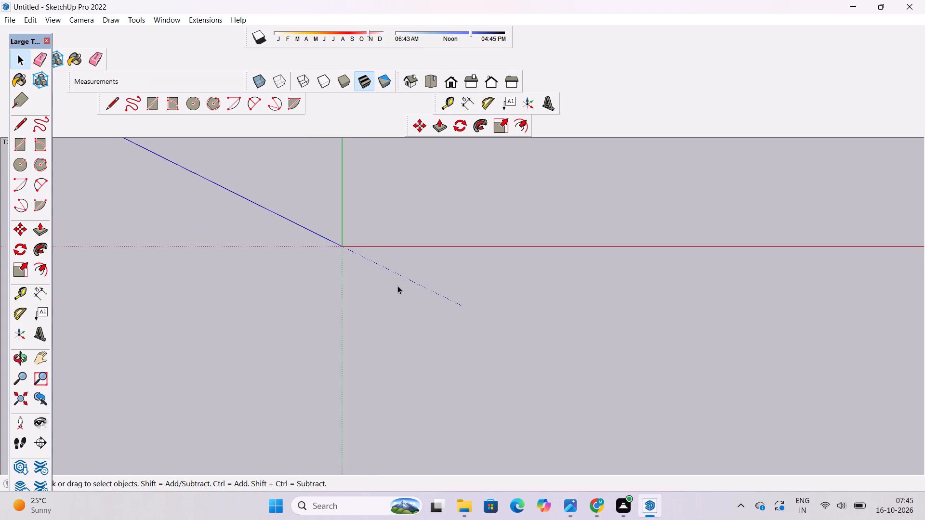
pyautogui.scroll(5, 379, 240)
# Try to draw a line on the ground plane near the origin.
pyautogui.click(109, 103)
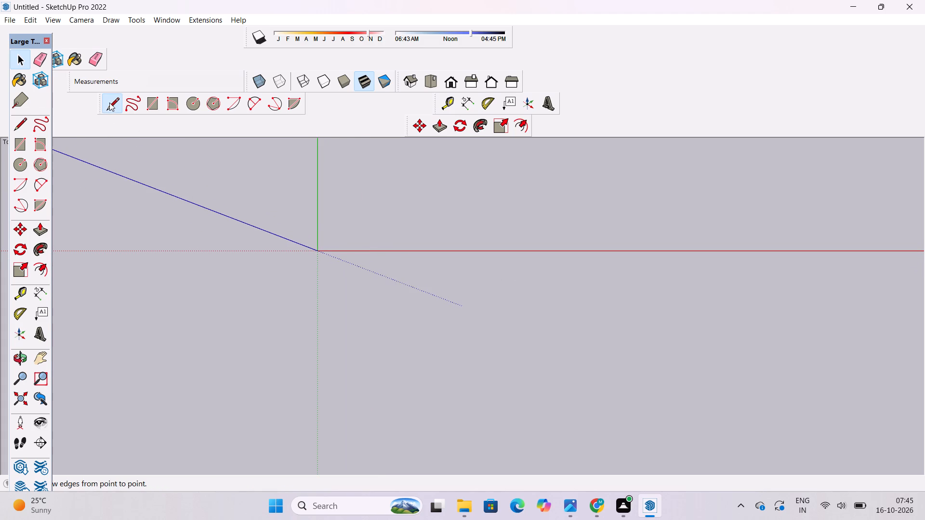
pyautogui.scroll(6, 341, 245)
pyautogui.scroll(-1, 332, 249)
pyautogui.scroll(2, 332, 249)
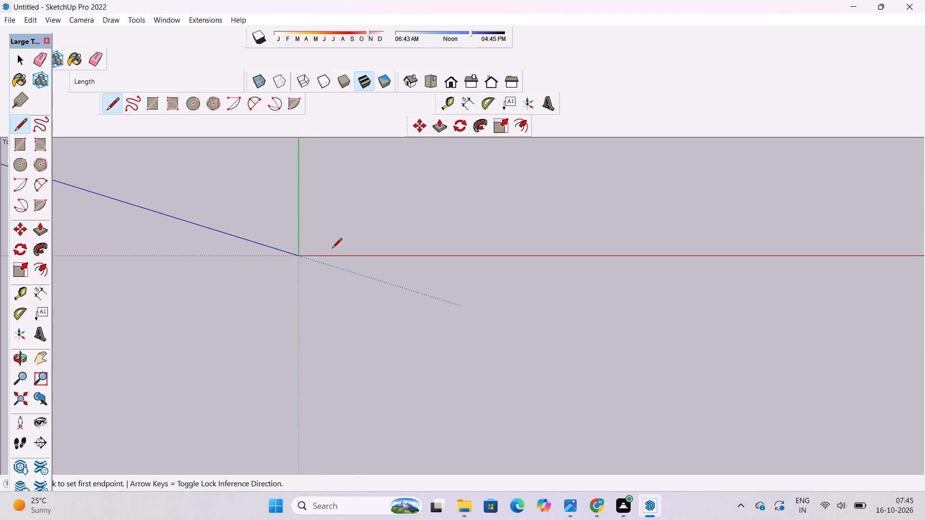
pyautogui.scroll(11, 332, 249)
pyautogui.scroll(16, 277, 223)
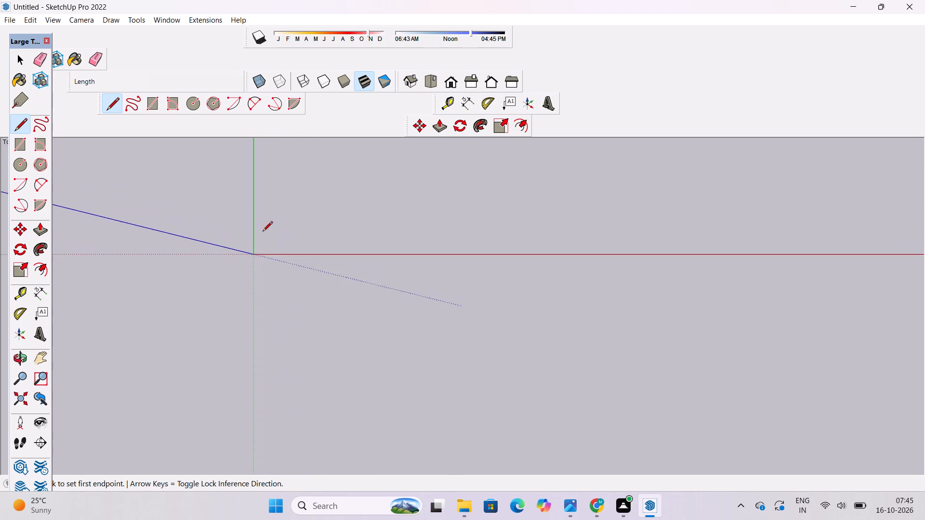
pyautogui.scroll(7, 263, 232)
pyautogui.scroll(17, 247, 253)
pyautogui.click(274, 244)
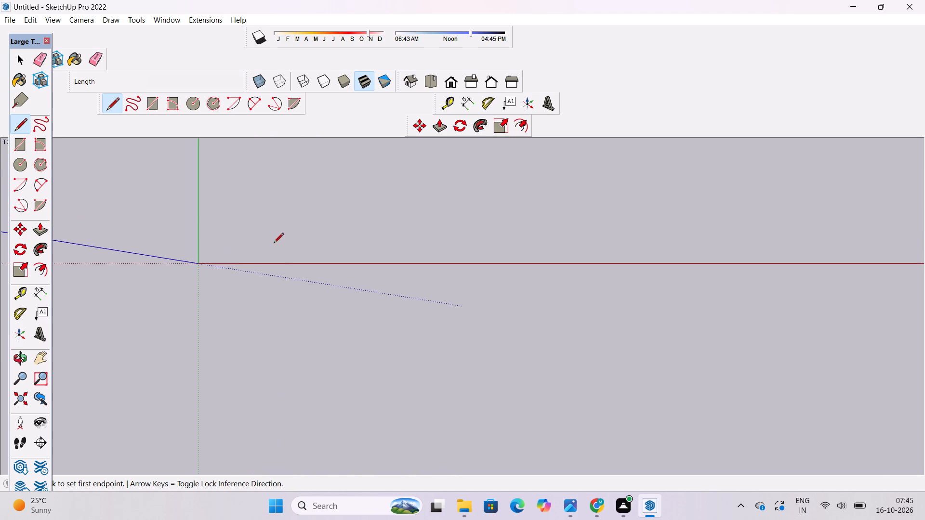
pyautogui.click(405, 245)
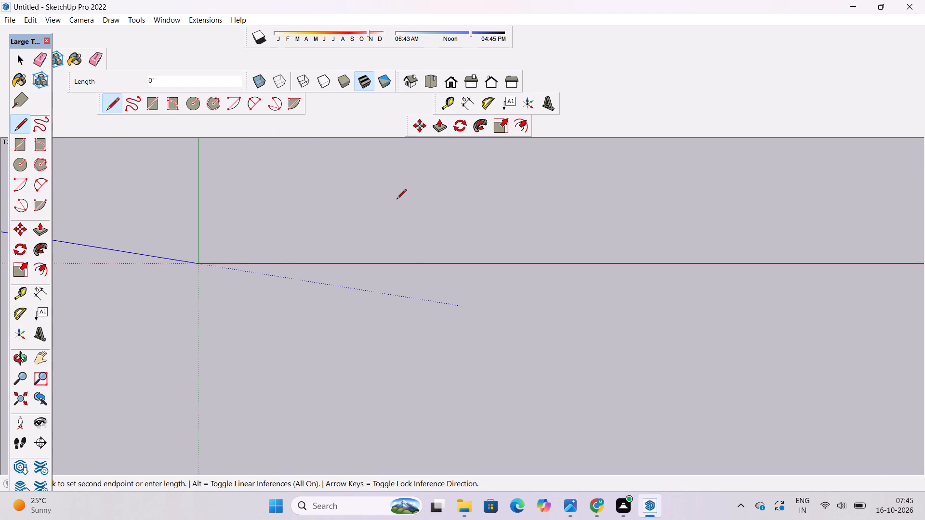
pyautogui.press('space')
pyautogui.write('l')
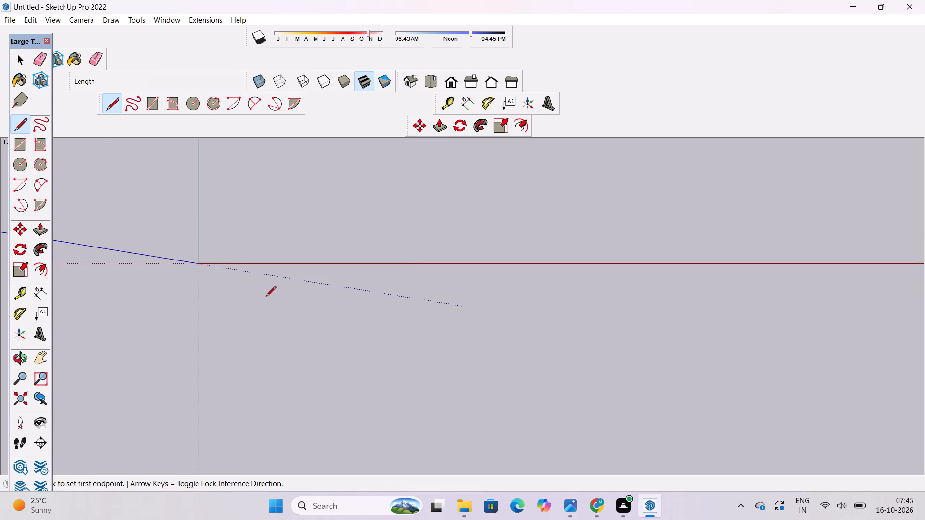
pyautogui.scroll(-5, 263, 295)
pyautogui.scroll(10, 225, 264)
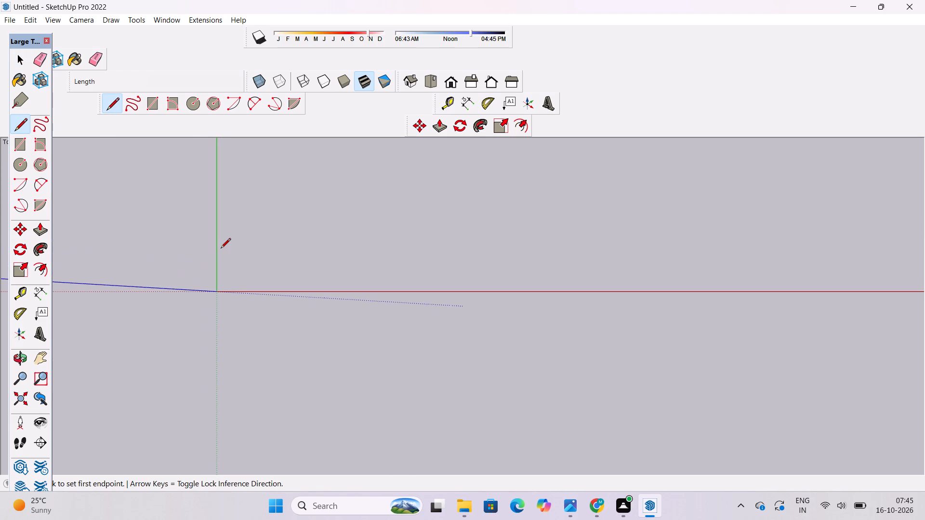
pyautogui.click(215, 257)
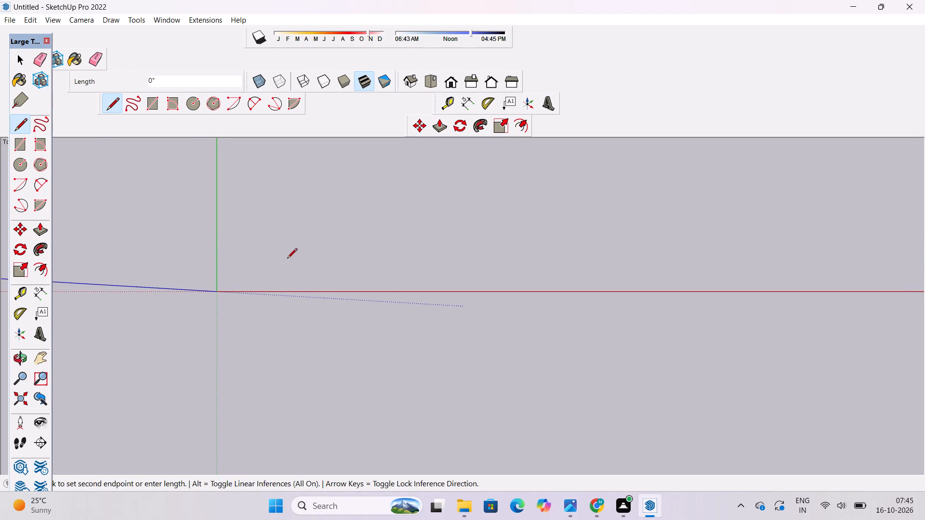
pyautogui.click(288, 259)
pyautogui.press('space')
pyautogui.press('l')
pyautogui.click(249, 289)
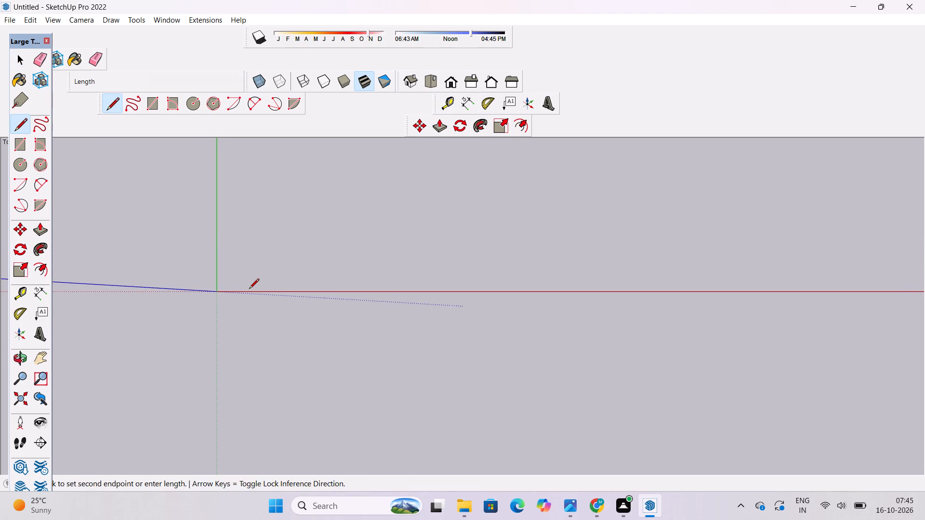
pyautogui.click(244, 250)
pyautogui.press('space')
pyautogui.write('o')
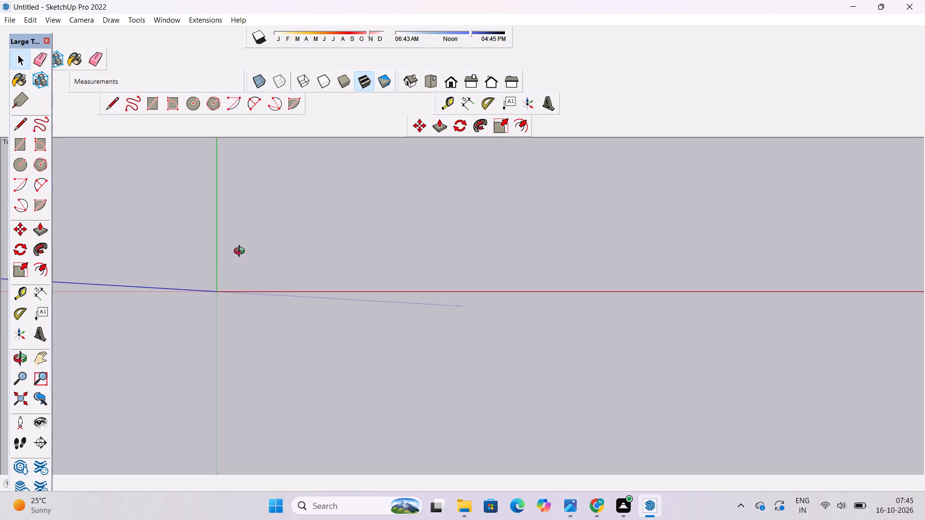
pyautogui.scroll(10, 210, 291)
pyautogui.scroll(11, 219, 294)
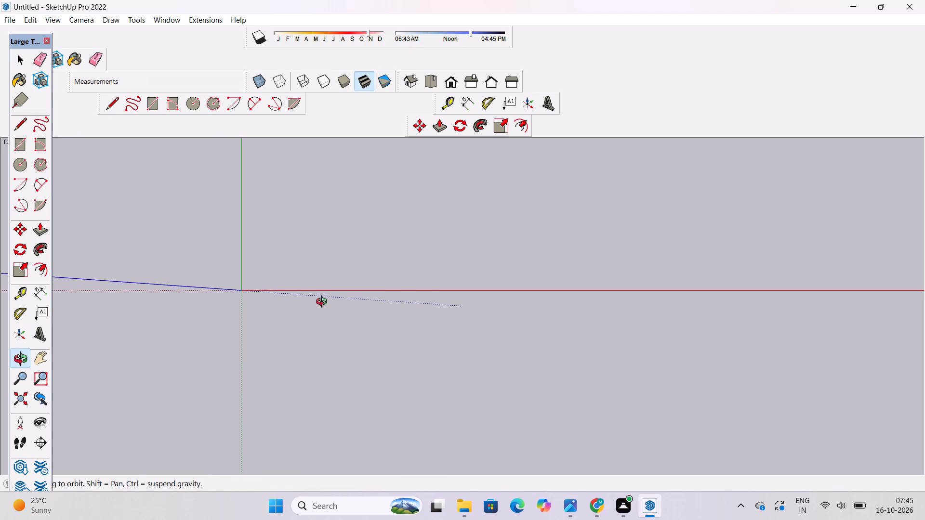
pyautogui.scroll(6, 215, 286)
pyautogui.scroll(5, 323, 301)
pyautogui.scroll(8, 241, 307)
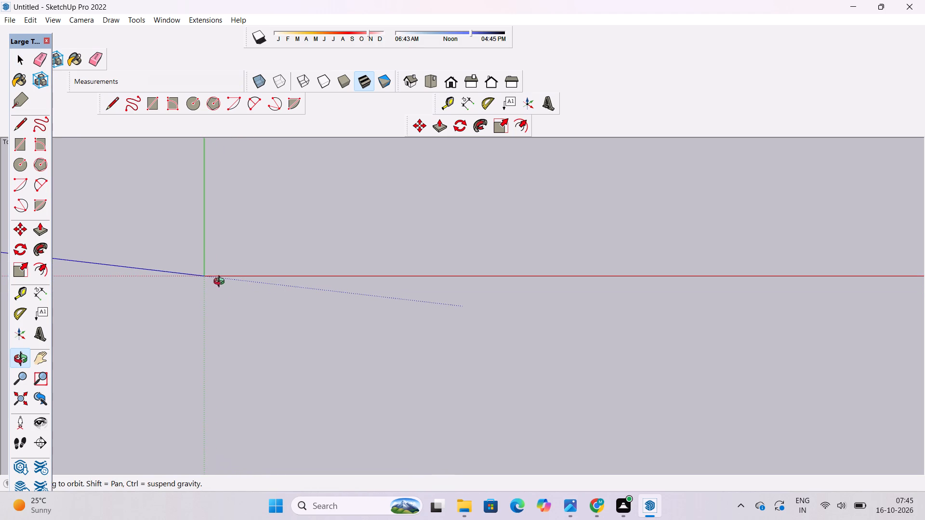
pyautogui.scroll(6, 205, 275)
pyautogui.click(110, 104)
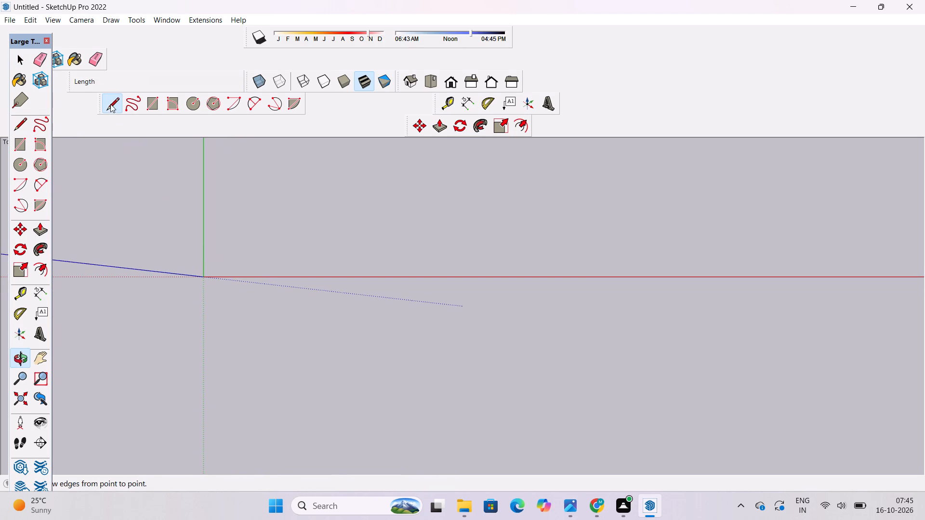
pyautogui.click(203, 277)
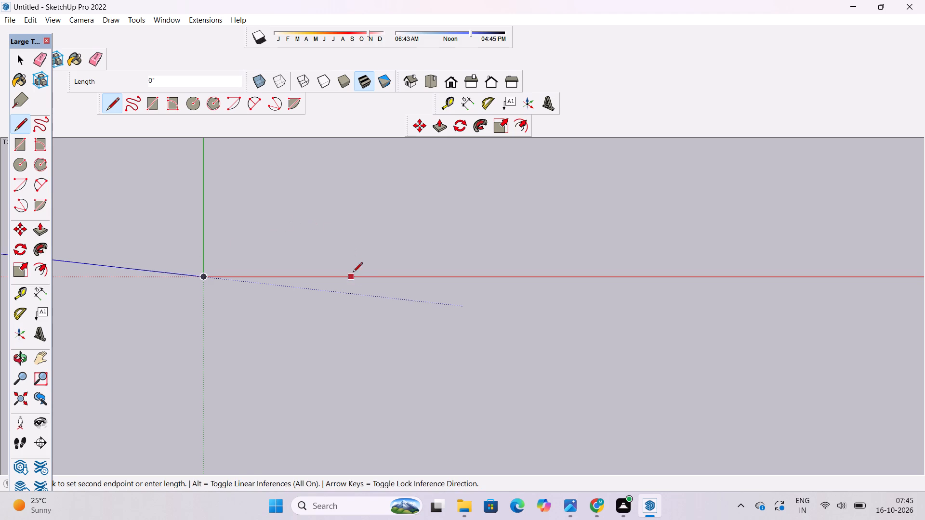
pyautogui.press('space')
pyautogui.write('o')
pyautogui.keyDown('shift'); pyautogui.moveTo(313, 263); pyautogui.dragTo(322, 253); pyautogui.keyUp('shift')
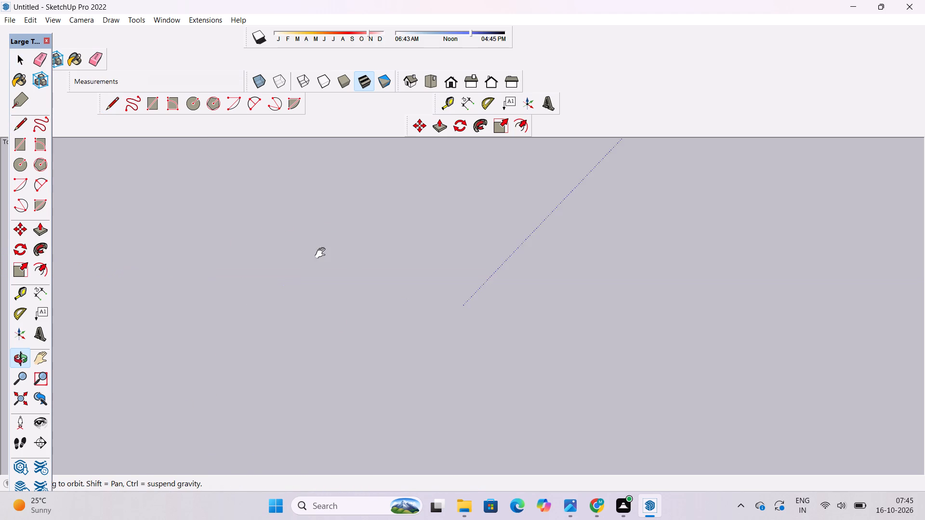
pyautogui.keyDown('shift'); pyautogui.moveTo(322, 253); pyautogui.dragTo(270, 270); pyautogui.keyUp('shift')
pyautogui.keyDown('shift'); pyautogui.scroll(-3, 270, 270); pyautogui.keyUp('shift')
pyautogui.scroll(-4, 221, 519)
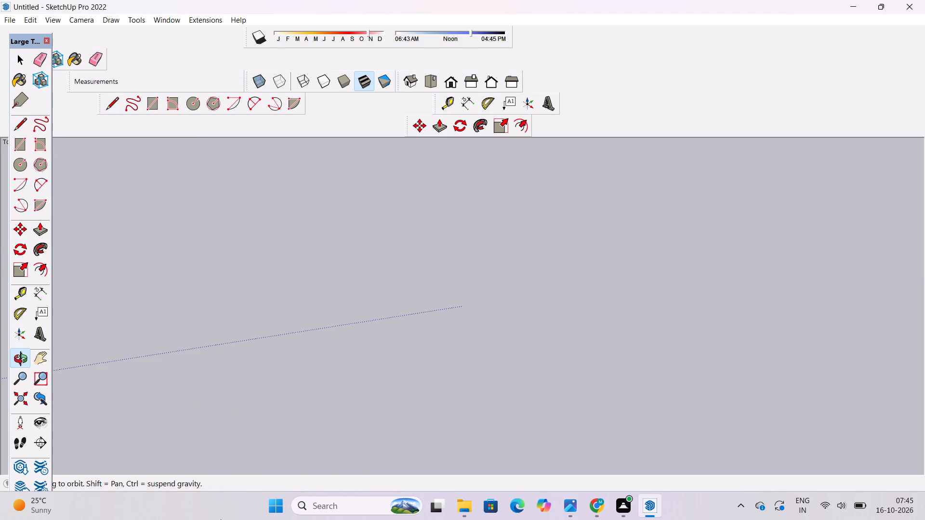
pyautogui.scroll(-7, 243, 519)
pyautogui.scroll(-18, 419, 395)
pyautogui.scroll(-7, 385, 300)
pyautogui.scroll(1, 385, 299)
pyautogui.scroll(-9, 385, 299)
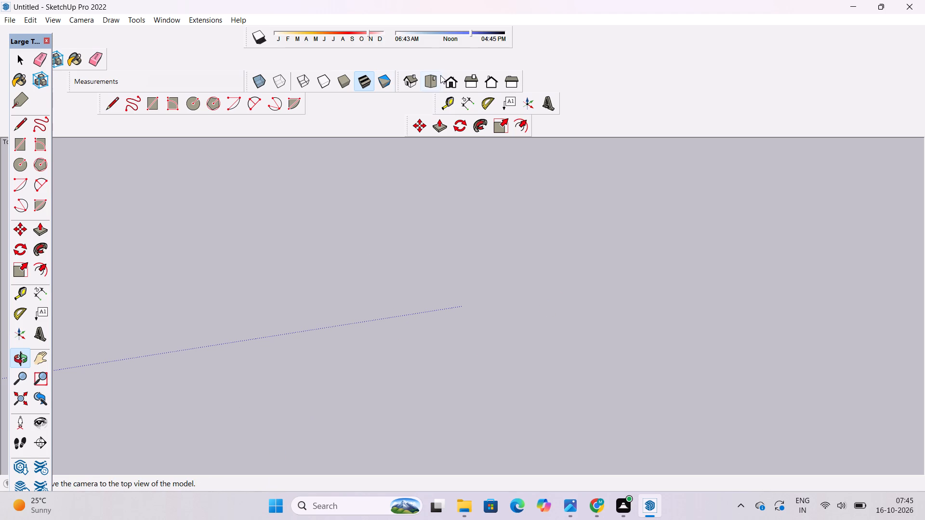
# Reset the camera to the top view so the axes origin is back in sight.
pyautogui.click(430, 77)
pyautogui.scroll(-20, 390, 435)
pyautogui.scroll(-1, 390, 435)
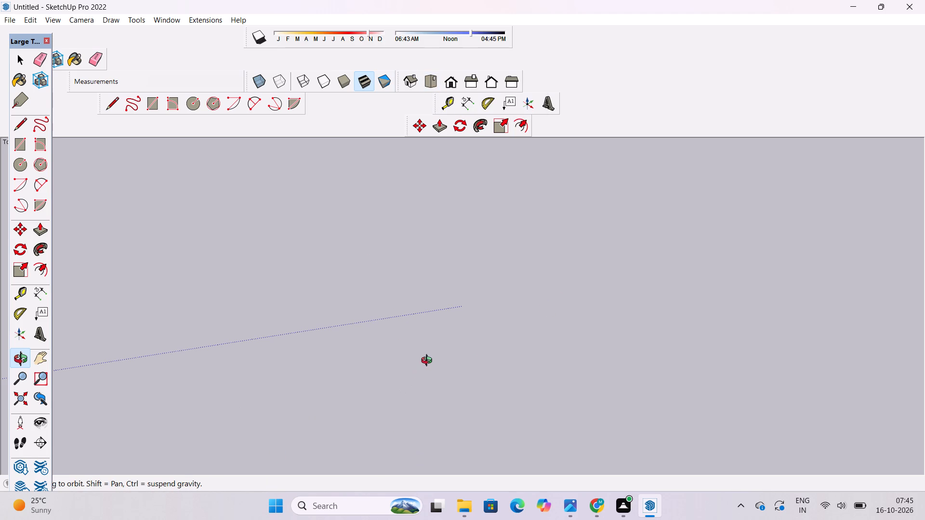
pyautogui.scroll(-20, 429, 362)
pyautogui.scroll(-2, 429, 362)
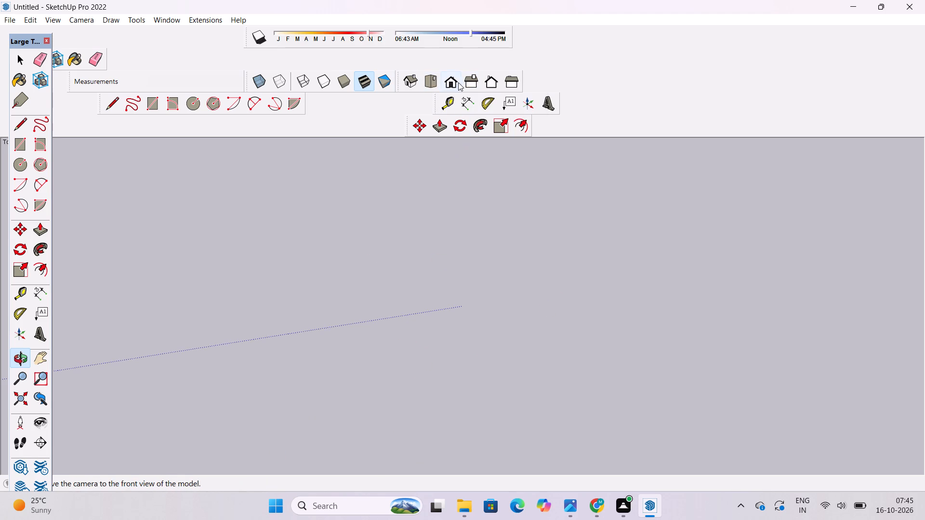
pyautogui.click(457, 82)
pyautogui.click(427, 83)
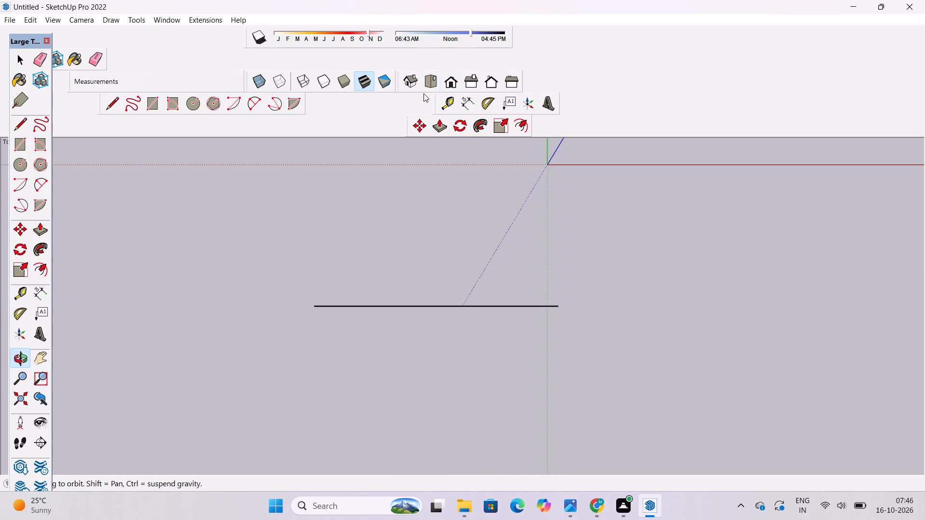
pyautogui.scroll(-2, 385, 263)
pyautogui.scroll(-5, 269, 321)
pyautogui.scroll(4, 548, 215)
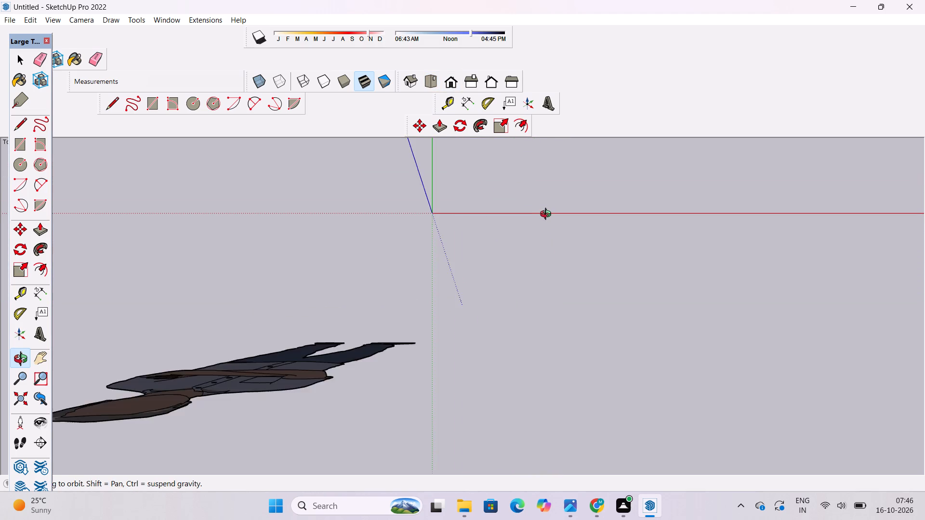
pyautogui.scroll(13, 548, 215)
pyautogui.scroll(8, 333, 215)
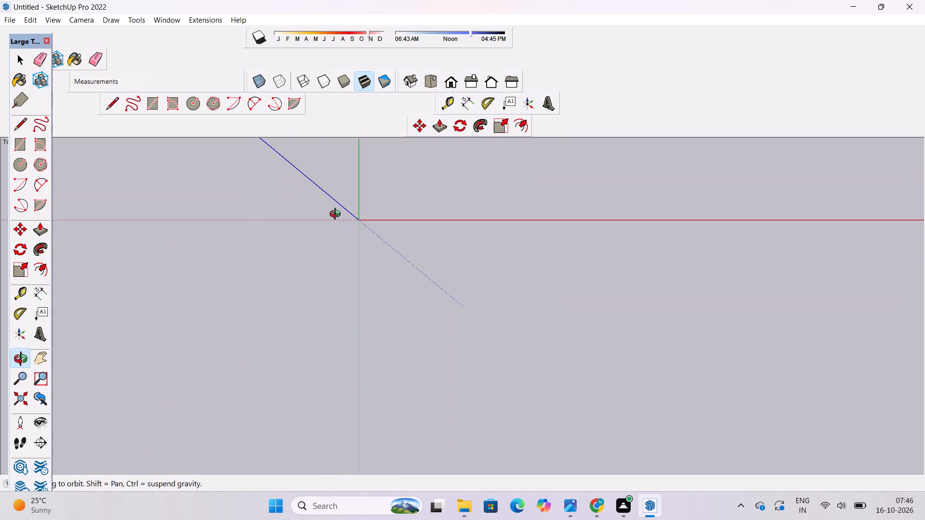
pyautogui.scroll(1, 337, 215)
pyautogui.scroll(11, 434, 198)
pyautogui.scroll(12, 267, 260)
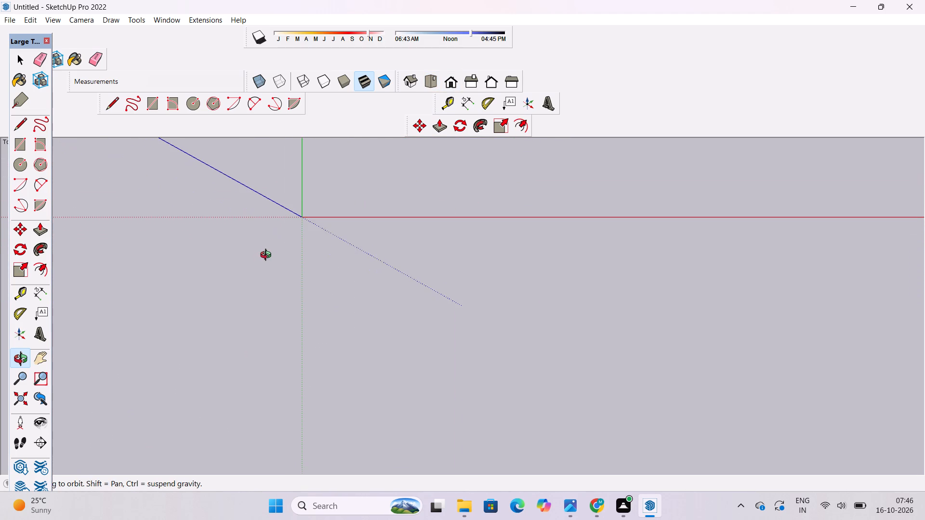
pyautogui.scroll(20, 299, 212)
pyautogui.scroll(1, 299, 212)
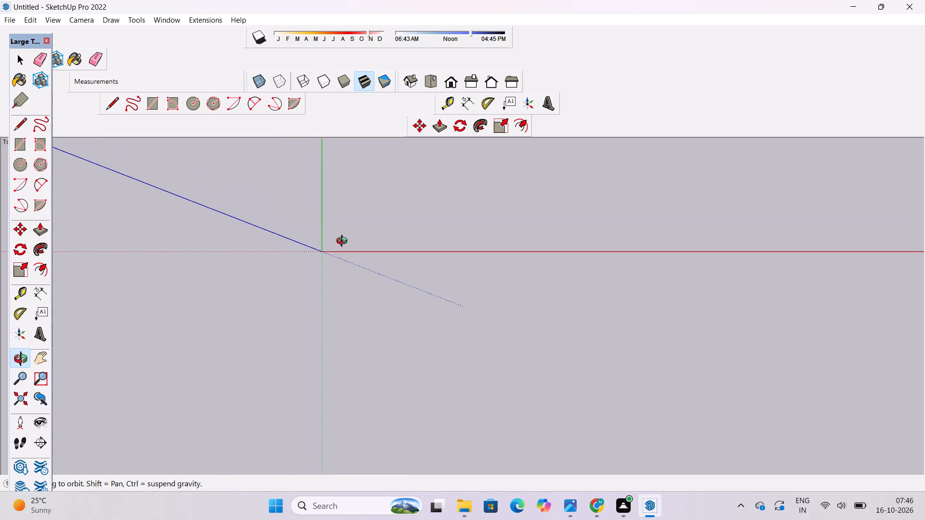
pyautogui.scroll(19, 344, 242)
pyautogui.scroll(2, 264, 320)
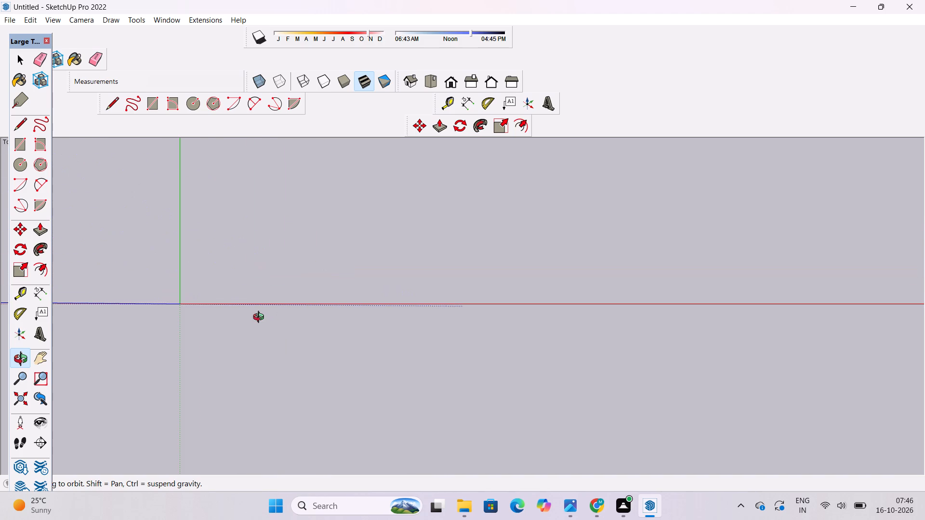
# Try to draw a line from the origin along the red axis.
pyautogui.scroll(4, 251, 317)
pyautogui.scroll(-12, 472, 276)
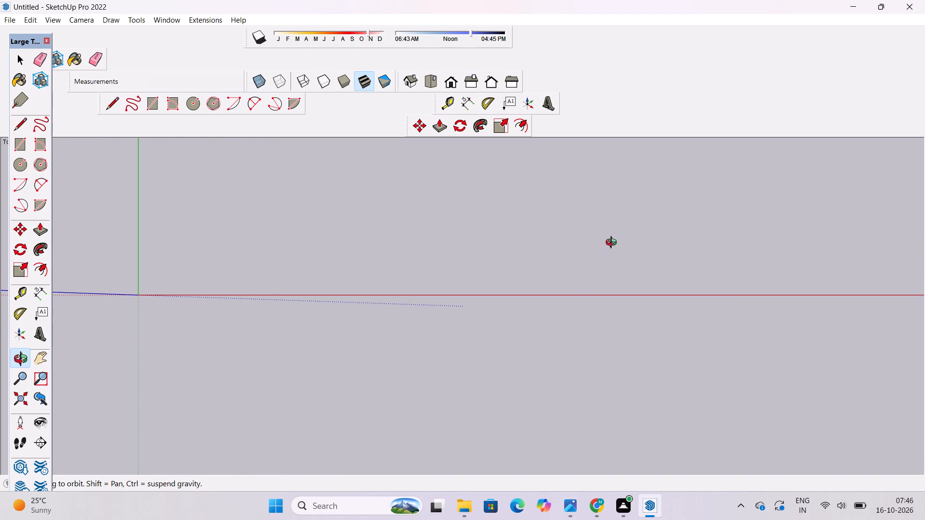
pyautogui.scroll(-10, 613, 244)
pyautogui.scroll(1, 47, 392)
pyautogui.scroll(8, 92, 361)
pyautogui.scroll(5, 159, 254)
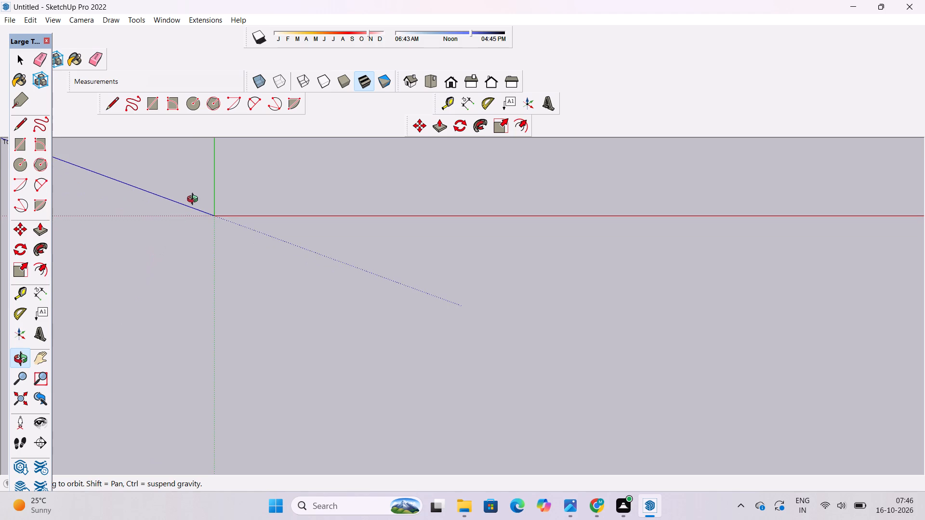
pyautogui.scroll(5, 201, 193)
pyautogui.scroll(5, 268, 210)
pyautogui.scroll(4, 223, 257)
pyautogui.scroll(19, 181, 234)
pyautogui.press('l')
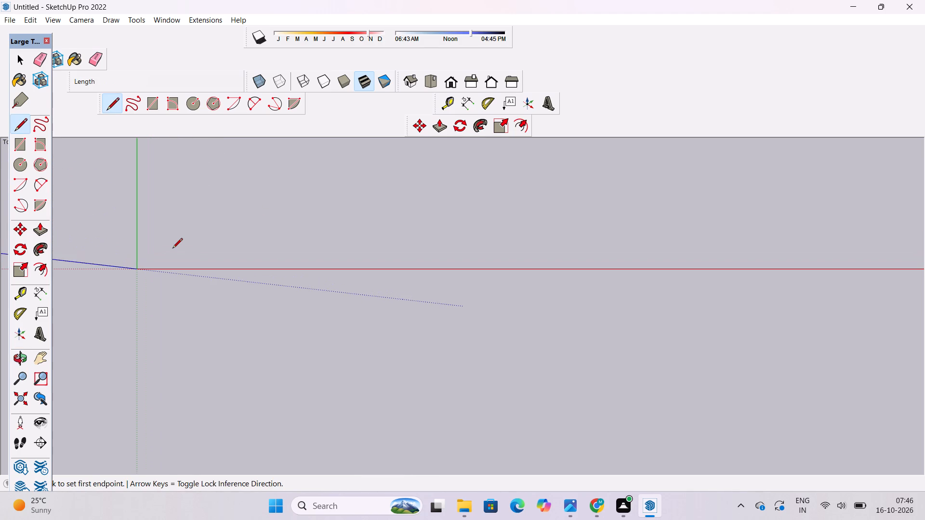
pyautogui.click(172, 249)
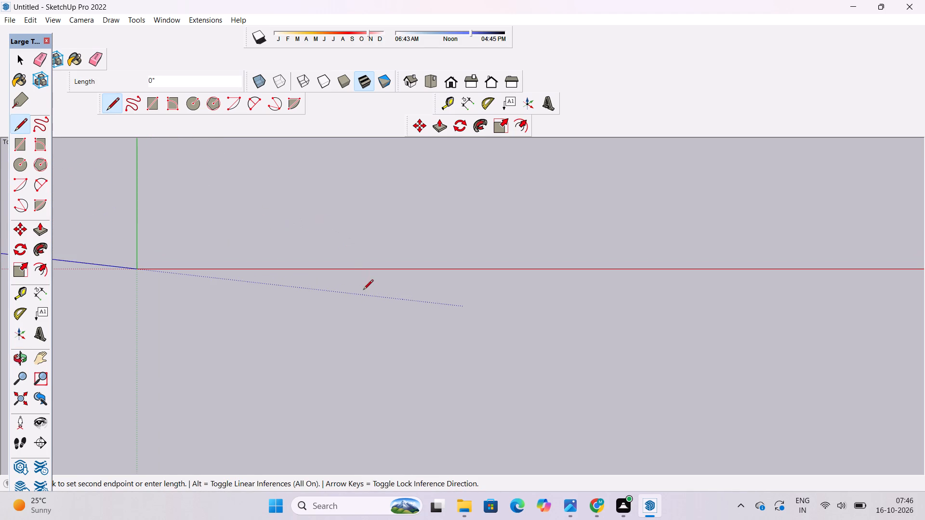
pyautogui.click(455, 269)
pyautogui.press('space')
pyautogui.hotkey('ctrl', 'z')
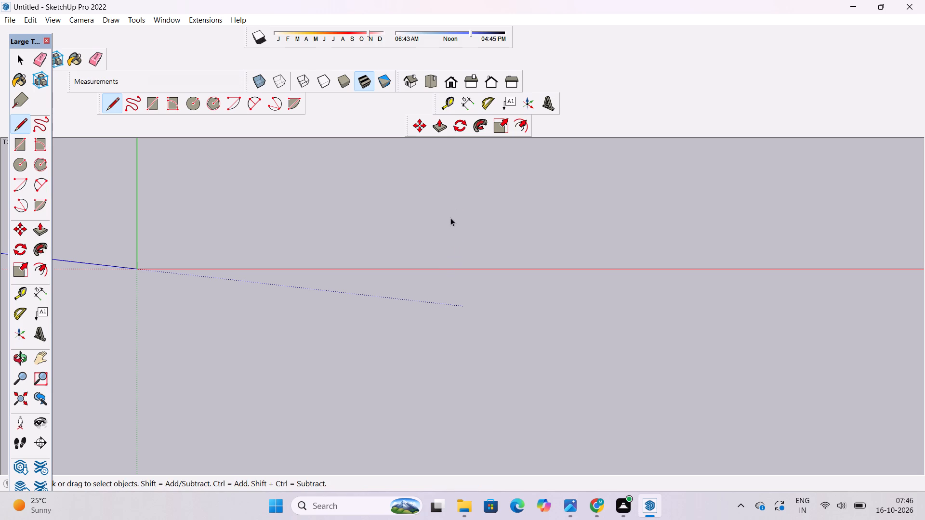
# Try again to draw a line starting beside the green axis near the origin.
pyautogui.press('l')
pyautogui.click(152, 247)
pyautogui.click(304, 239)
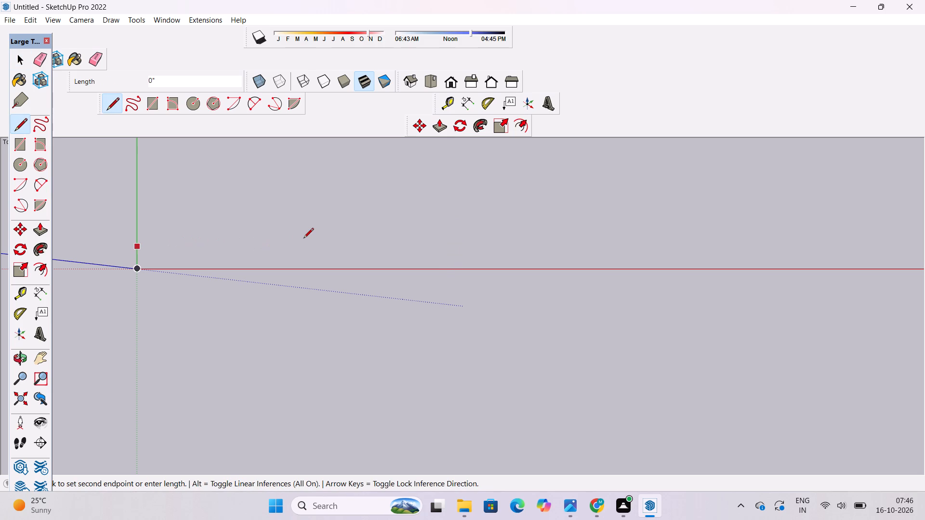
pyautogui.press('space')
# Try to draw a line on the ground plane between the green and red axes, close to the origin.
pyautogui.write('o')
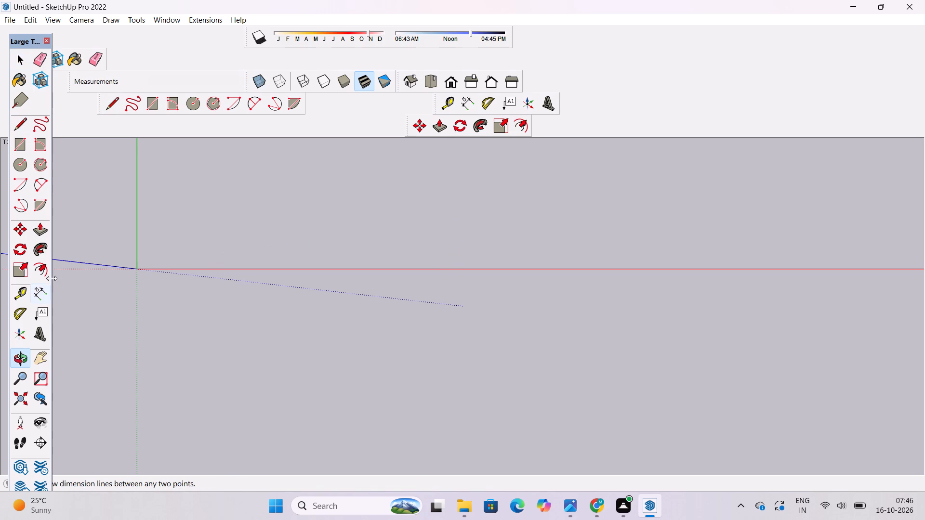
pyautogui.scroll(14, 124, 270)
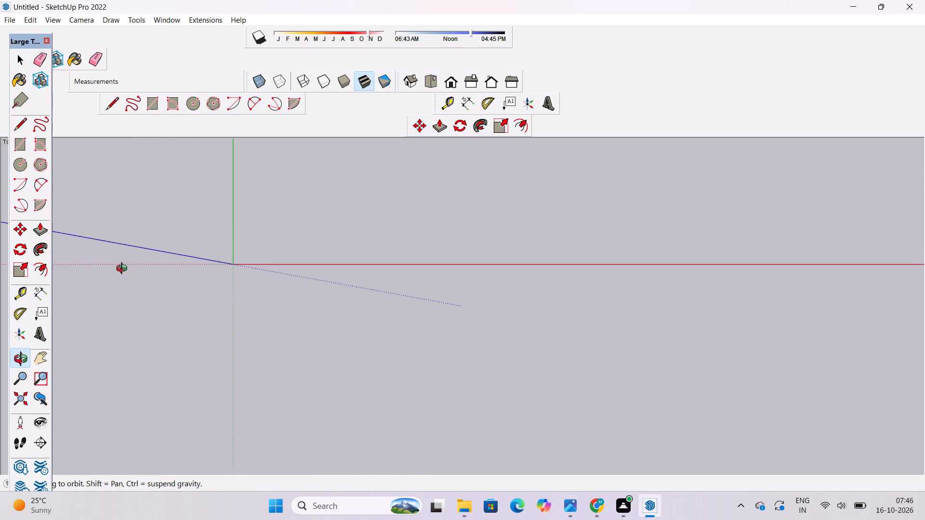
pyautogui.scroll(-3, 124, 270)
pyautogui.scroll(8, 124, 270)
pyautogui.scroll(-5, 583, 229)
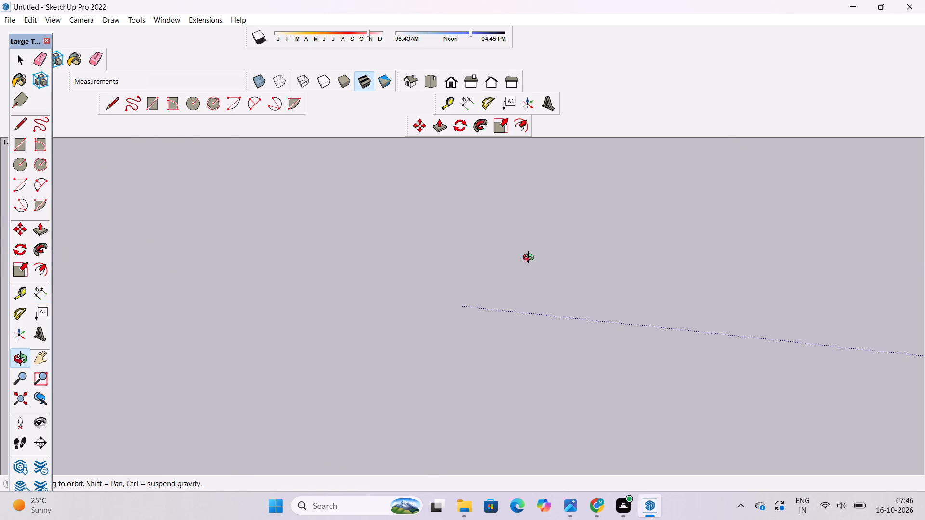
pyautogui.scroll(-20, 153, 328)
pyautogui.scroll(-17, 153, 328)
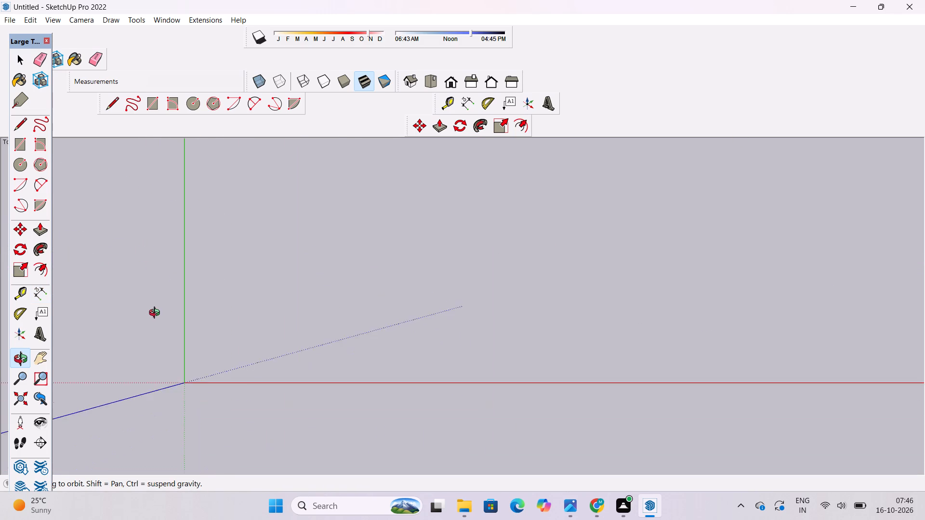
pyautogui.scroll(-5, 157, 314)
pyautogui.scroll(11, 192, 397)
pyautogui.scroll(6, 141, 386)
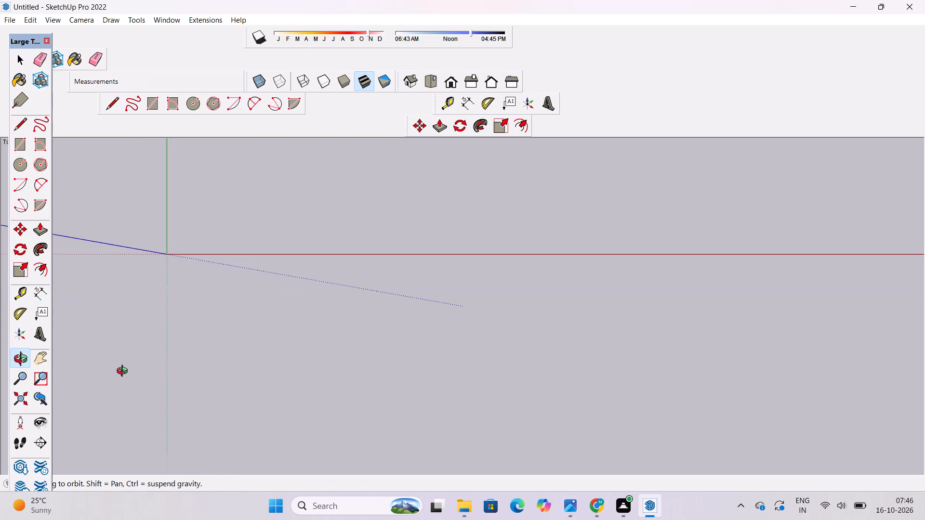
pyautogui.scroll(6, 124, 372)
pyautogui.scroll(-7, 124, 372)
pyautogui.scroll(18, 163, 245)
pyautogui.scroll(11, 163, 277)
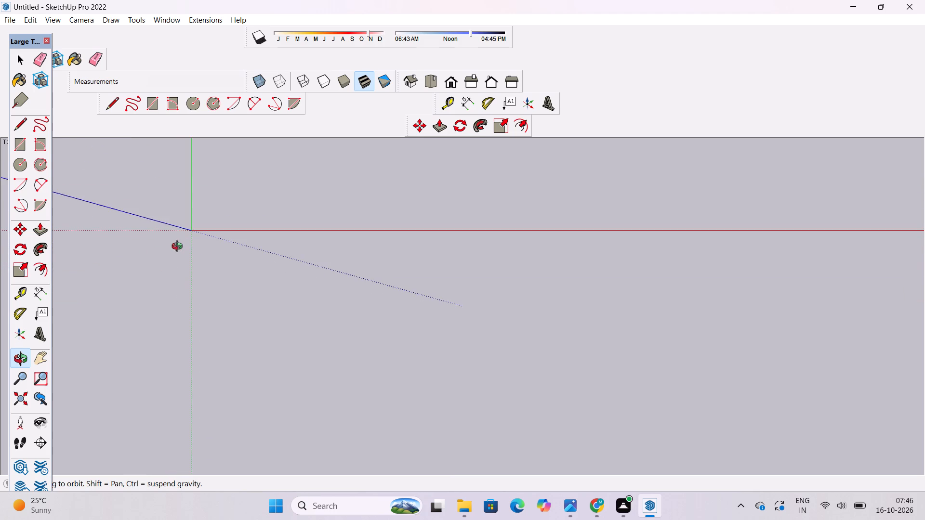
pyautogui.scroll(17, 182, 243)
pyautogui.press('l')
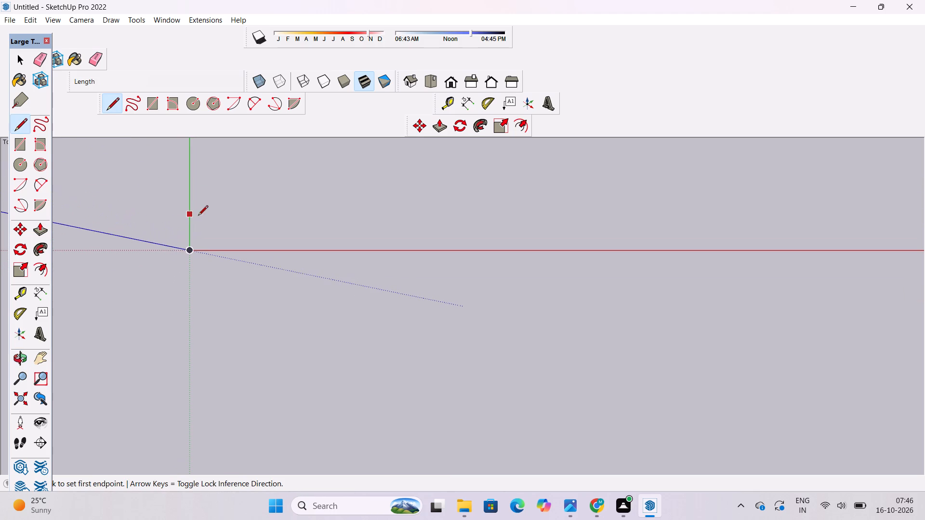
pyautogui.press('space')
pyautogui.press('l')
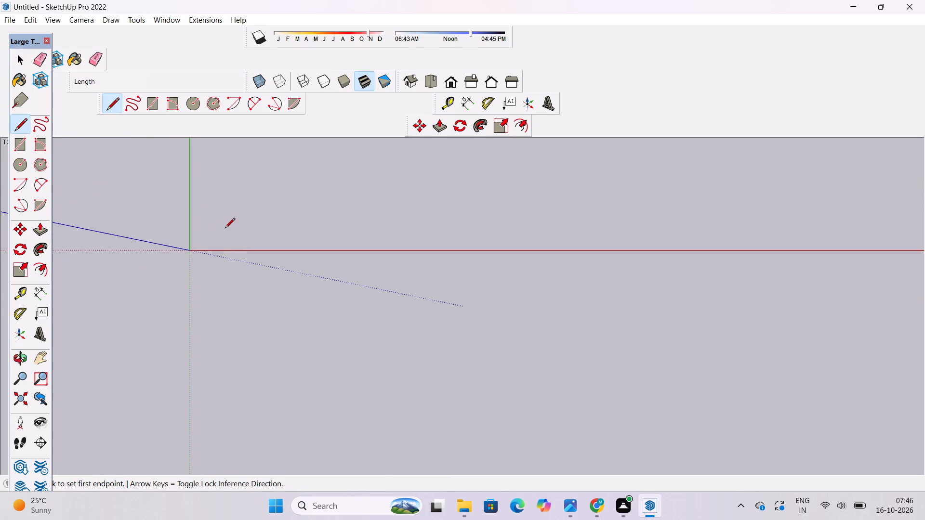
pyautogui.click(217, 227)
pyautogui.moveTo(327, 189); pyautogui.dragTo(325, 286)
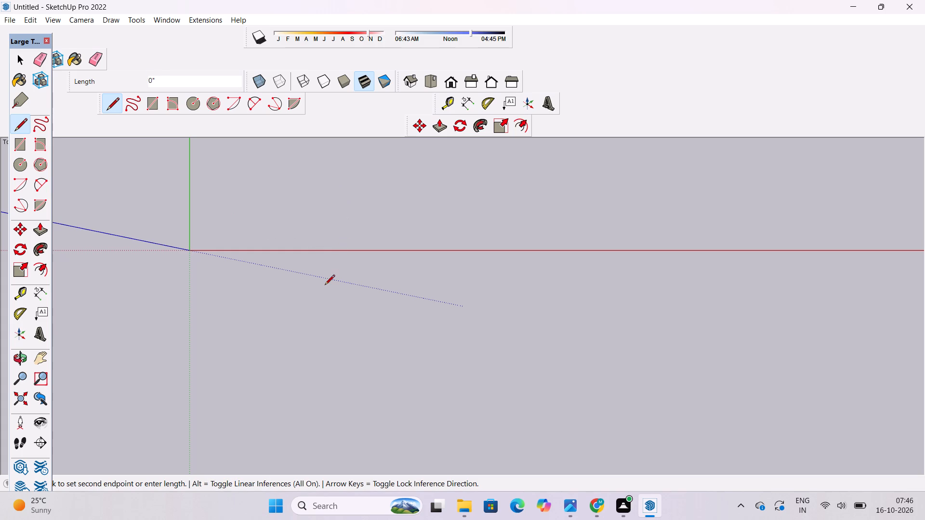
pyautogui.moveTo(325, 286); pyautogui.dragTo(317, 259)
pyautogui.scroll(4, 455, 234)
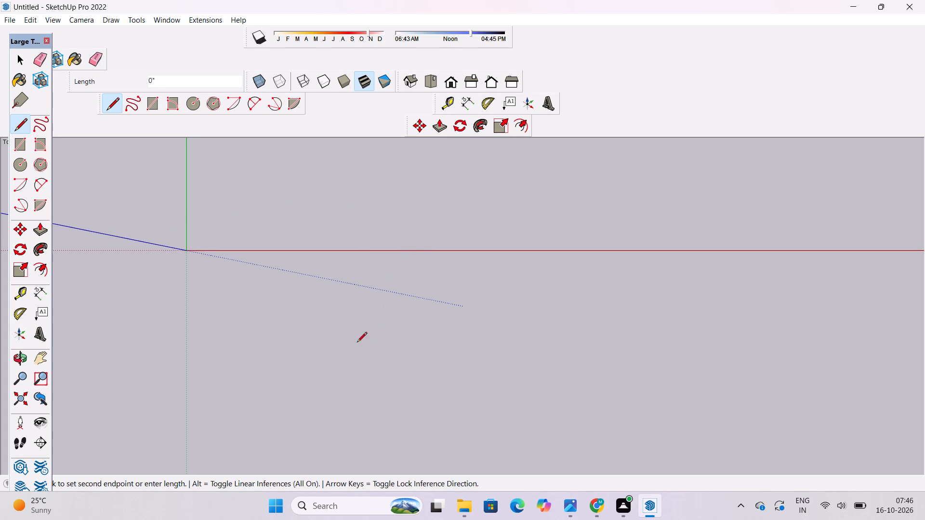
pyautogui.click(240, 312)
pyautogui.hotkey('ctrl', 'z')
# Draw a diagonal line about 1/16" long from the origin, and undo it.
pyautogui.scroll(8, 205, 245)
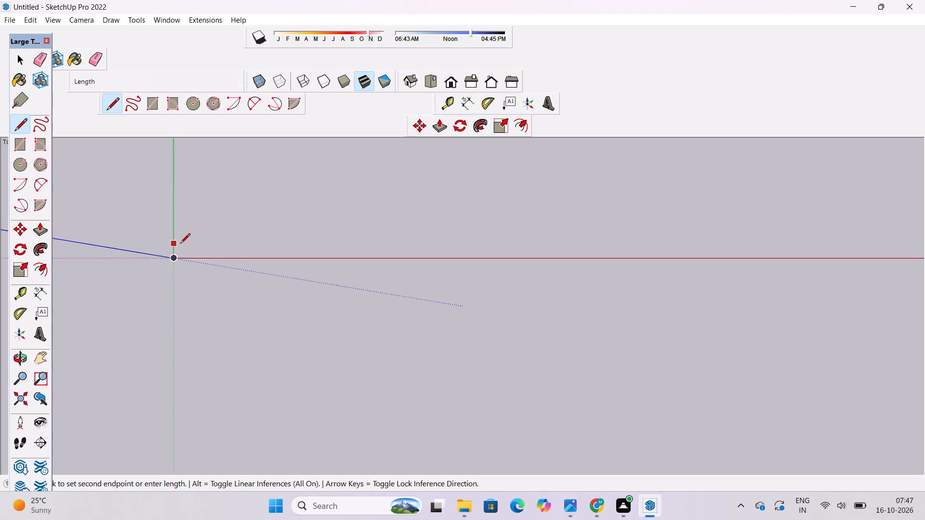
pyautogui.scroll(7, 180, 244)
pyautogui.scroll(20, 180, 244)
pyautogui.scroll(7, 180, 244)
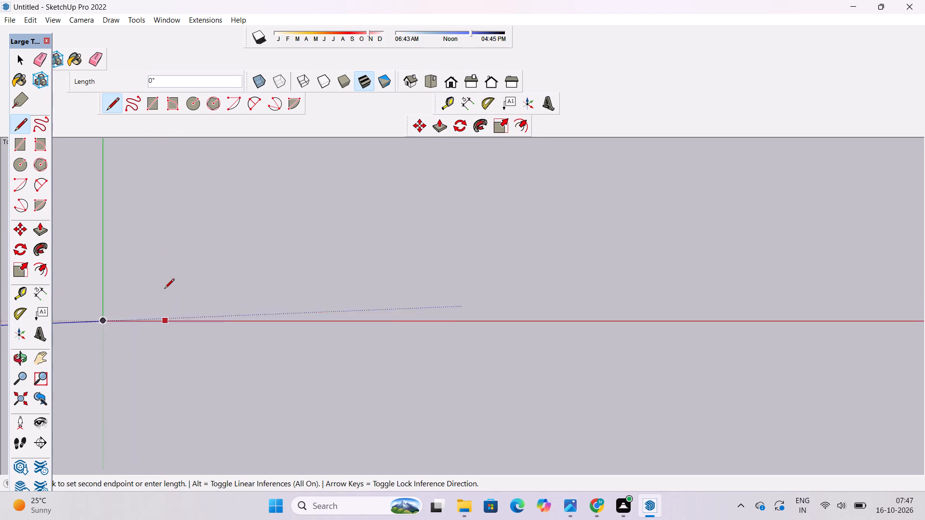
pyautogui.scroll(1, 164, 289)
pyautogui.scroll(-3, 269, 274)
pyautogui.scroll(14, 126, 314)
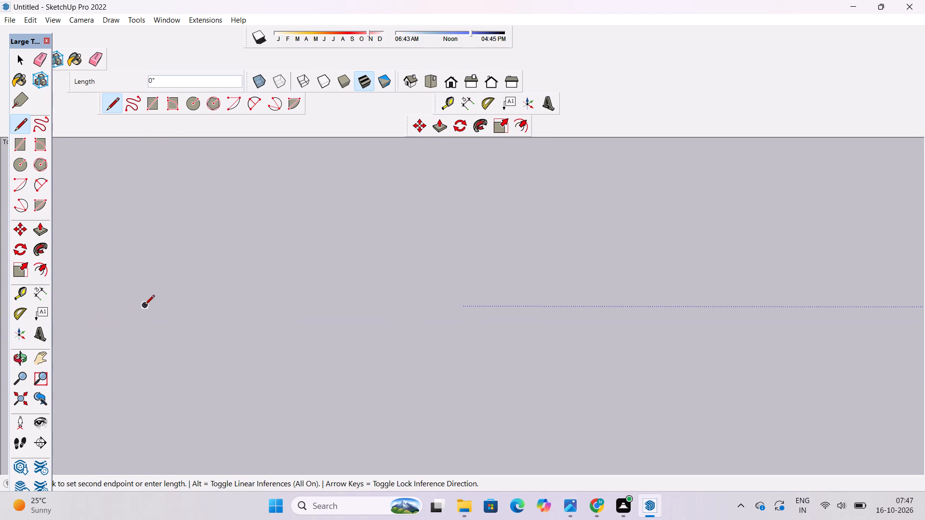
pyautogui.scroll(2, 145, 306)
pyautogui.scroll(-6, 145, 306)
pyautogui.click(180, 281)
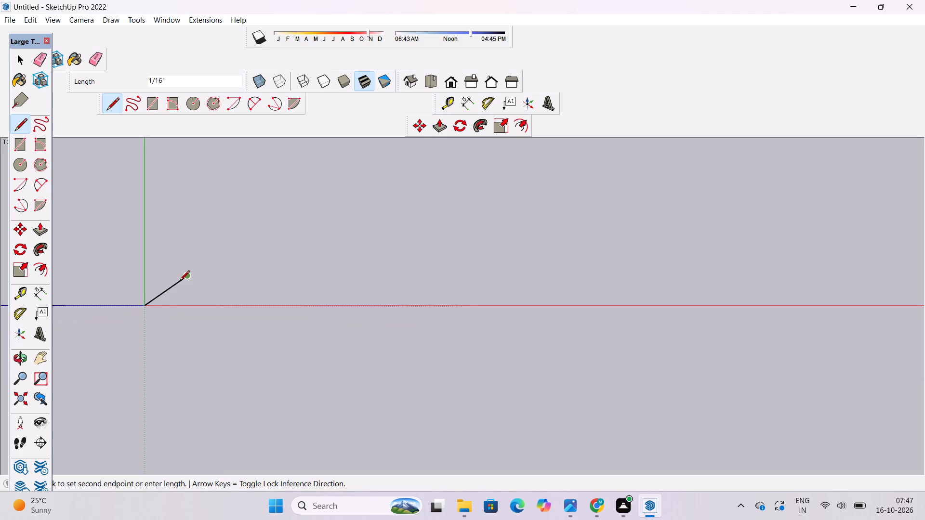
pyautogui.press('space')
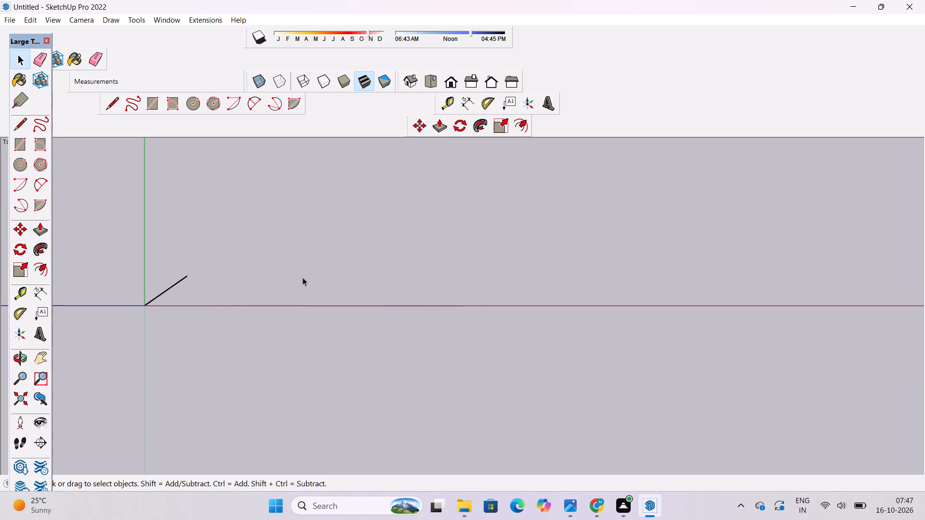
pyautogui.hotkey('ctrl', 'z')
# Draw a 50' line parallel to the red axis, starting slightly off the origin.
pyautogui.press('l')
pyautogui.click(190, 285)
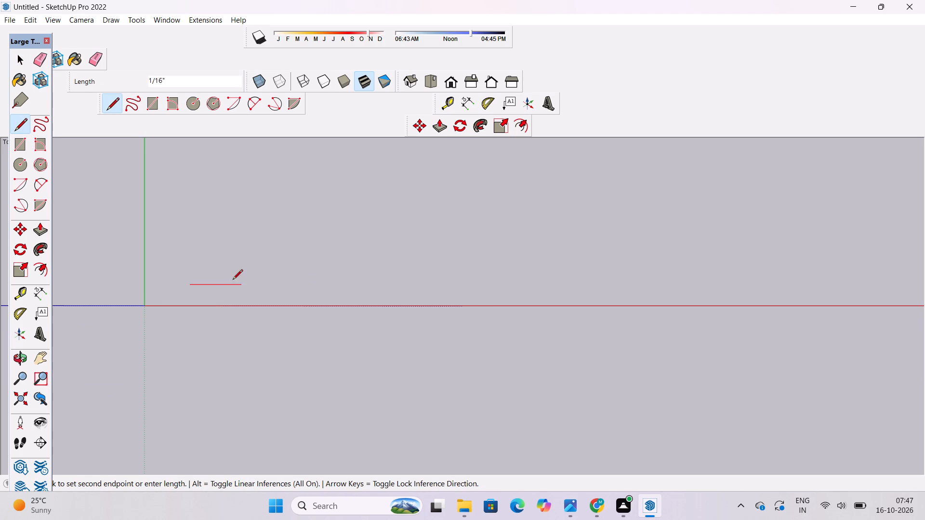
pyautogui.scroll(1, 267, 280)
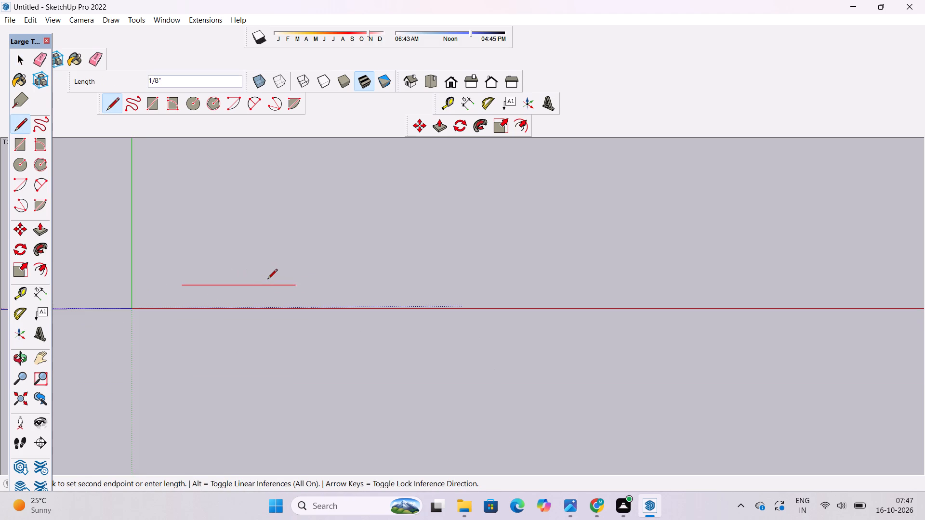
pyautogui.scroll(1, 267, 280)
pyautogui.scroll(-1, 267, 280)
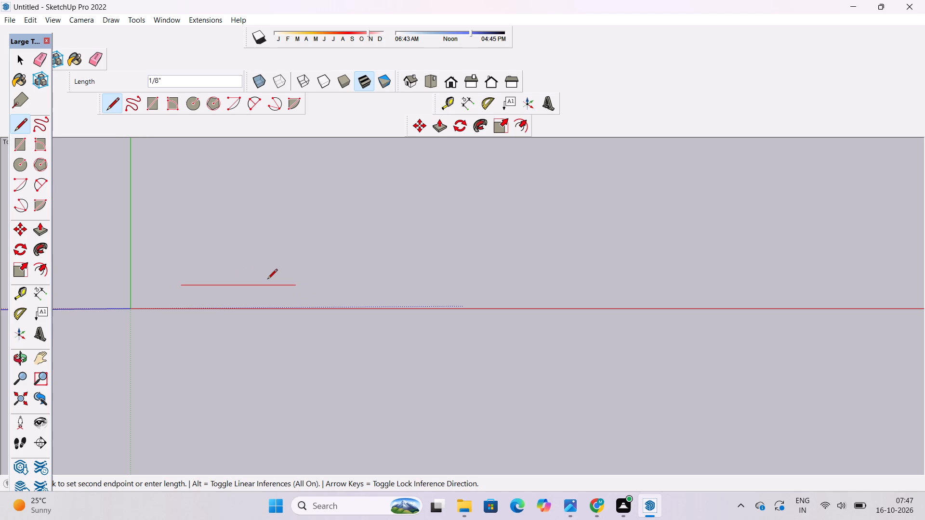
pyautogui.write("50'")
pyautogui.press('Return')
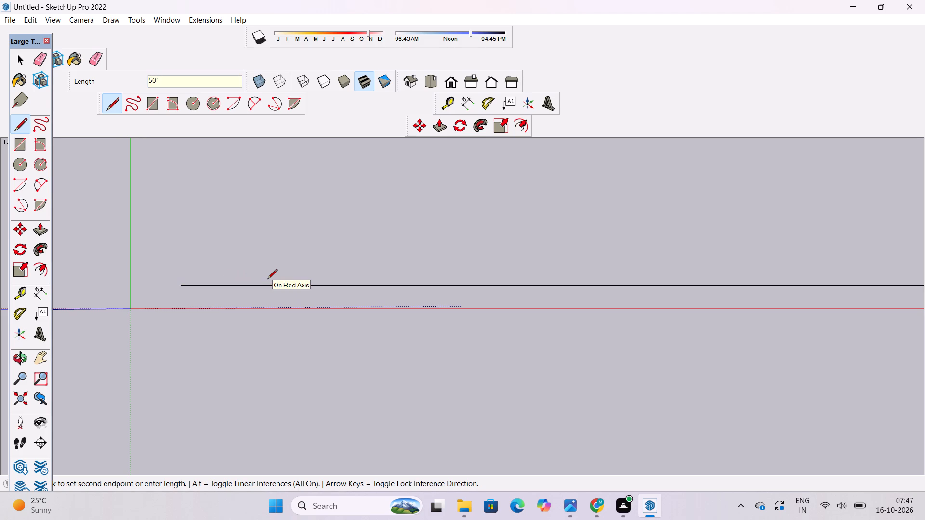
pyautogui.press('space')
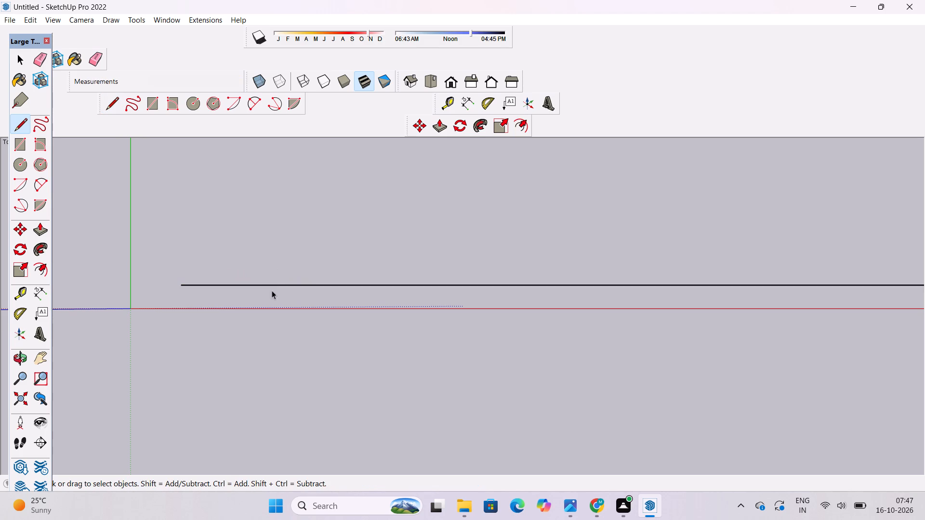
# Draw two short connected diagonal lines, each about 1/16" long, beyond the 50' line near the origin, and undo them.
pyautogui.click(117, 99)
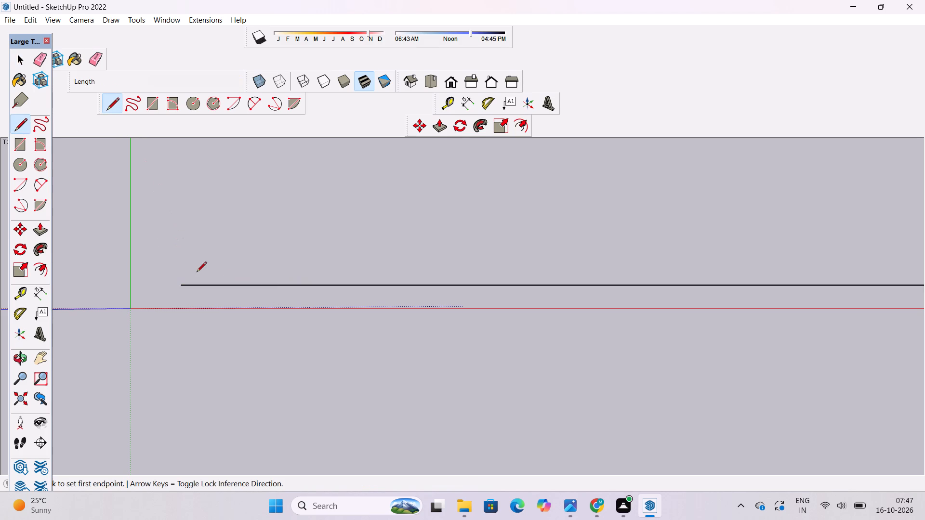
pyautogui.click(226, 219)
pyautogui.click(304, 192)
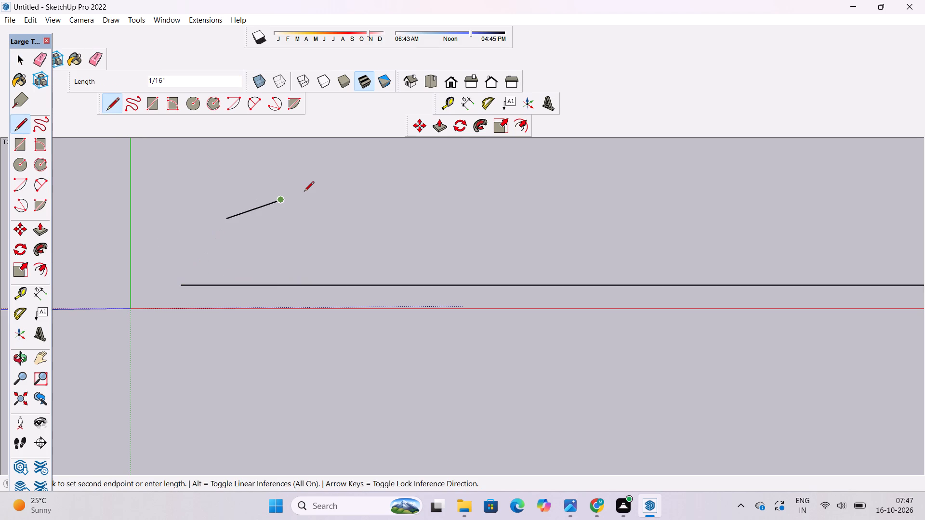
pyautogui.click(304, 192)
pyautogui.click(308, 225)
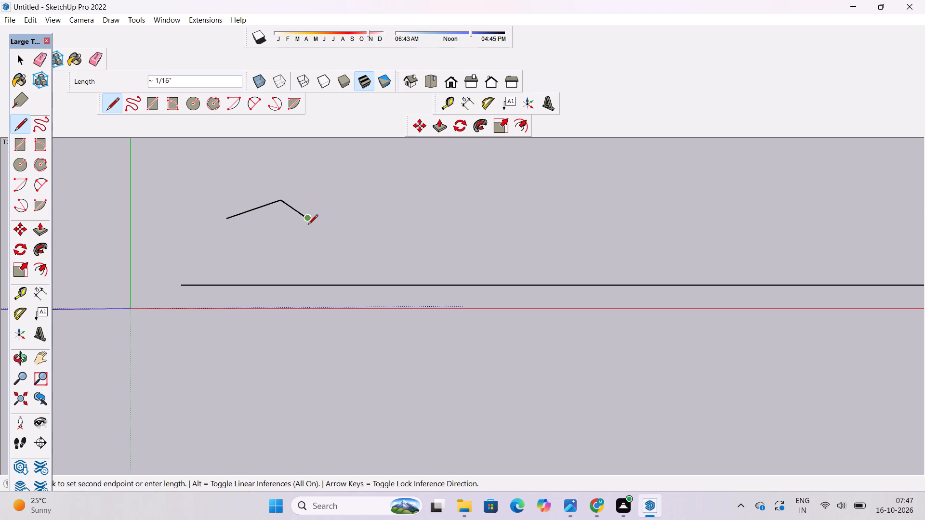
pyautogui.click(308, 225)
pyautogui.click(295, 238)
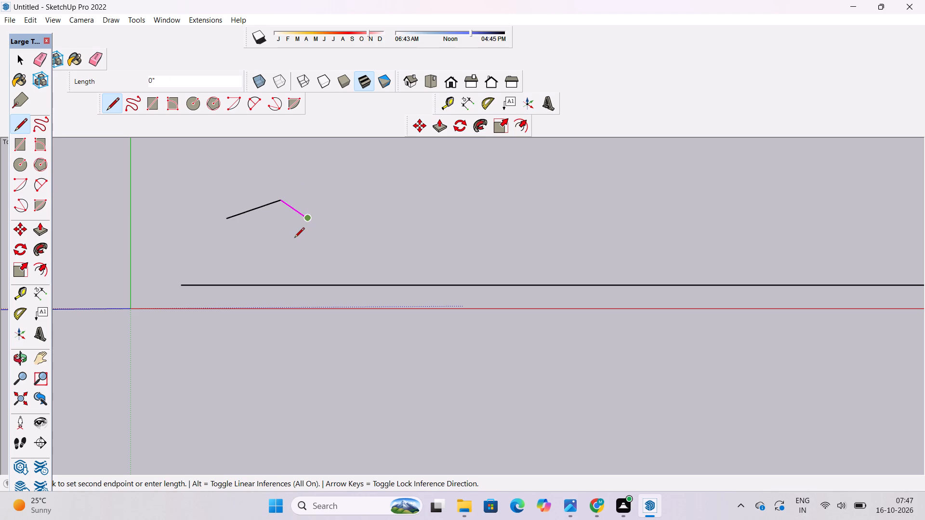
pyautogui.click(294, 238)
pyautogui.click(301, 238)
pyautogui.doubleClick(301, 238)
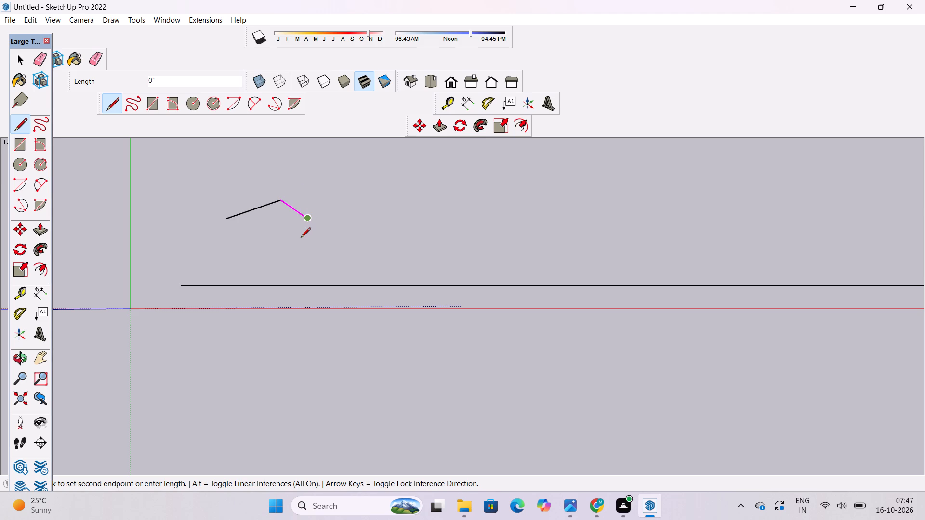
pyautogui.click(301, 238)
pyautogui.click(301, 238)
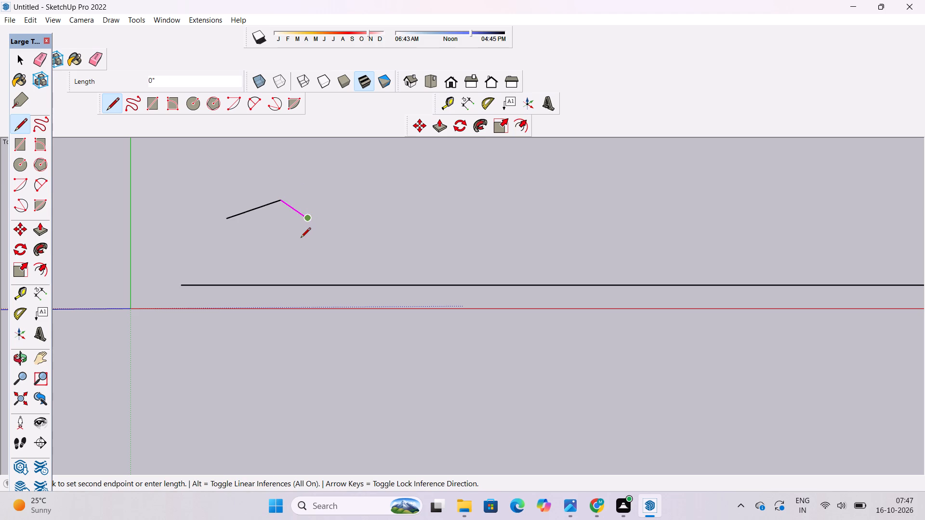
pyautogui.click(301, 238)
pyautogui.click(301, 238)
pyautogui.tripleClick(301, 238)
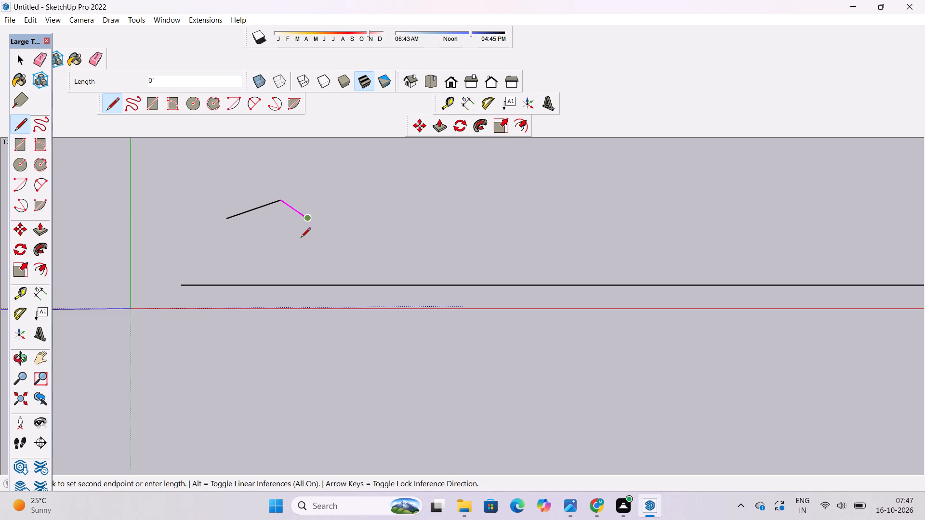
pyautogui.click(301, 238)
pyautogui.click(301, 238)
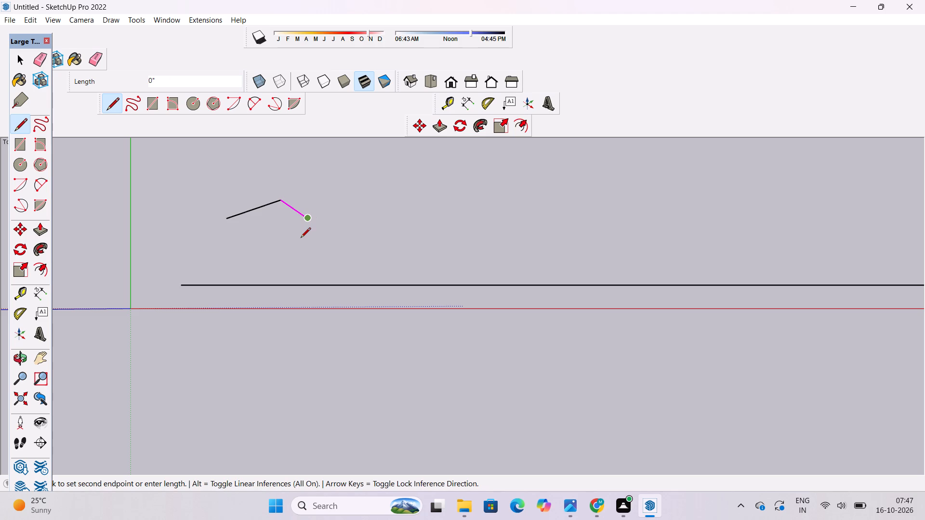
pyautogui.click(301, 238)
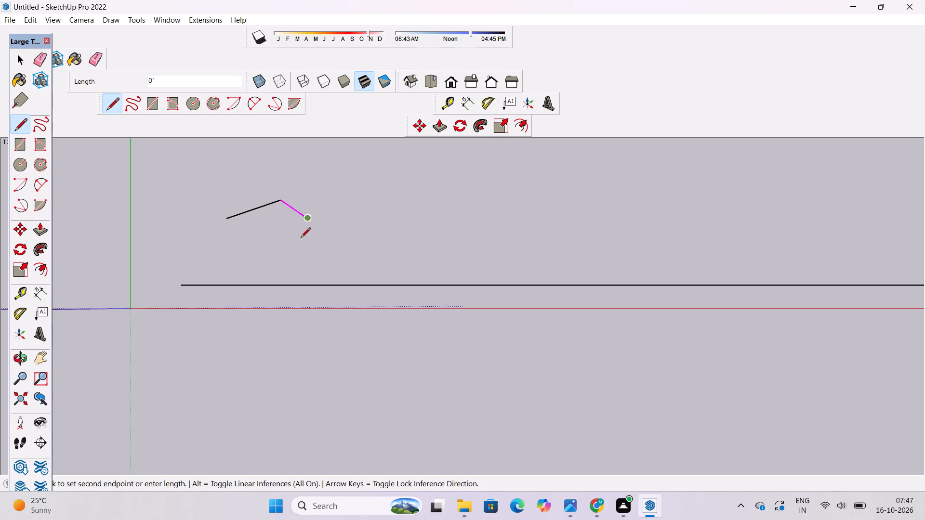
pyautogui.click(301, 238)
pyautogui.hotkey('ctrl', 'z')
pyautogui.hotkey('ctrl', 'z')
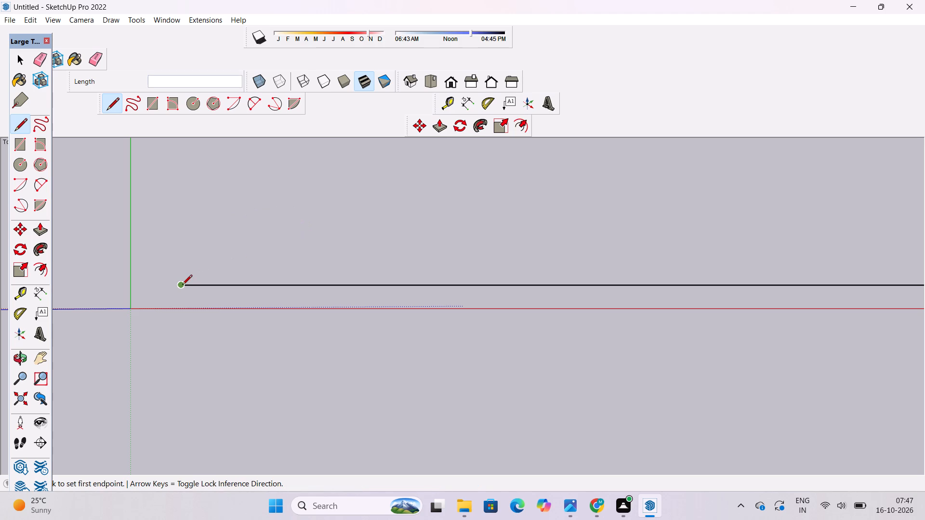
# Draw a 40' line parallel to the green axis from the 50' line's endpoint near the origin.
pyautogui.click(182, 286)
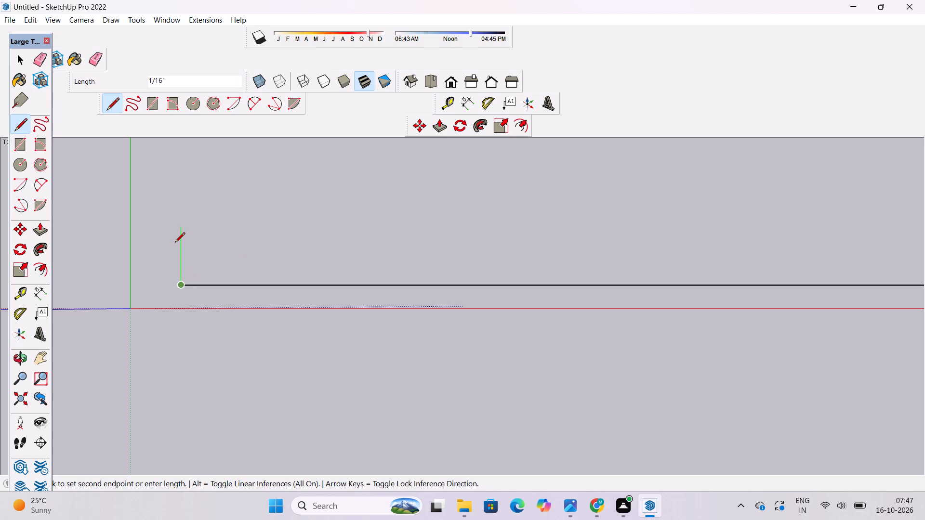
pyautogui.write("40'")
pyautogui.press('Return')
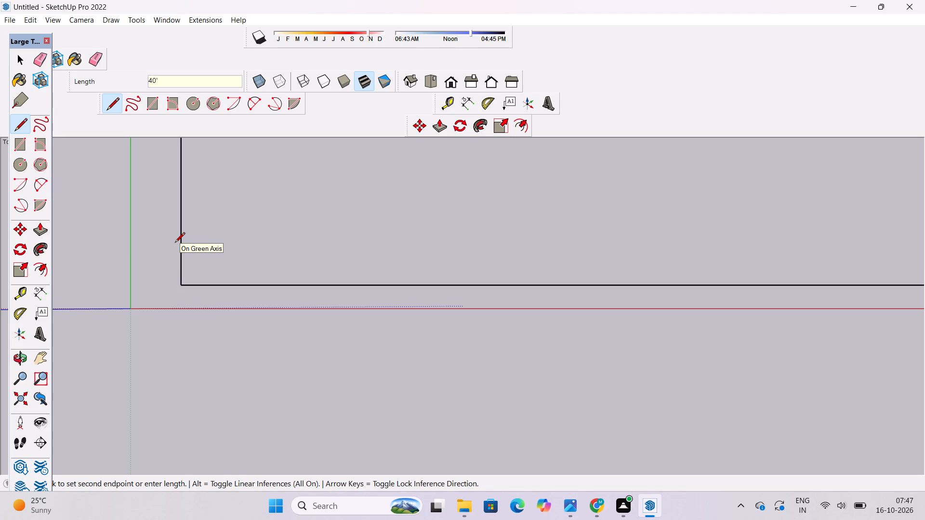
# Close the 50' by 40' rectangle by drawing its remaining 50' and 40' edges from the free end of the 40' line.
pyautogui.press('o')
pyautogui.scroll(-9, 170, 243)
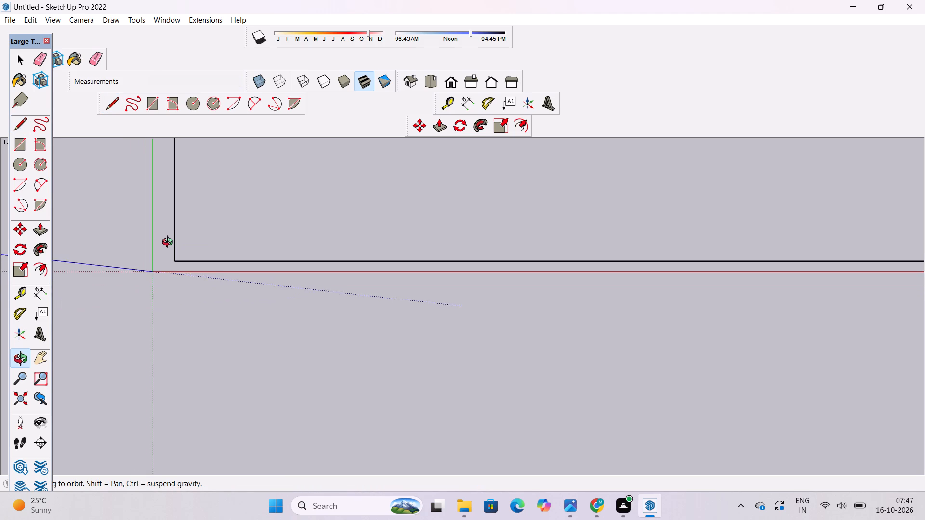
pyautogui.scroll(-18, 170, 243)
pyautogui.scroll(1, 164, 247)
pyautogui.scroll(-20, 164, 247)
pyautogui.scroll(-3, 164, 247)
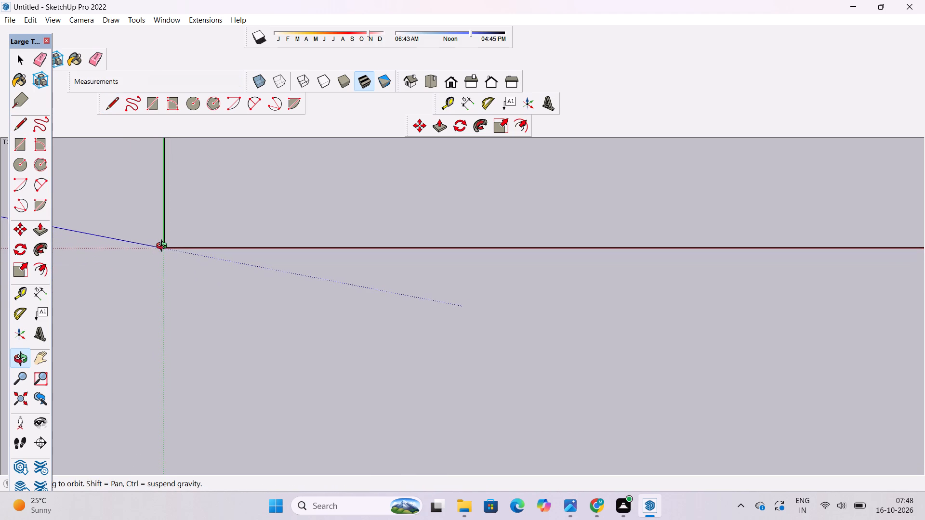
pyautogui.keyDown('shift'); pyautogui.moveTo(187, 224); pyautogui.dragTo(184, 359); pyautogui.keyUp('shift')
pyautogui.scroll(-10, 203, 263)
pyautogui.scroll(3, 206, 288)
pyautogui.scroll(-4, 206, 288)
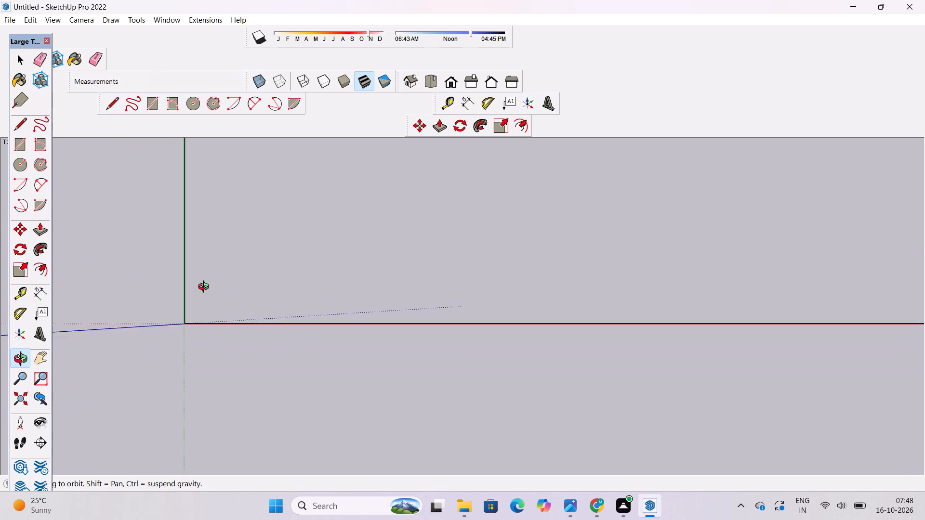
pyautogui.scroll(-9, 206, 288)
pyautogui.moveTo(228, 331); pyautogui.dragTo(209, 237)
pyautogui.moveTo(283, 328); pyautogui.dragTo(281, 216)
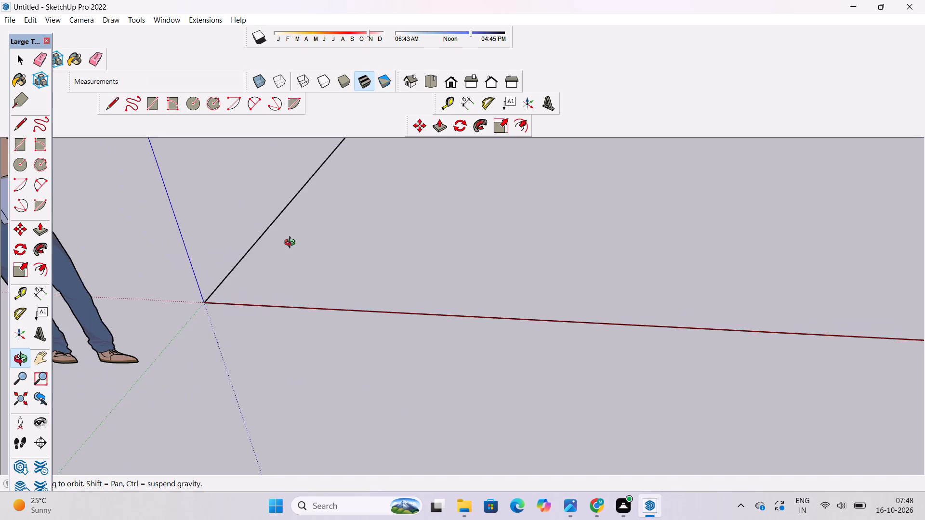
pyautogui.moveTo(293, 245); pyautogui.dragTo(280, 293)
pyautogui.moveTo(266, 301); pyautogui.dragTo(306, 203)
pyautogui.moveTo(320, 233); pyautogui.dragTo(329, 263)
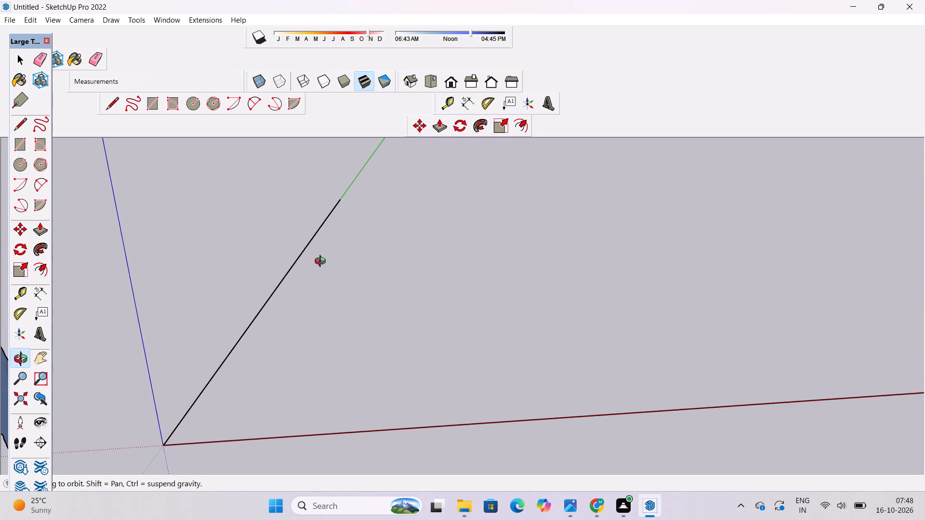
pyautogui.scroll(-5, 316, 255)
pyautogui.keyDown('shift'); pyautogui.moveTo(395, 259); pyautogui.dragTo(327, 275); pyautogui.keyUp('shift')
pyautogui.moveTo(352, 248); pyautogui.dragTo(342, 311)
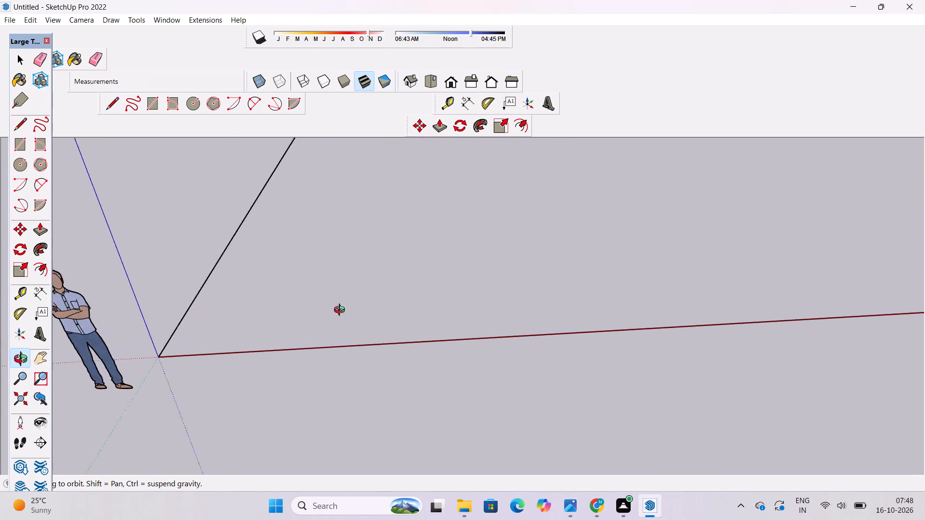
pyautogui.moveTo(342, 311); pyautogui.dragTo(216, 379)
pyautogui.scroll(-6, 295, 284)
pyautogui.scroll(-16, 304, 271)
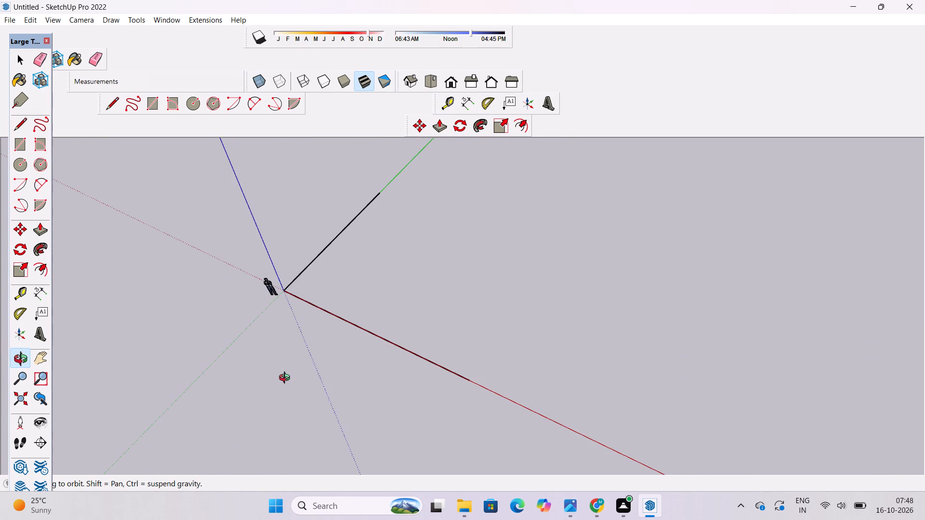
pyautogui.keyDown('shift'); pyautogui.moveTo(307, 339); pyautogui.dragTo(309, 348); pyautogui.keyUp('shift')
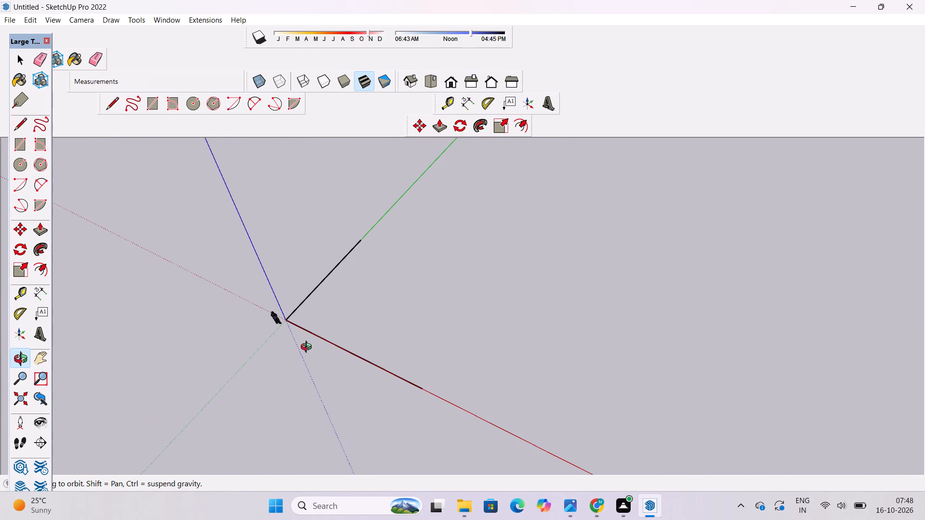
pyautogui.keyDown('shift'); pyautogui.moveTo(310, 324); pyautogui.dragTo(310, 302); pyautogui.keyUp('shift')
pyautogui.moveTo(310, 302); pyautogui.dragTo(309, 303)
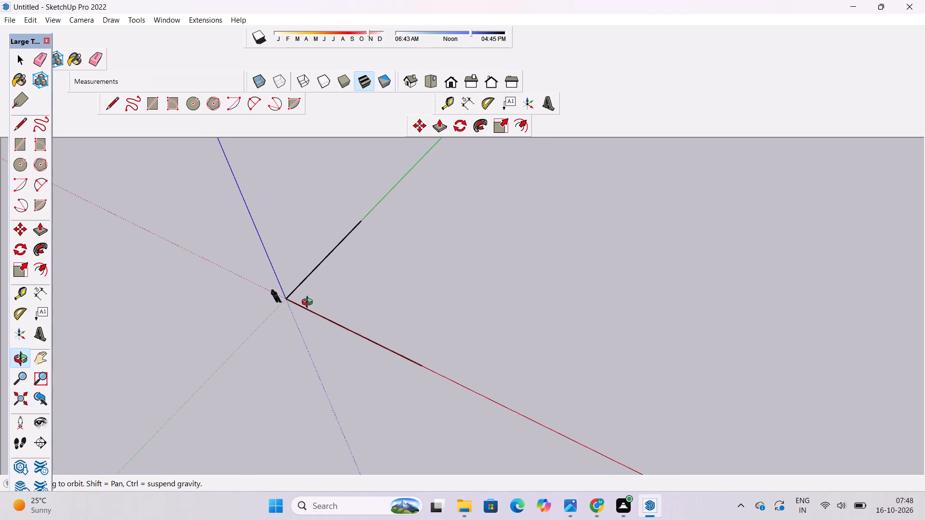
pyautogui.moveTo(309, 303); pyautogui.dragTo(309, 308)
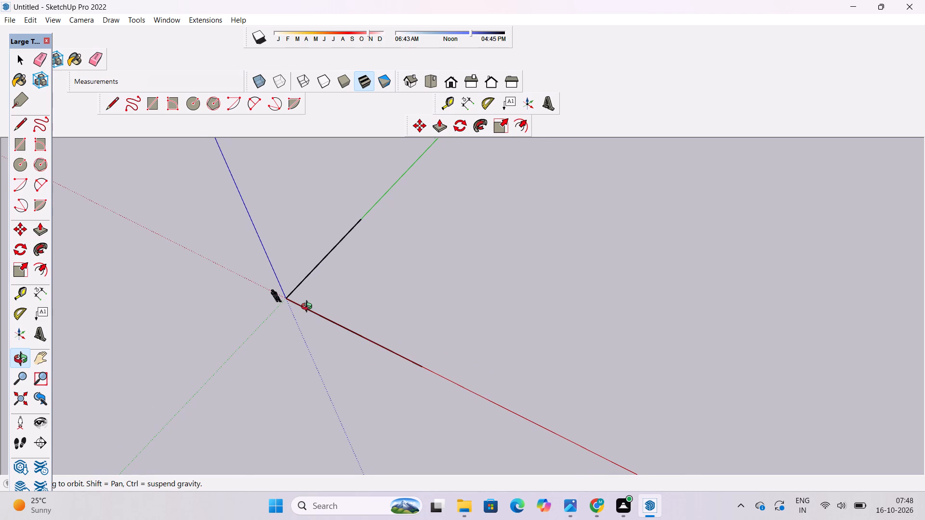
pyautogui.scroll(2, 309, 308)
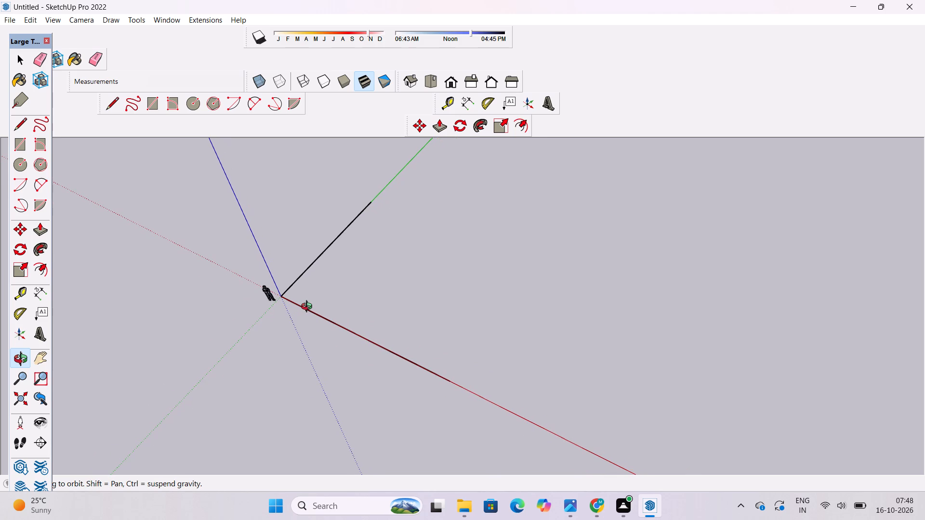
pyautogui.scroll(1, 309, 308)
pyautogui.keyDown('shift'); pyautogui.moveTo(309, 308); pyautogui.dragTo(290, 314); pyautogui.keyUp('shift')
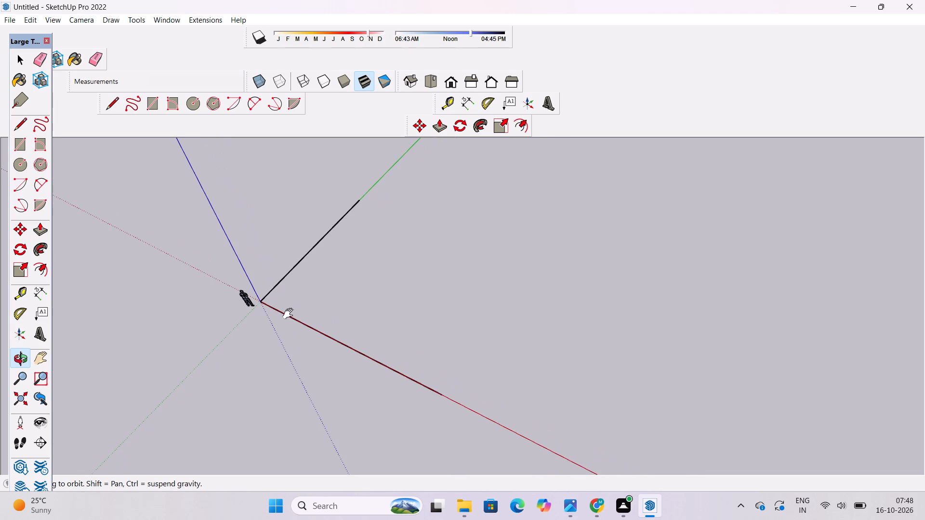
pyautogui.moveTo(327, 324); pyautogui.dragTo(342, 304)
pyautogui.keyDown('shift'); pyautogui.click(343, 303); pyautogui.keyUp('shift')
pyautogui.moveTo(343, 303); pyautogui.dragTo(347, 307)
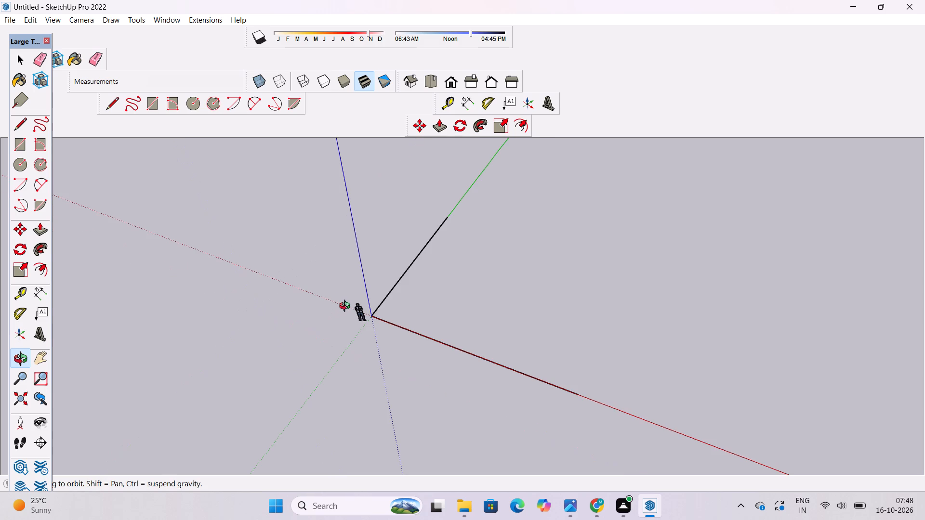
pyautogui.press('l')
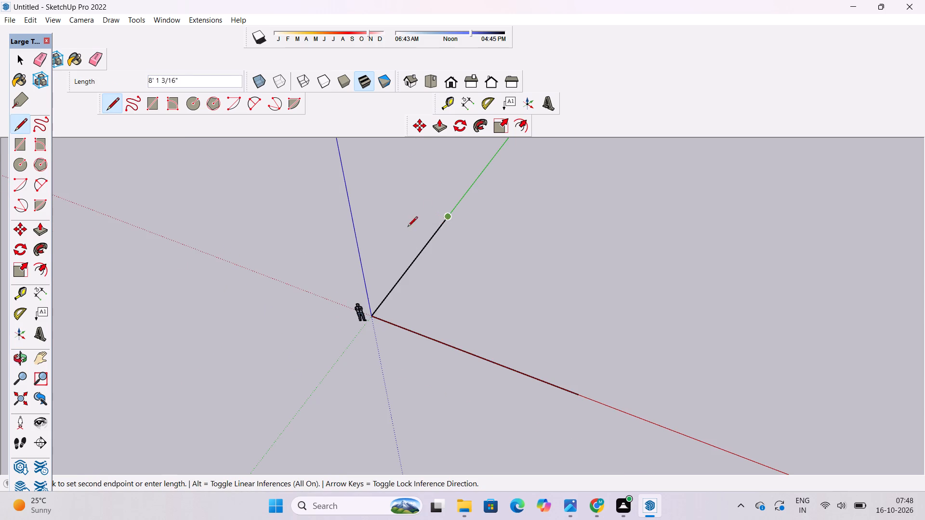
pyautogui.scroll(-5, 397, 227)
pyautogui.scroll(4, 487, 241)
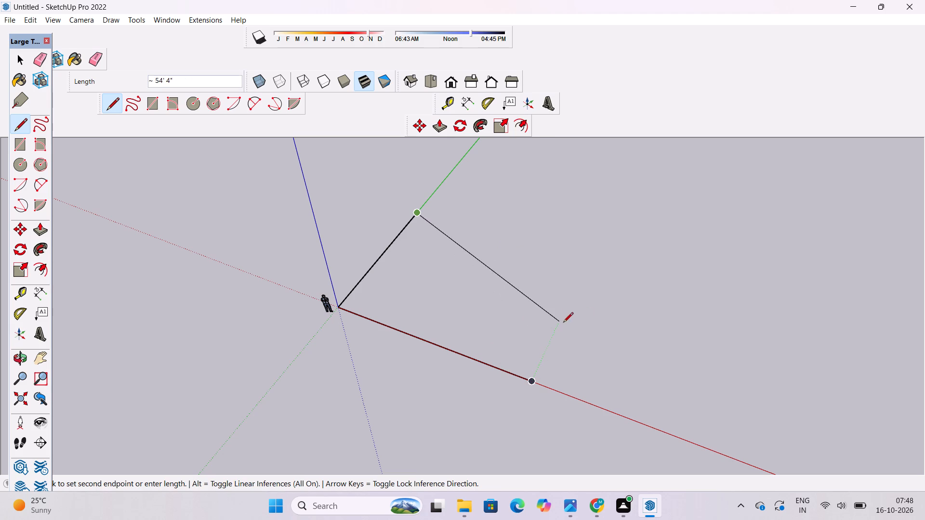
pyautogui.click(584, 266)
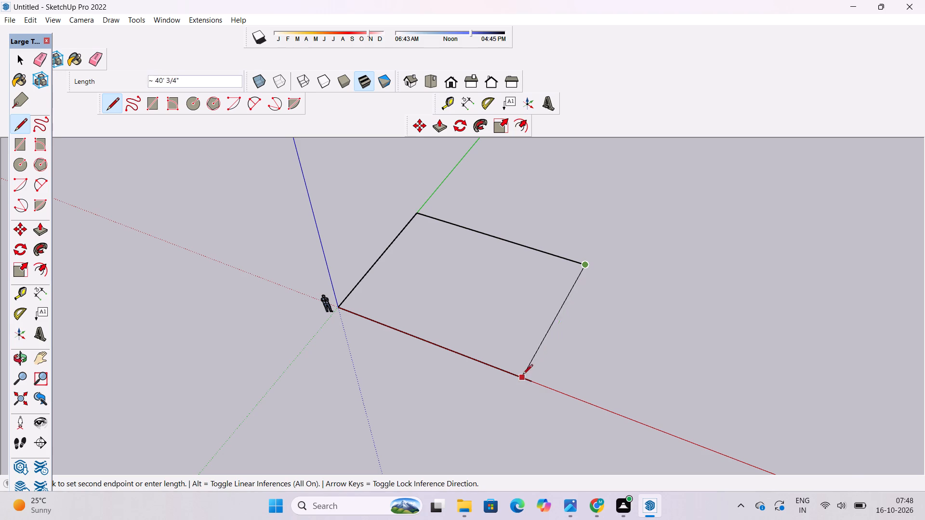
pyautogui.click(530, 382)
pyautogui.press('space')
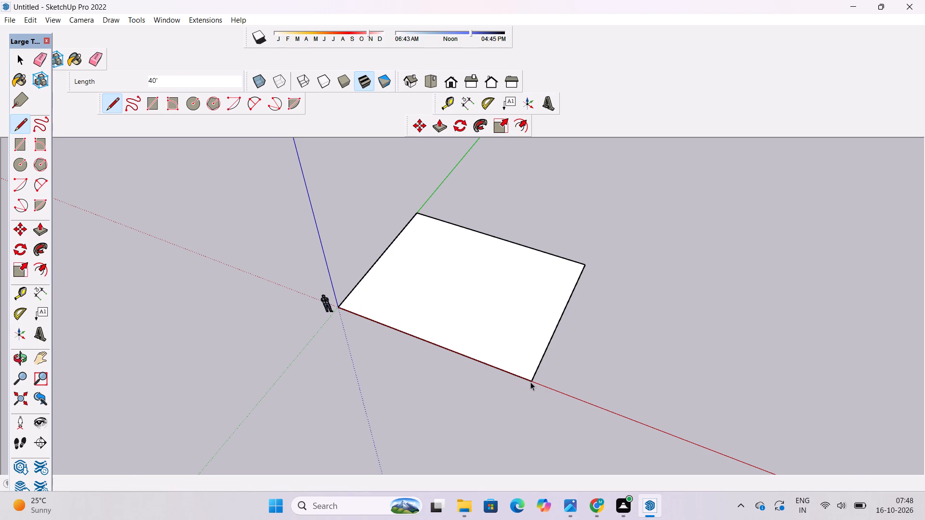
# Examine the closed rectangular plan face from several angles and distances.
pyautogui.press('o')
pyautogui.scroll(-6, 447, 339)
pyautogui.moveTo(395, 346); pyautogui.dragTo(424, 367)
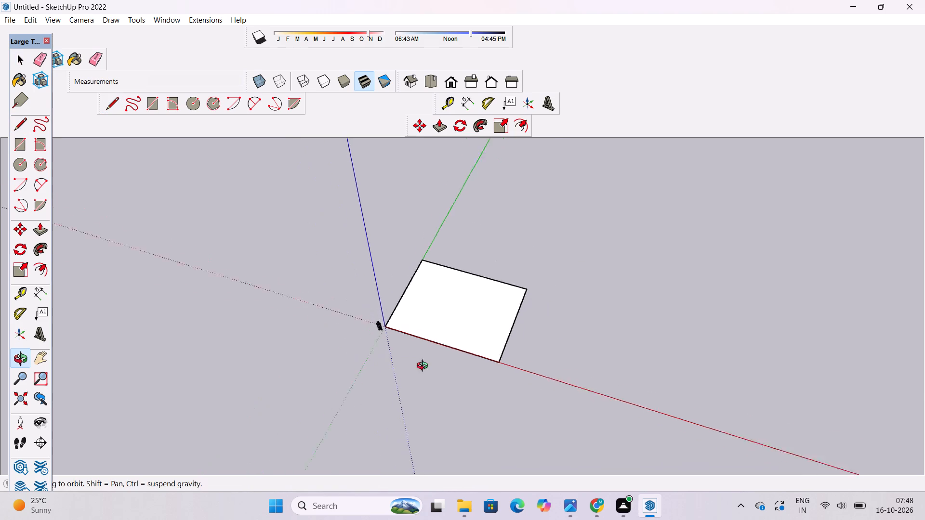
pyautogui.moveTo(424, 367); pyautogui.dragTo(516, 378)
pyautogui.scroll(3, 485, 339)
pyautogui.keyDown('shift'); pyautogui.moveTo(485, 339); pyautogui.dragTo(463, 342); pyautogui.keyUp('shift')
pyautogui.moveTo(461, 342); pyautogui.dragTo(450, 377)
pyautogui.scroll(6, 440, 363)
pyautogui.keyDown('shift'); pyautogui.moveTo(430, 350); pyautogui.dragTo(429, 386); pyautogui.keyUp('shift')
pyautogui.moveTo(427, 392); pyautogui.dragTo(400, 341)
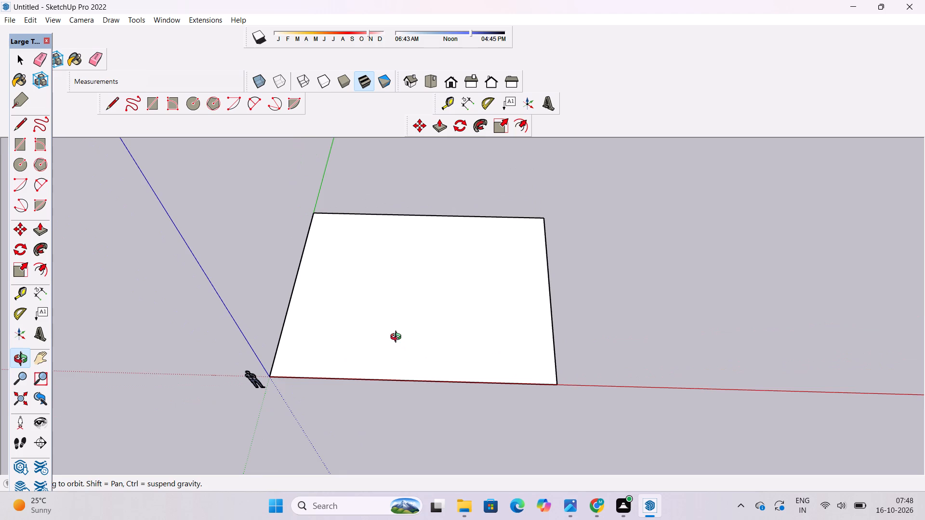
pyautogui.scroll(4, 384, 362)
pyautogui.keyDown('shift'); pyautogui.moveTo(380, 362); pyautogui.dragTo(360, 364); pyautogui.keyUp('shift')
pyautogui.moveTo(360, 364); pyautogui.dragTo(359, 374)
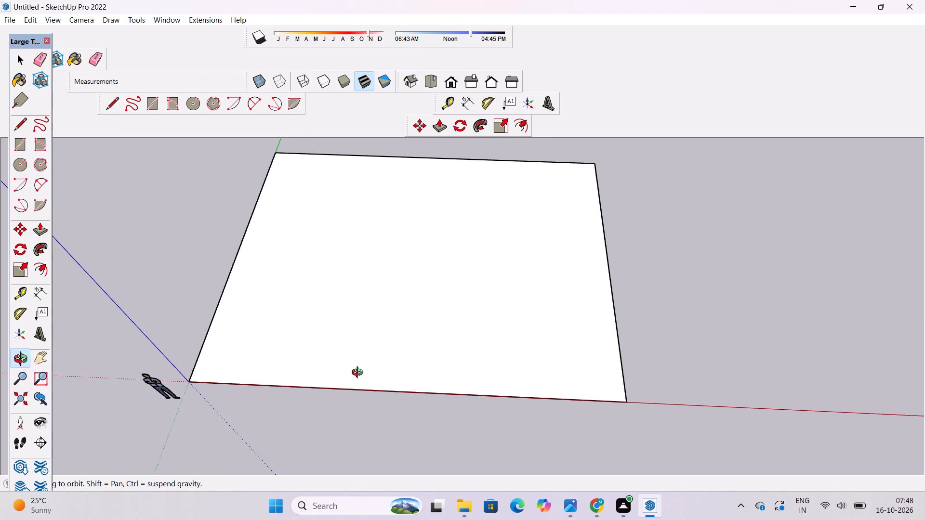
pyautogui.scroll(-2, 357, 373)
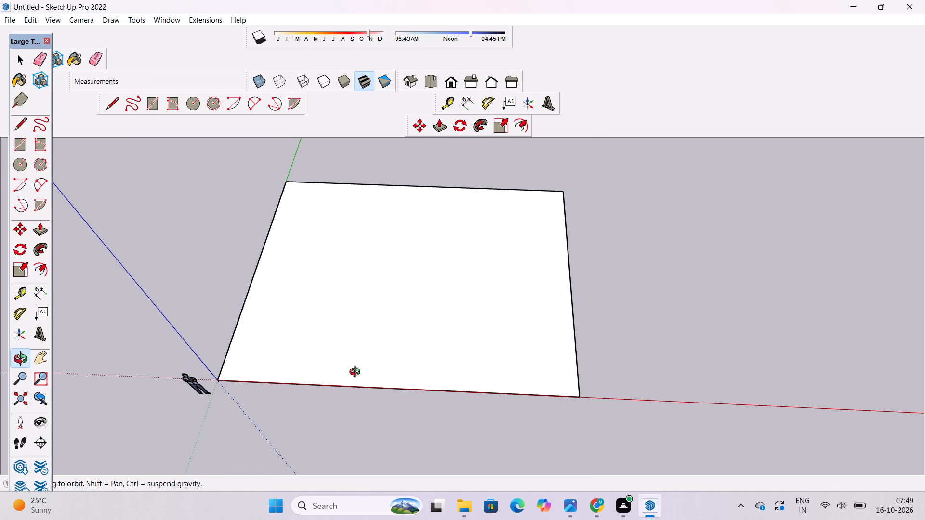
pyautogui.scroll(-1, 357, 373)
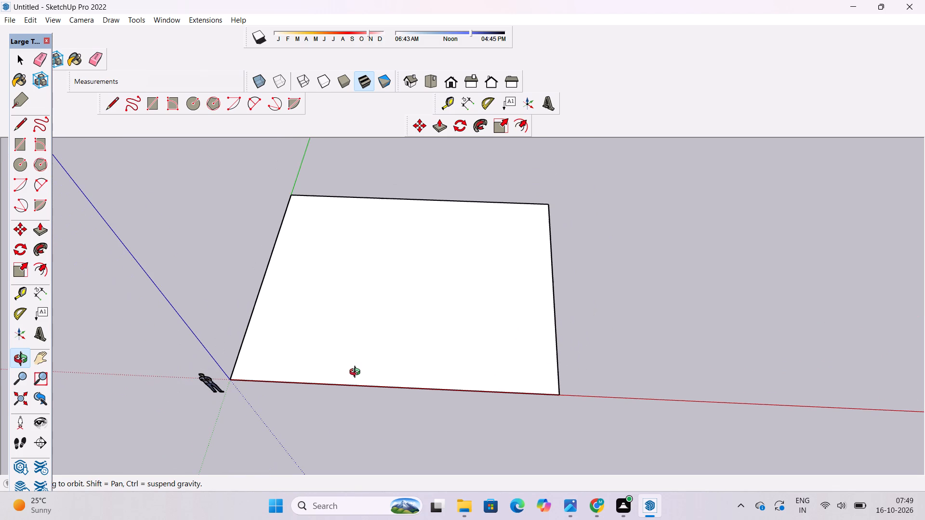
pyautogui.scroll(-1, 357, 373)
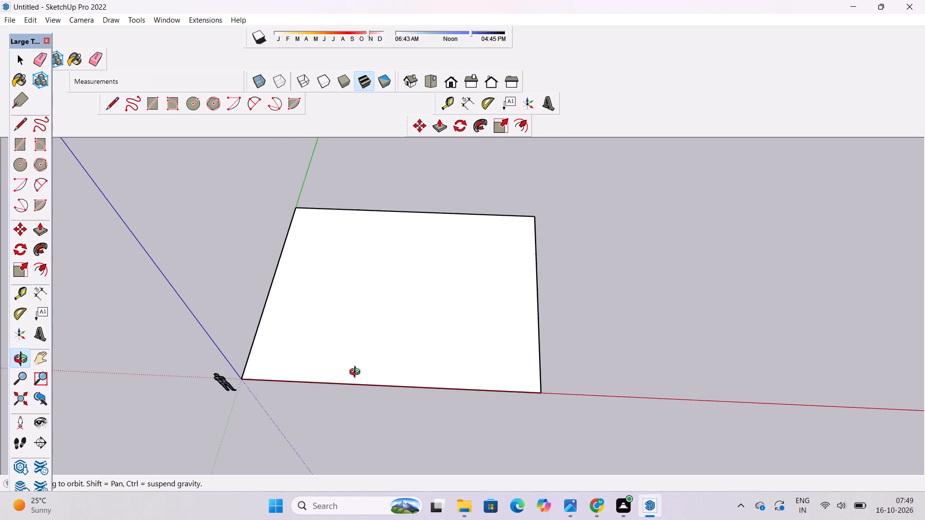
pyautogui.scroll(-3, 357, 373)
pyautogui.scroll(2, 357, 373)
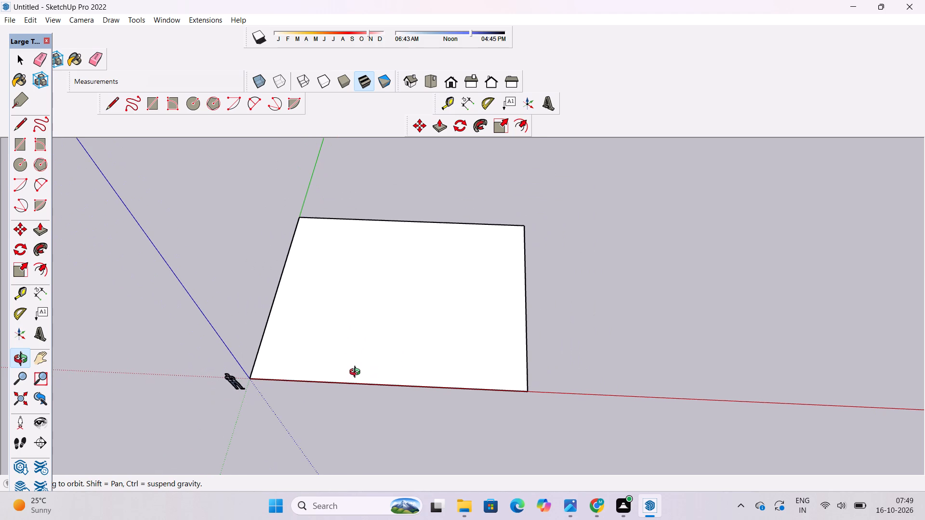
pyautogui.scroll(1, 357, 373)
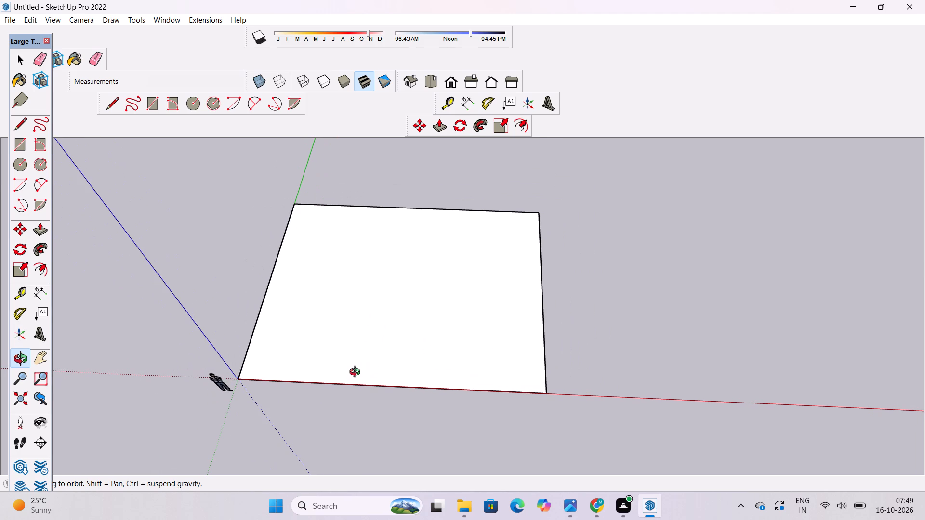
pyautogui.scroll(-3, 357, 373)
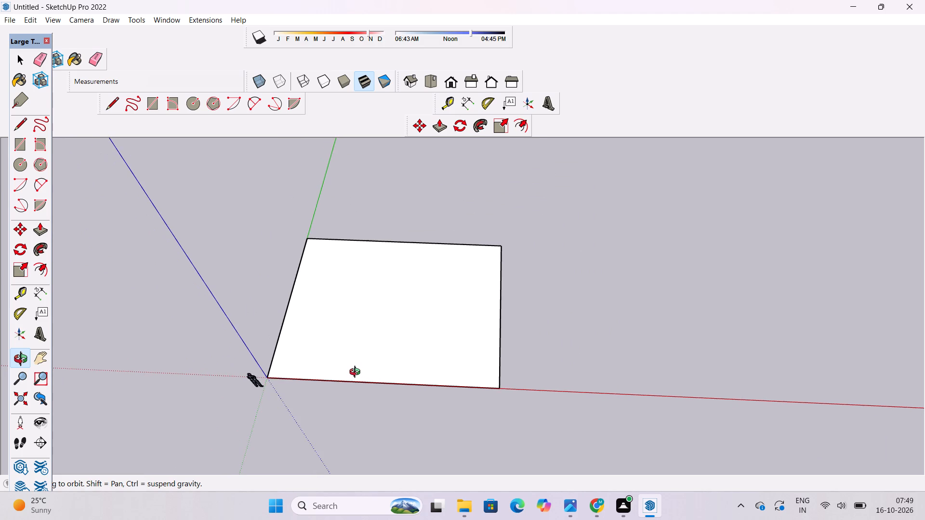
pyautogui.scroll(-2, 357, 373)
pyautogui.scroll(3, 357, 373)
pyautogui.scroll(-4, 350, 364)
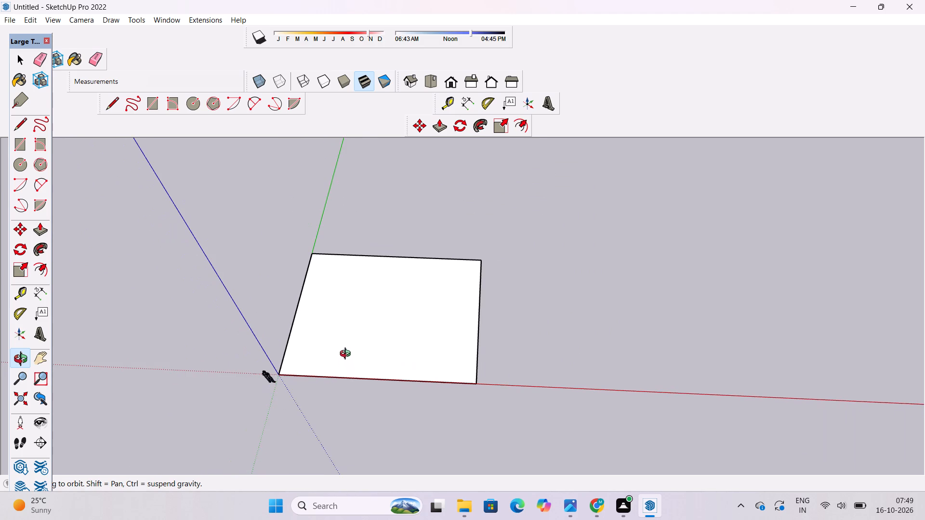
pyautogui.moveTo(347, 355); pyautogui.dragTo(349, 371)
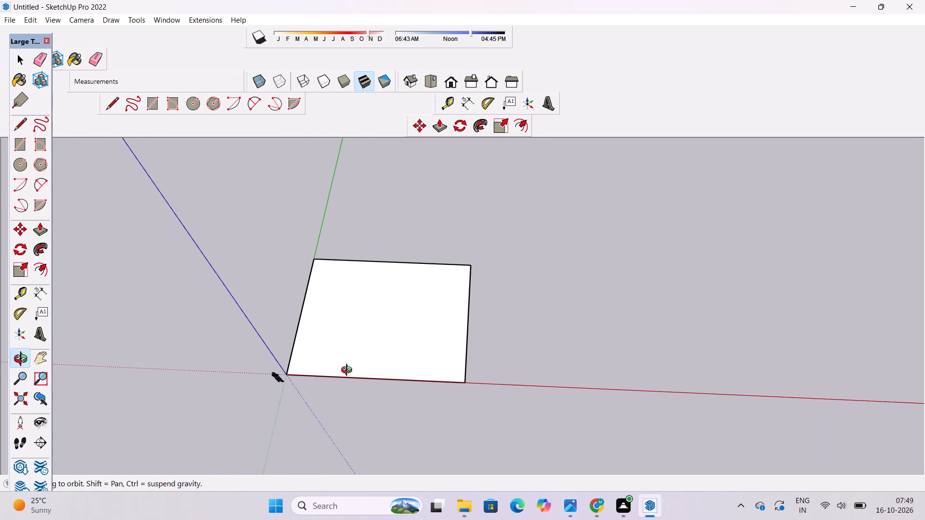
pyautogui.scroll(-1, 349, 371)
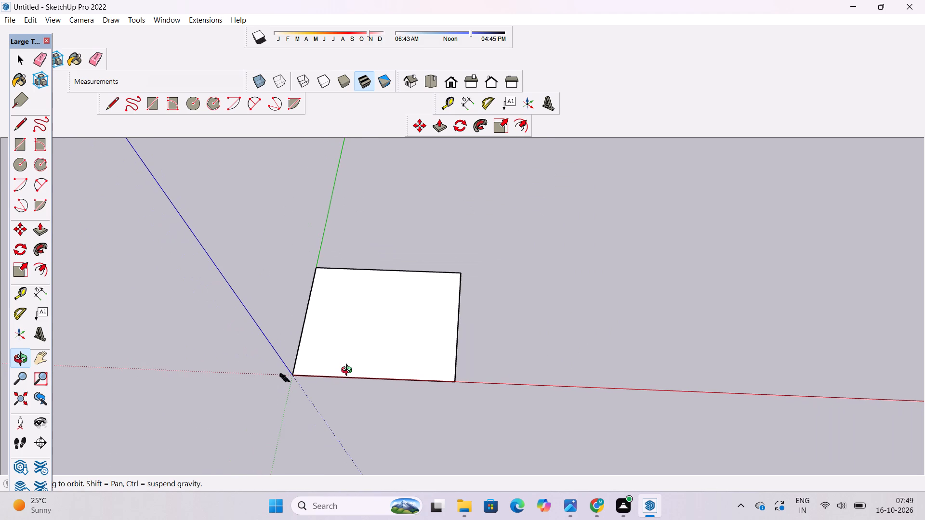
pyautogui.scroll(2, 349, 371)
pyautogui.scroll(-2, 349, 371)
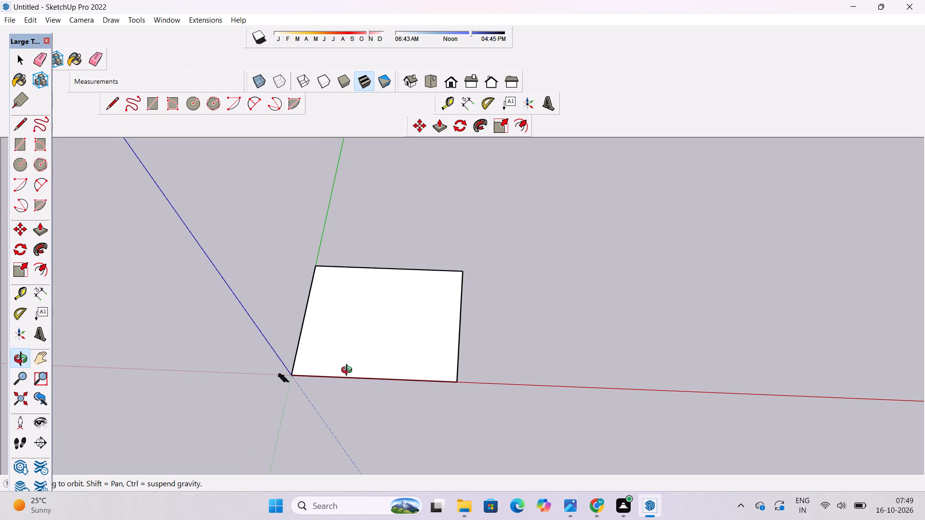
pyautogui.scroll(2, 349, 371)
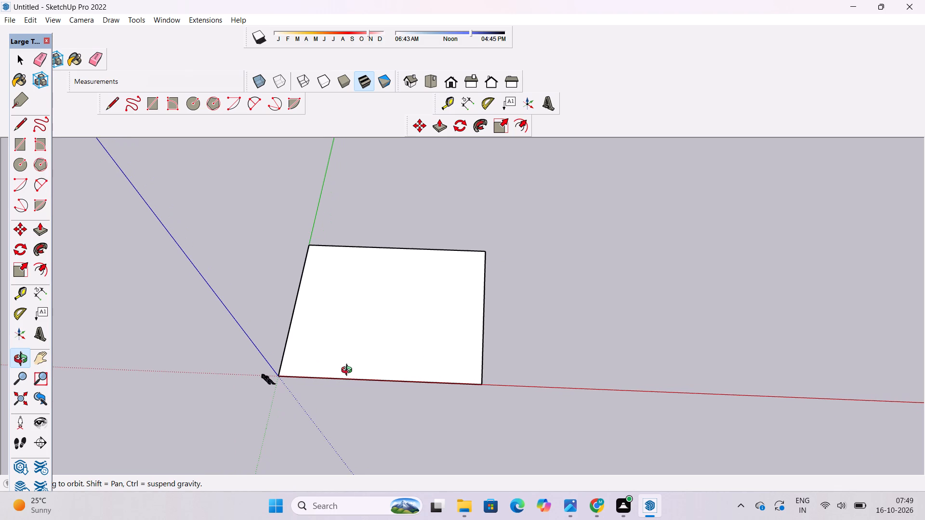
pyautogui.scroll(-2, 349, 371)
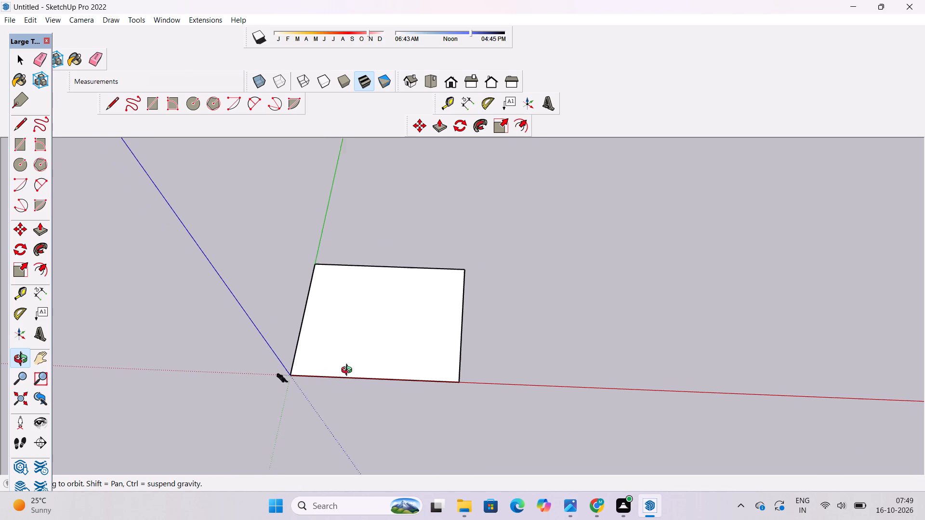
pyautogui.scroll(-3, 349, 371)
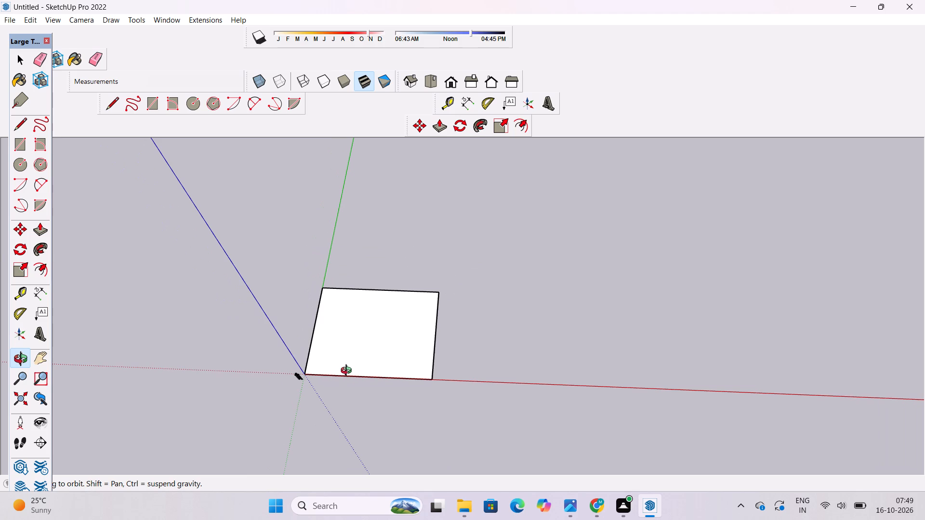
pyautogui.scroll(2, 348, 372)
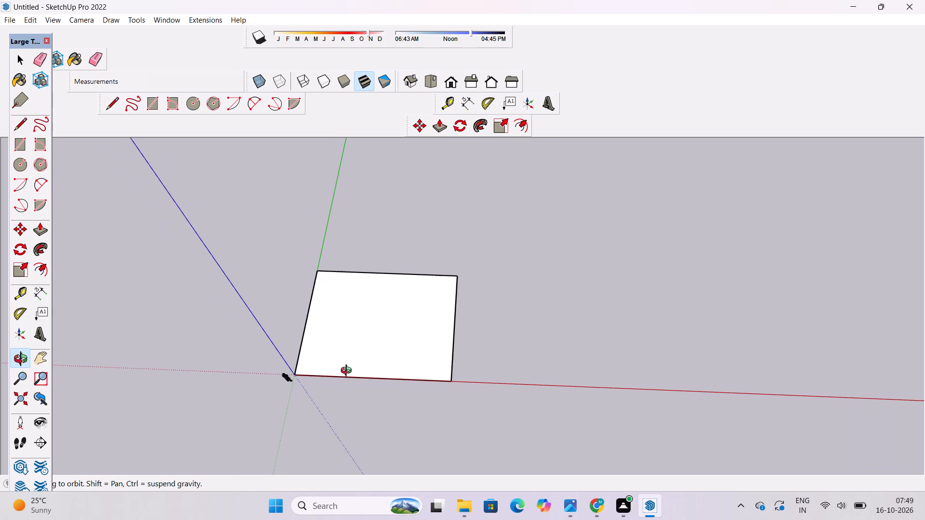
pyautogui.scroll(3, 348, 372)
# Move the base rectangle's 40' edge opposite the origin 10' outward along the red axis.
pyautogui.press('space')
pyautogui.scroll(-4, 284, 302)
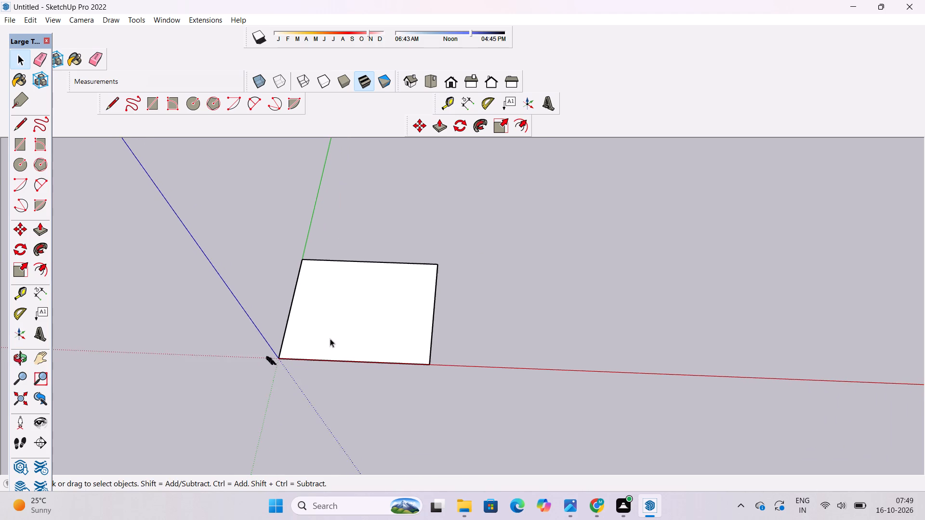
pyautogui.scroll(12, 409, 335)
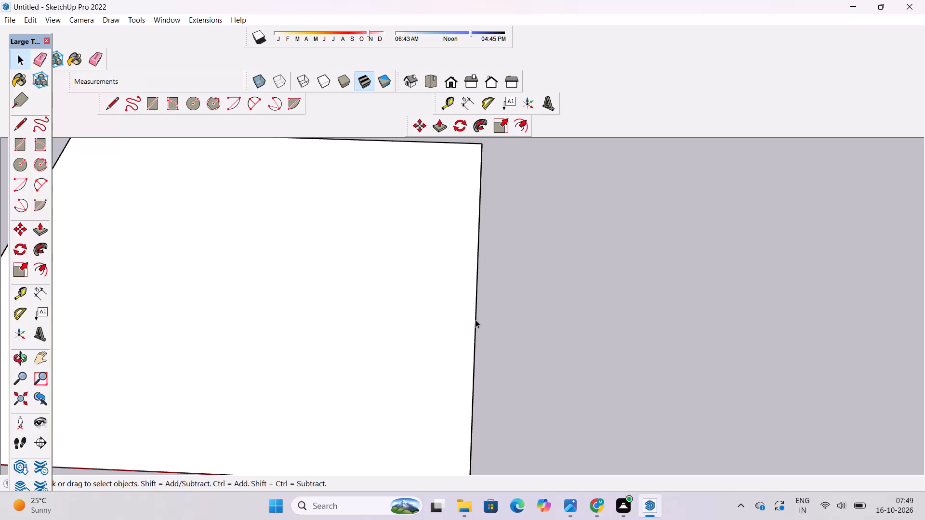
pyautogui.click(476, 320)
pyautogui.press('m')
pyautogui.scroll(-6, 450, 319)
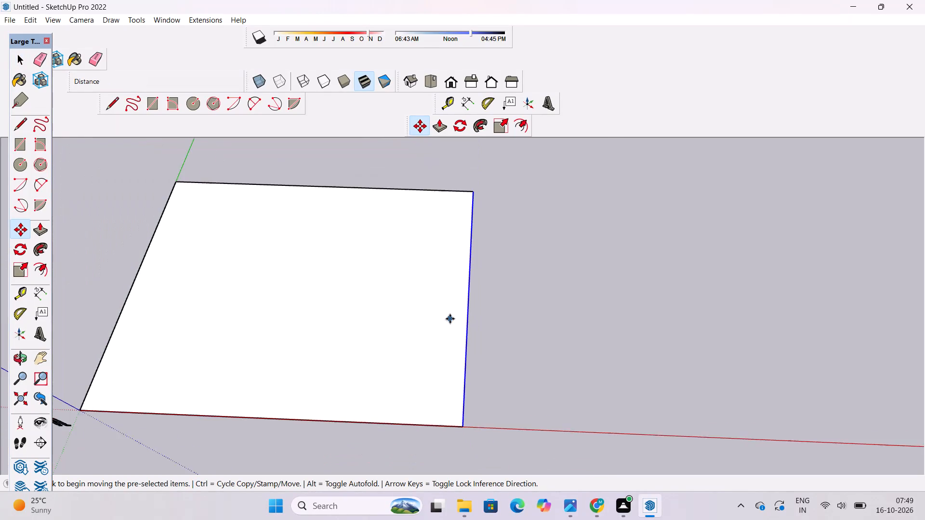
pyautogui.scroll(-3, 450, 319)
pyautogui.scroll(2, 458, 278)
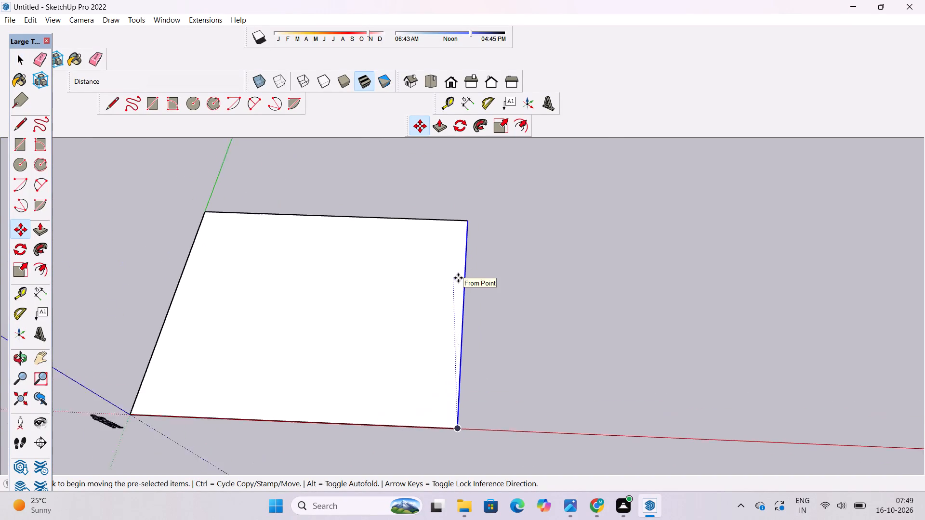
pyautogui.scroll(2, 458, 278)
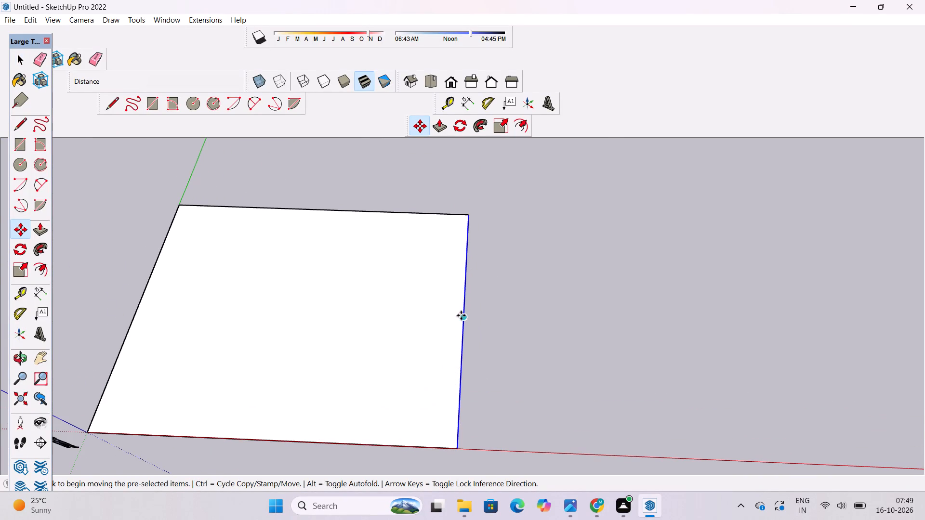
pyautogui.click(462, 315)
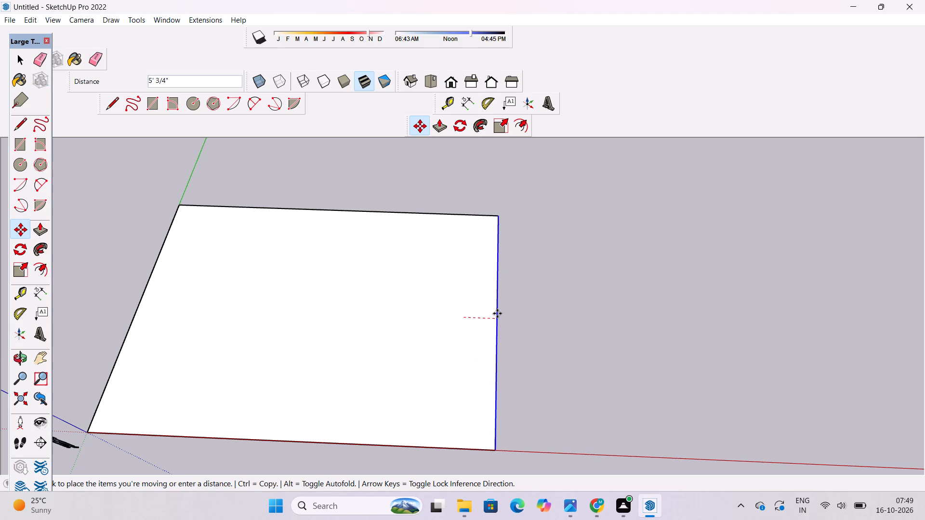
pyautogui.write("10'")
pyautogui.press('Return')
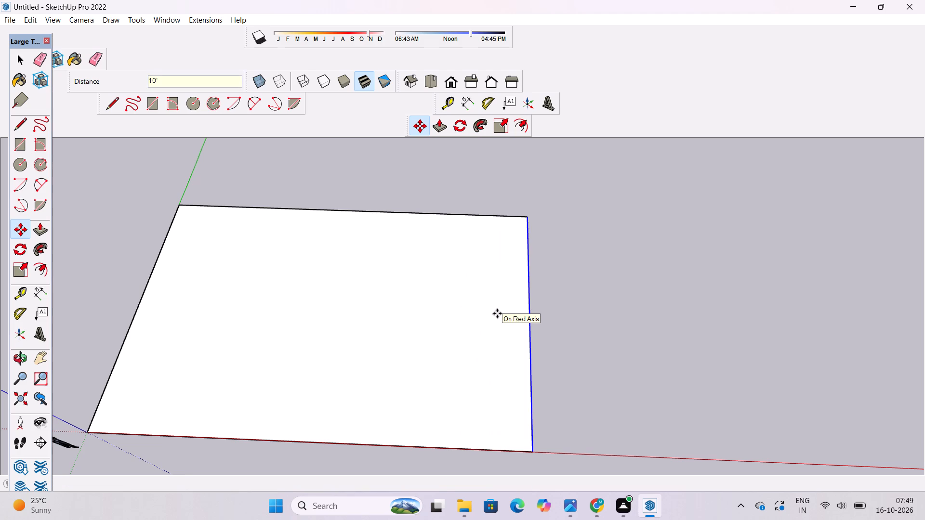
pyautogui.press('space')
pyautogui.click(557, 301)
# Move the same far 40' edge another 10' outward along the red axis.
pyautogui.press('o')
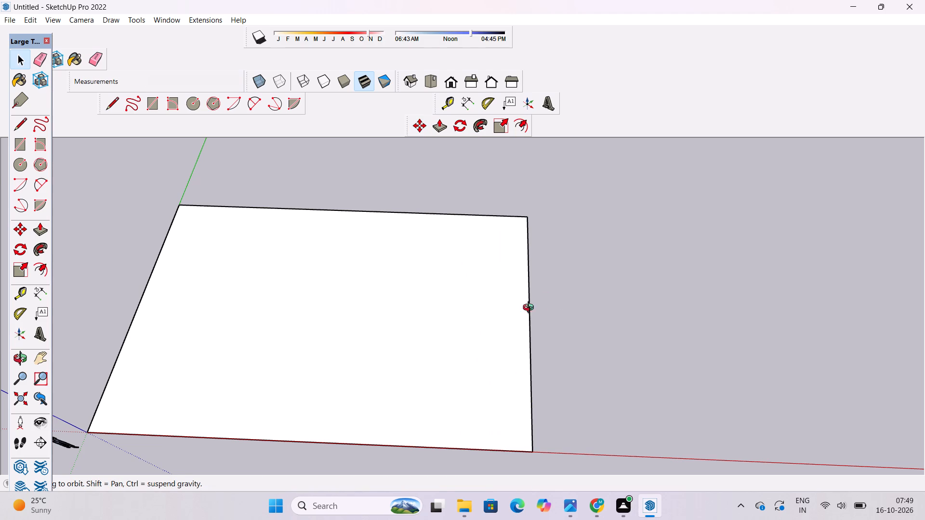
pyautogui.scroll(-6, 418, 318)
pyautogui.scroll(5, 497, 338)
pyautogui.press('space')
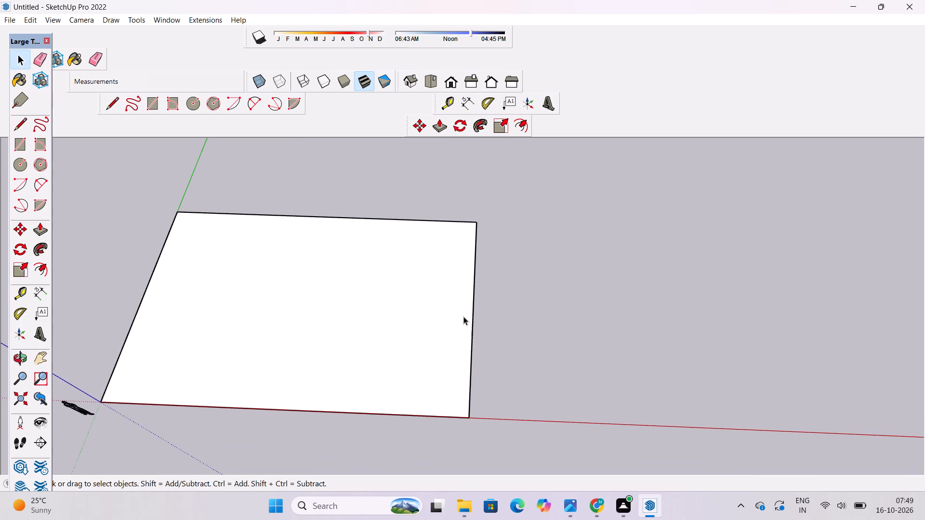
pyautogui.click(474, 293)
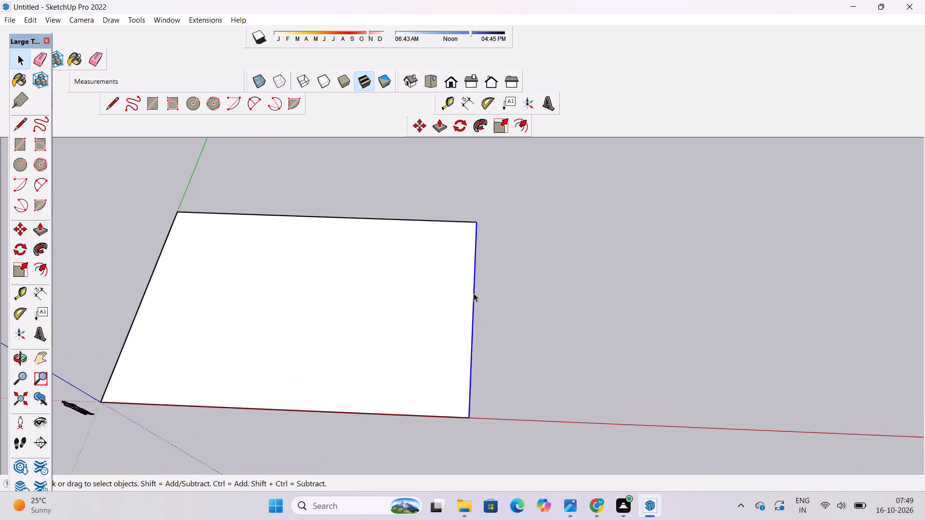
pyautogui.press('m')
pyautogui.click(473, 307)
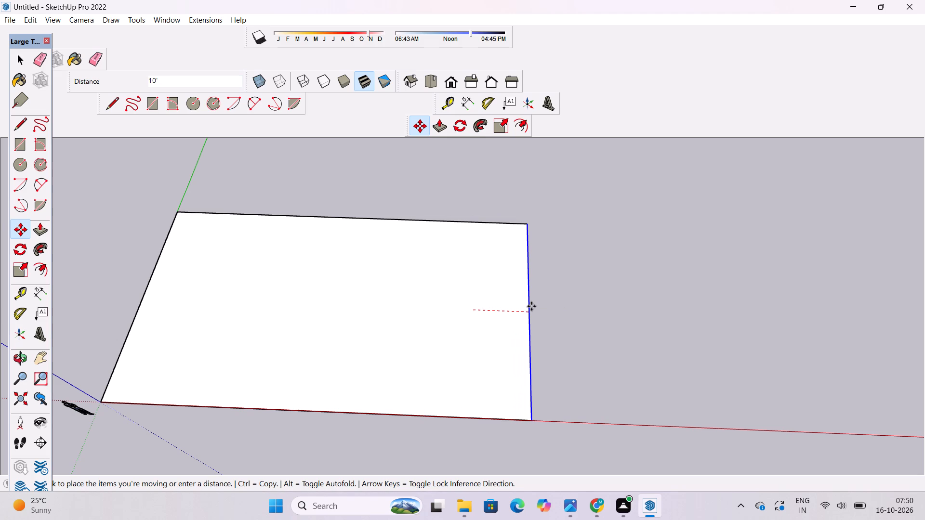
pyautogui.write("10'")
pyautogui.press('Return')
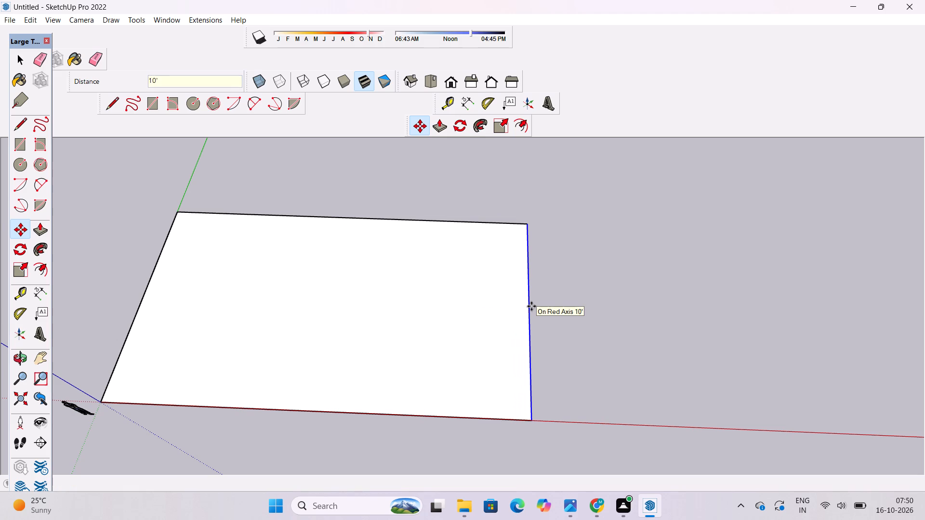
pyautogui.press('space')
pyautogui.click(559, 311)
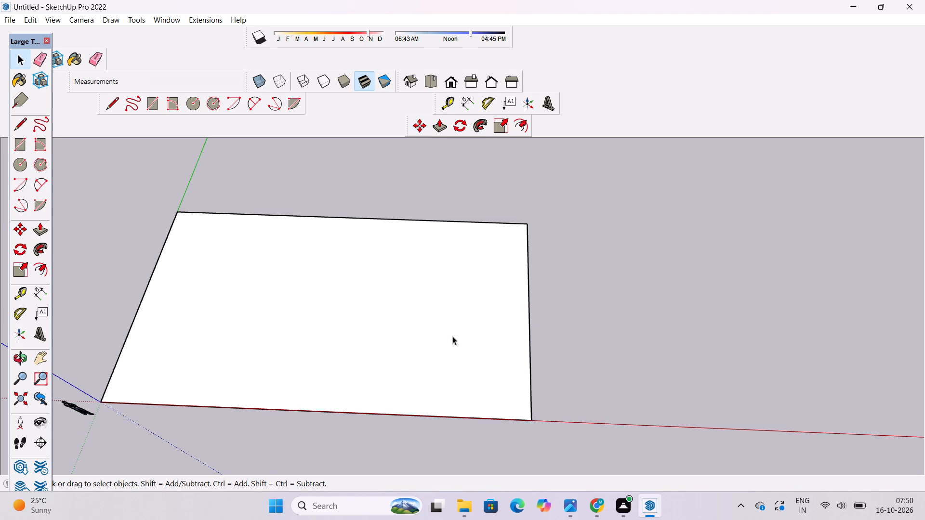
# Examine the lengthened base face from several angles and distances.
pyautogui.press('o')
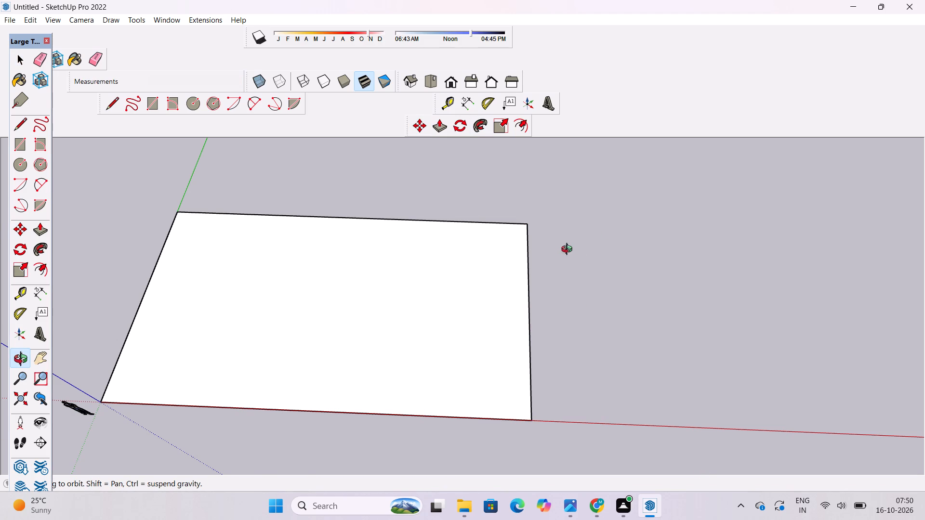
pyautogui.scroll(-3, 547, 256)
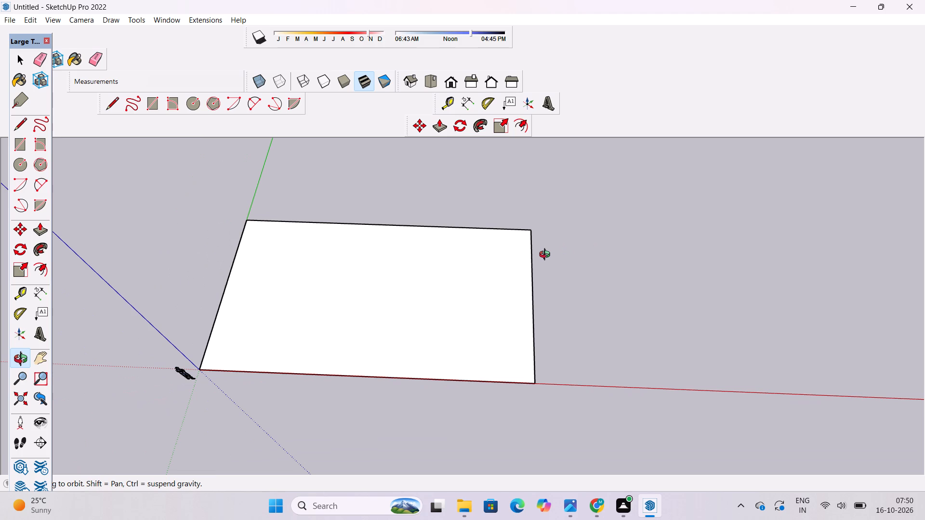
pyautogui.scroll(-1, 547, 256)
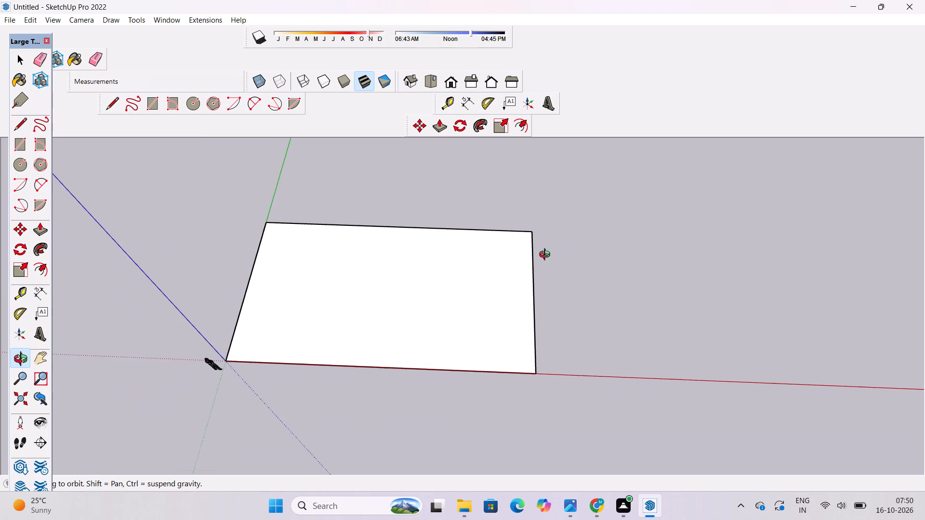
pyautogui.scroll(-4, 547, 256)
pyautogui.scroll(3, 547, 258)
pyautogui.keyDown('shift'); pyautogui.moveTo(547, 259); pyautogui.dragTo(542, 295); pyautogui.keyUp('shift')
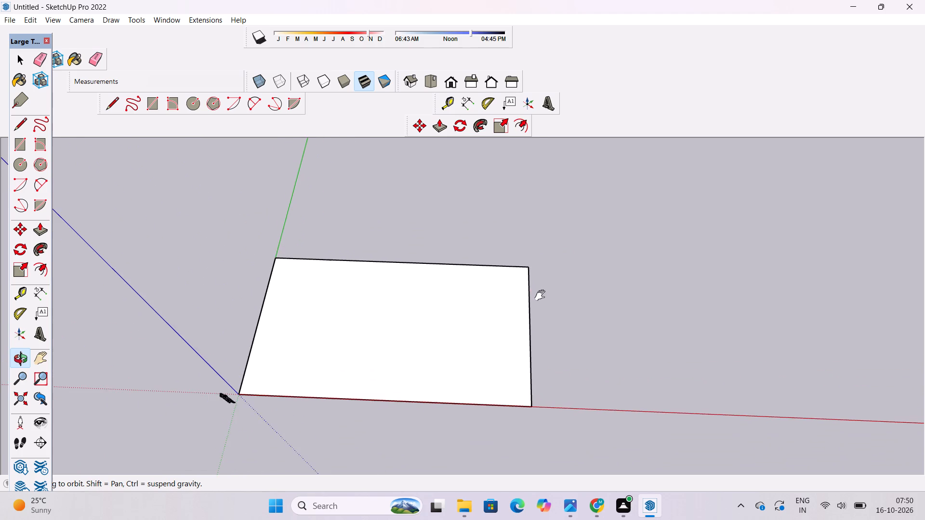
pyautogui.scroll(-3, 542, 294)
pyautogui.keyDown('shift'); pyautogui.moveTo(552, 314); pyautogui.dragTo(549, 304); pyautogui.keyUp('shift')
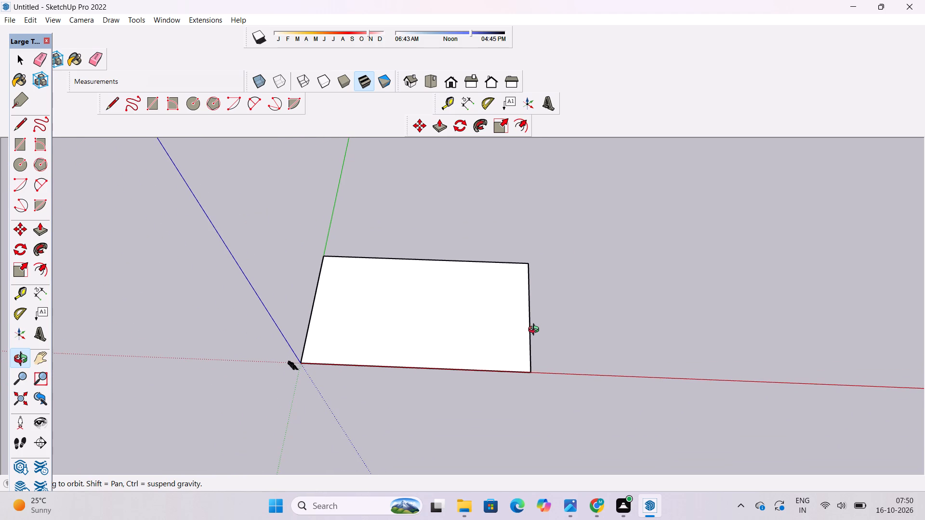
pyautogui.scroll(5, 536, 331)
pyautogui.scroll(-5, 499, 316)
pyautogui.keyDown('shift'); pyautogui.moveTo(499, 316); pyautogui.dragTo(500, 327); pyautogui.keyUp('shift')
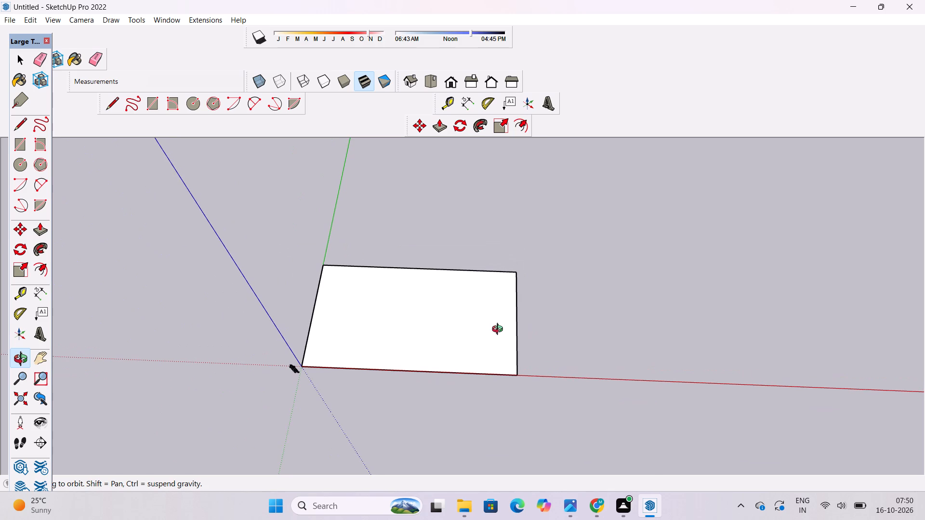
pyautogui.moveTo(500, 330); pyautogui.dragTo(496, 315)
pyautogui.scroll(3, 498, 321)
pyautogui.keyDown('shift'); pyautogui.click(498, 319); pyautogui.keyUp('shift')
pyautogui.moveTo(496, 318); pyautogui.dragTo(497, 334)
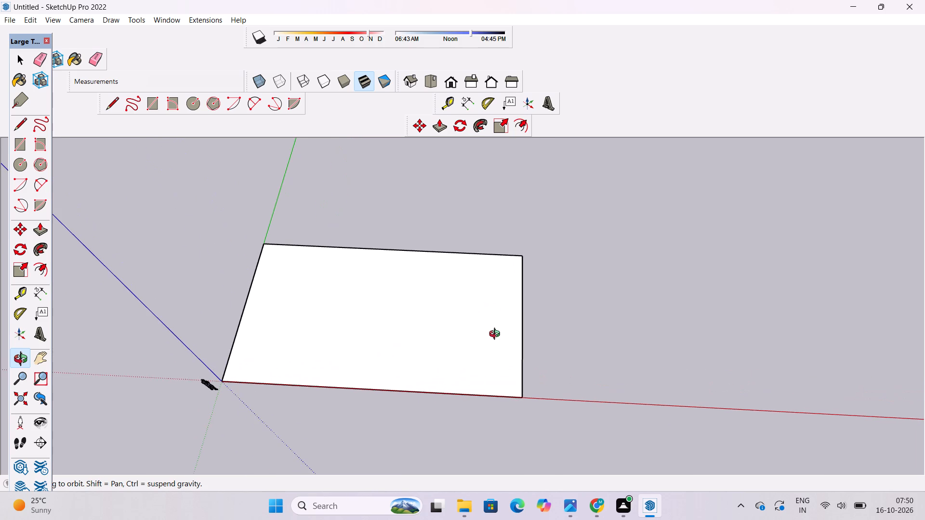
pyautogui.keyDown('shift'); pyautogui.moveTo(505, 337); pyautogui.dragTo(459, 343); pyautogui.keyUp('shift')
pyautogui.scroll(3, 456, 340)
pyautogui.scroll(-4, 455, 338)
pyautogui.keyDown('shift'); pyautogui.moveTo(455, 340); pyautogui.dragTo(452, 325); pyautogui.keyUp('shift')
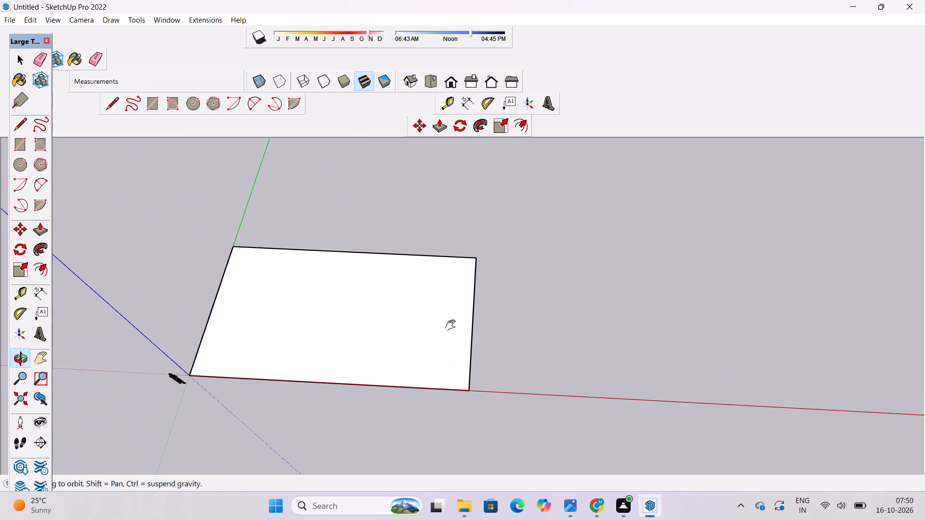
pyautogui.keyDown('shift'); pyautogui.moveTo(452, 325); pyautogui.dragTo(451, 316); pyautogui.keyUp('shift')
pyautogui.moveTo(451, 315); pyautogui.dragTo(455, 331)
pyautogui.scroll(4, 368, 280)
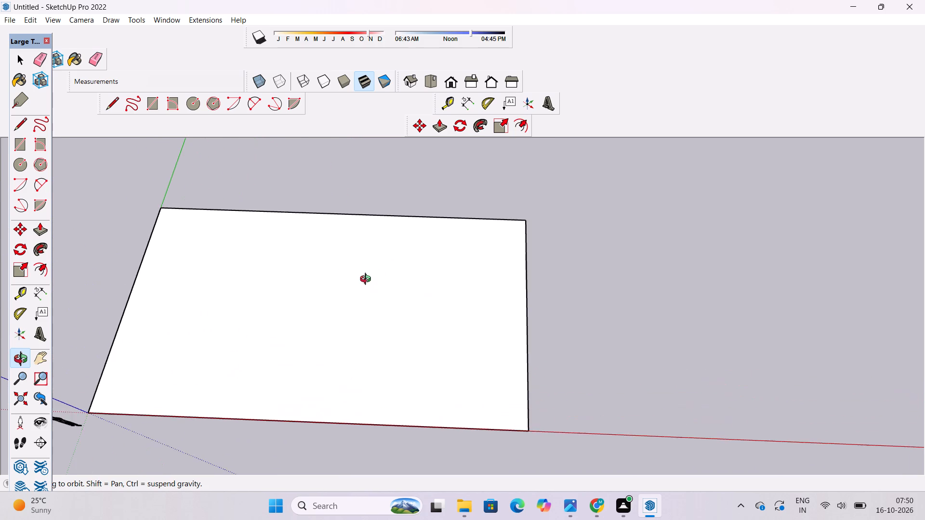
pyautogui.keyDown('shift'); pyautogui.moveTo(367, 280); pyautogui.dragTo(387, 314); pyautogui.keyUp('shift')
pyautogui.moveTo(388, 315); pyautogui.dragTo(385, 270)
pyautogui.keyDown('shift'); pyautogui.click(385, 270); pyautogui.keyUp('shift')
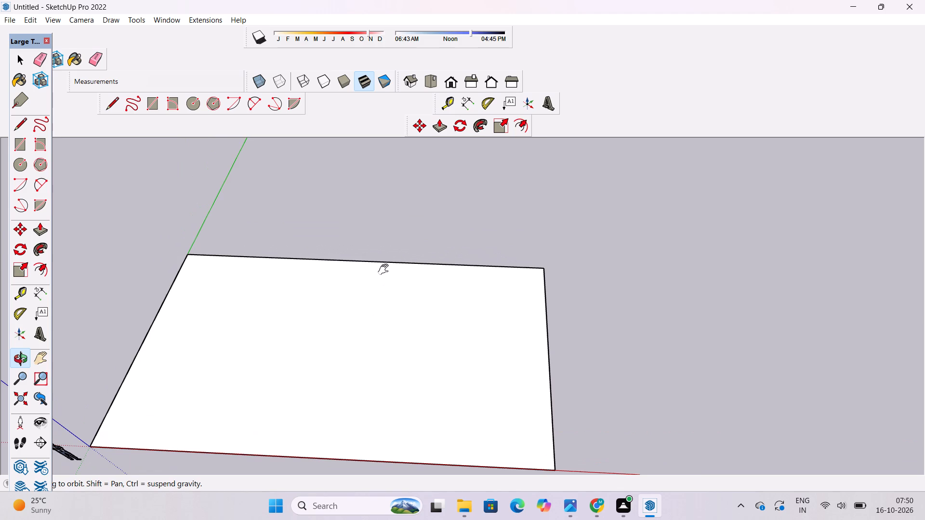
# Examine the lengthened base face again from further angles and distances.
pyautogui.click(385, 270)
pyautogui.scroll(-5, 385, 272)
pyautogui.moveTo(434, 278); pyautogui.dragTo(438, 295)
pyautogui.moveTo(442, 296); pyautogui.dragTo(422, 302)
pyautogui.keyDown('shift'); pyautogui.moveTo(401, 331); pyautogui.dragTo(368, 257); pyautogui.keyUp('shift')
pyautogui.keyDown('shift'); pyautogui.scroll(2, 371, 287); pyautogui.keyUp('shift')
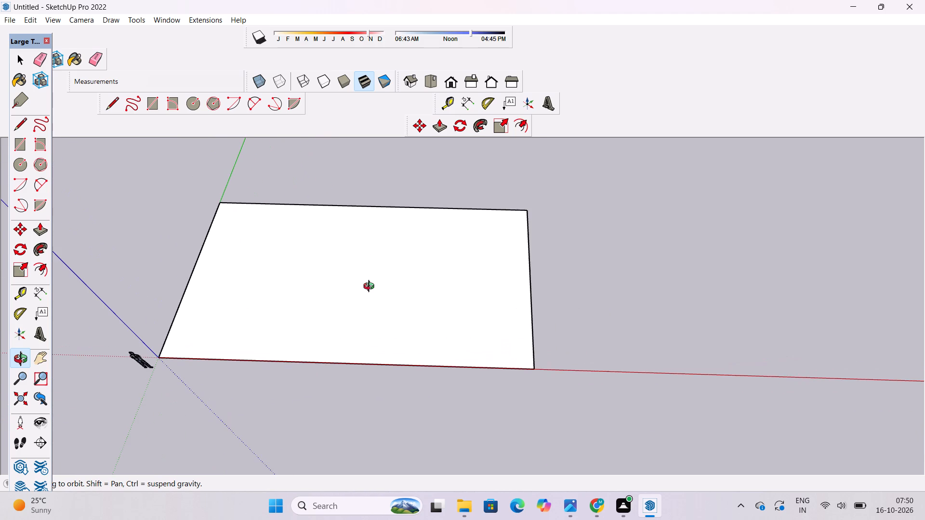
pyautogui.scroll(1, 371, 287)
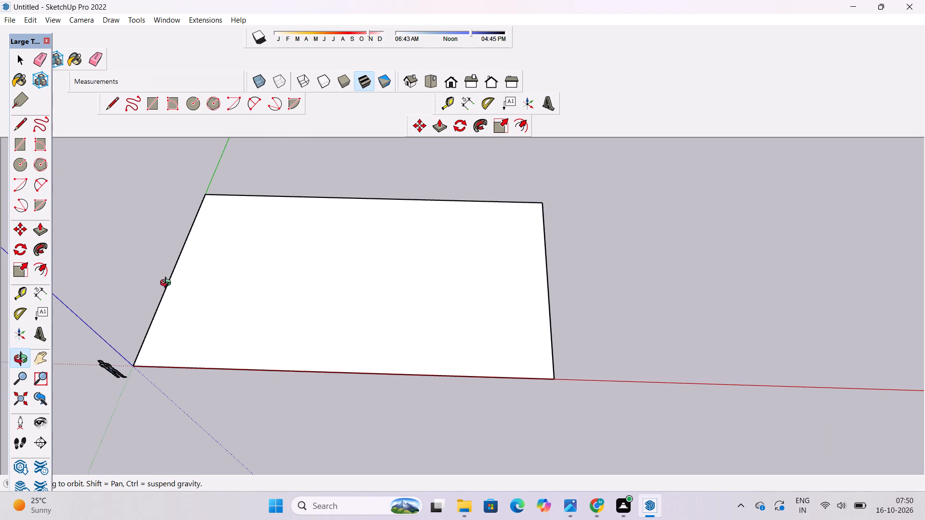
pyautogui.keyDown('shift'); pyautogui.moveTo(173, 286); pyautogui.dragTo(185, 299); pyautogui.keyUp('shift')
pyautogui.moveTo(200, 299); pyautogui.dragTo(205, 299)
pyautogui.moveTo(212, 303); pyautogui.dragTo(212, 284)
pyautogui.moveTo(212, 283); pyautogui.dragTo(212, 300)
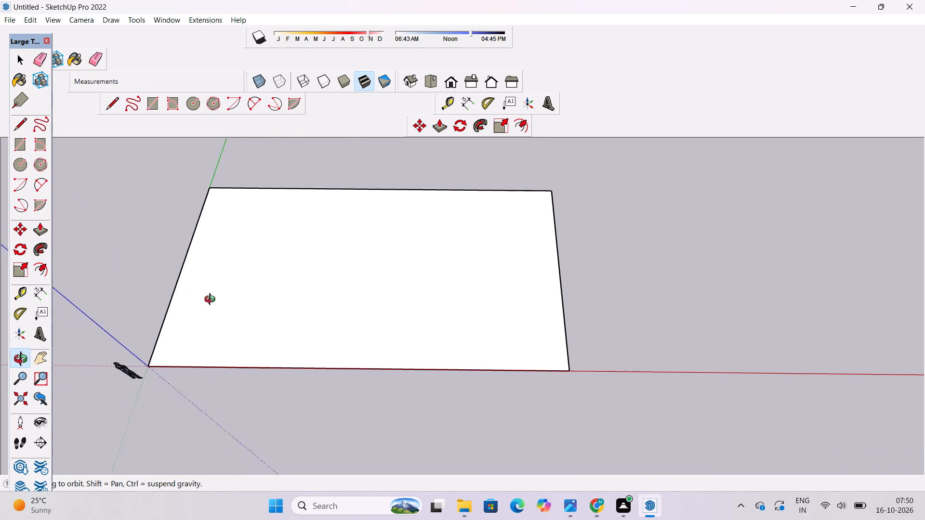
pyautogui.moveTo(212, 300); pyautogui.dragTo(212, 301)
pyautogui.scroll(-5, 211, 303)
pyautogui.keyDown('shift'); pyautogui.moveTo(277, 308); pyautogui.dragTo(92, 330); pyautogui.keyUp('shift')
pyautogui.click(89, 330)
pyautogui.keyDown('shift'); pyautogui.moveTo(89, 330); pyautogui.dragTo(141, 325); pyautogui.keyUp('shift')
pyautogui.keyDown('shift'); pyautogui.moveTo(568, 328); pyautogui.dragTo(486, 329); pyautogui.keyUp('shift')
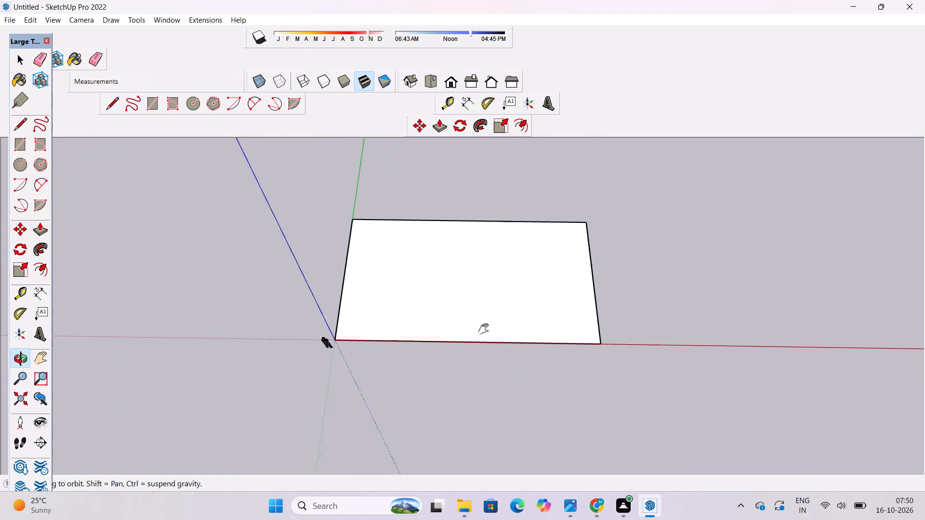
pyautogui.keyDown('shift'); pyautogui.moveTo(486, 329); pyautogui.dragTo(453, 334); pyautogui.keyUp('shift')
# Copy the whole base face with its edges from the origin corner along the red axis, well clear of the original.
pyautogui.press('space')
pyautogui.tripleClick(426, 330)
pyautogui.click(425, 329)
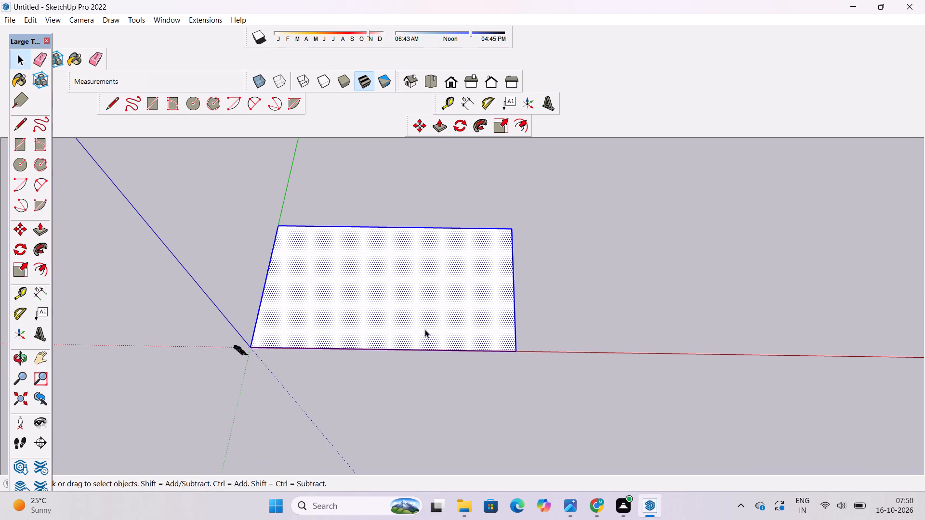
pyautogui.press('m')
pyautogui.click(251, 346)
pyautogui.scroll(-5, 251, 346)
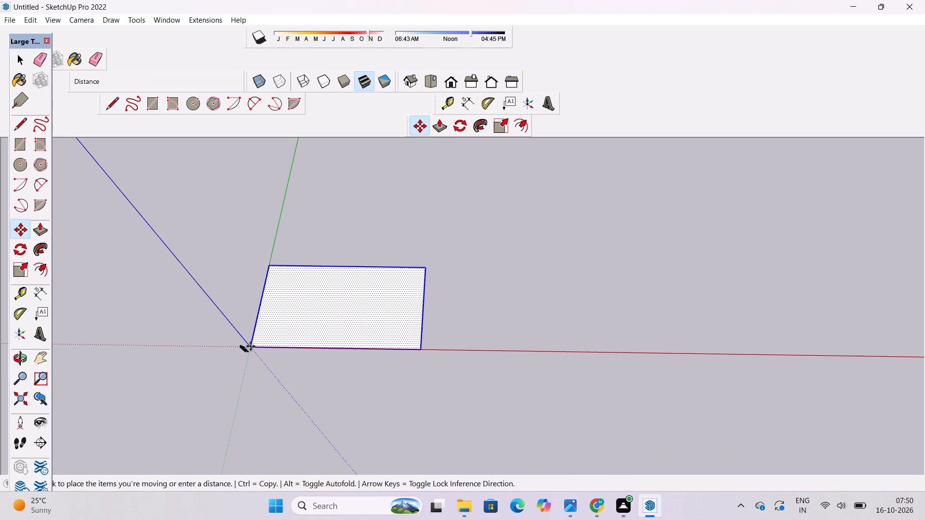
pyautogui.scroll(-5, 251, 346)
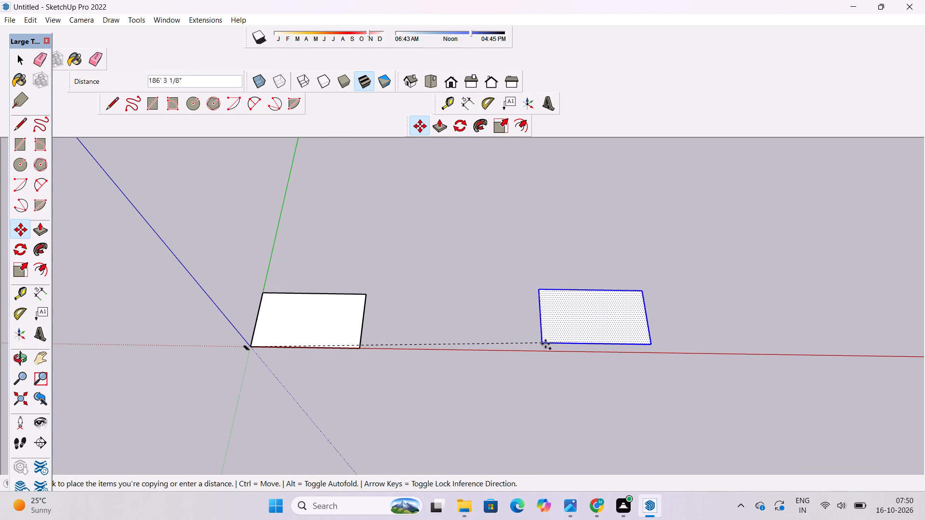
pyautogui.click(572, 347)
pyautogui.press('space')
pyautogui.click(525, 328)
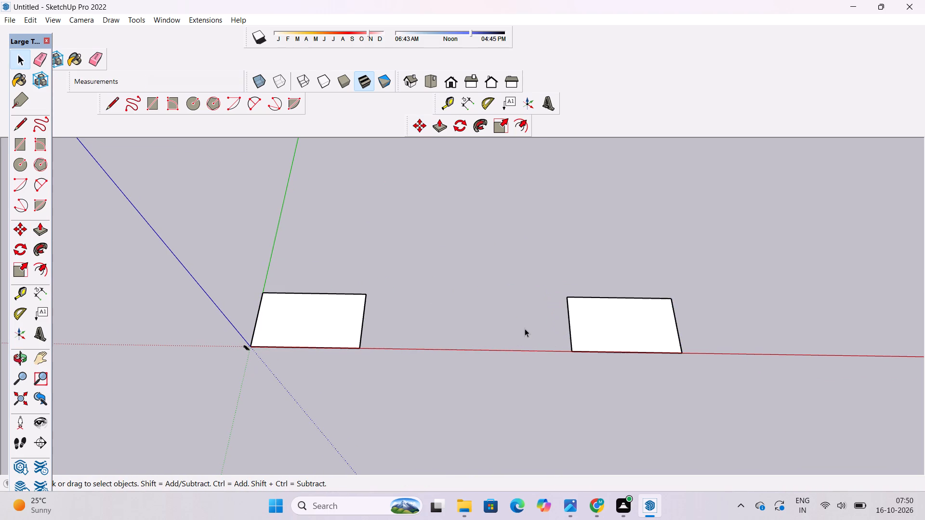
# Examine the original base face at the origin and the gap to its copy from several angles and distances.
pyautogui.press('o')
pyautogui.keyDown('shift'); pyautogui.moveTo(233, 375); pyautogui.dragTo(482, 304); pyautogui.keyUp('shift')
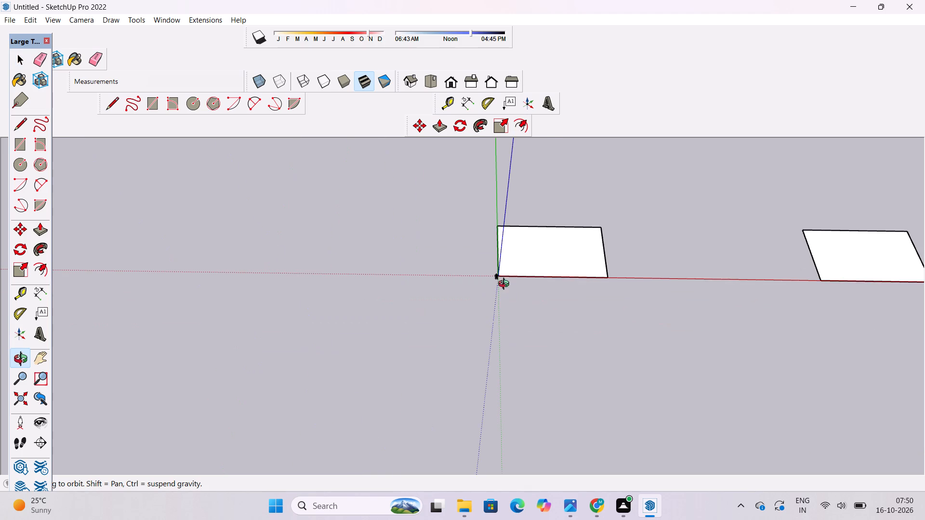
pyautogui.keyDown('shift'); pyautogui.moveTo(546, 269); pyautogui.dragTo(336, 335); pyautogui.keyUp('shift')
pyautogui.moveTo(336, 335); pyautogui.dragTo(346, 377)
pyautogui.scroll(10, 330, 344)
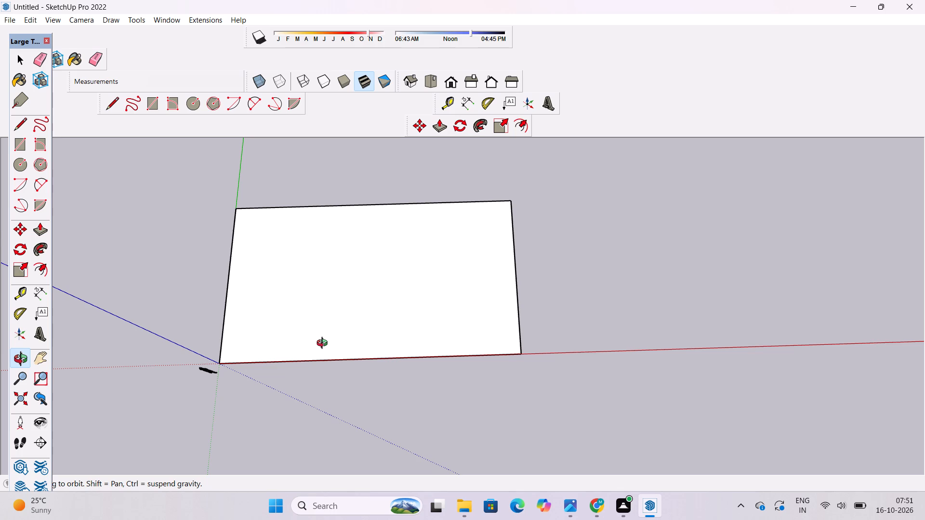
pyautogui.scroll(-3, 324, 344)
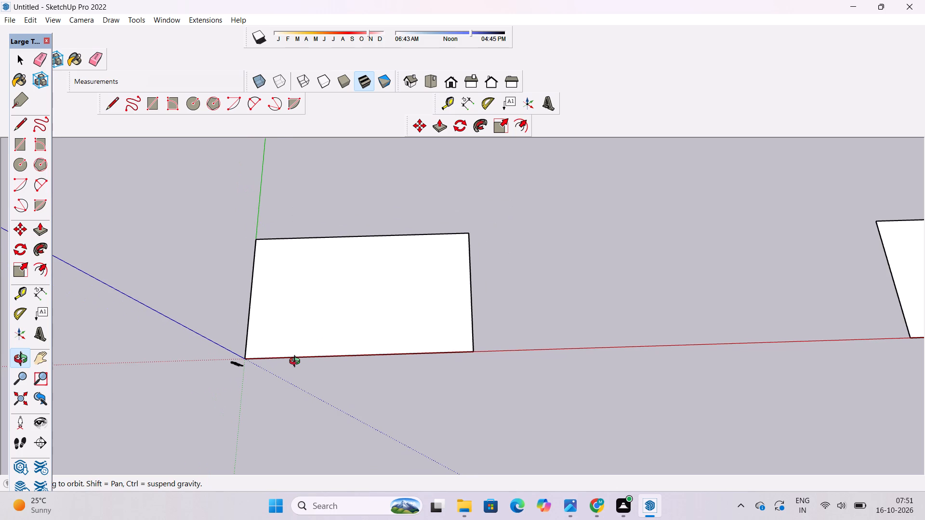
pyautogui.scroll(1, 297, 363)
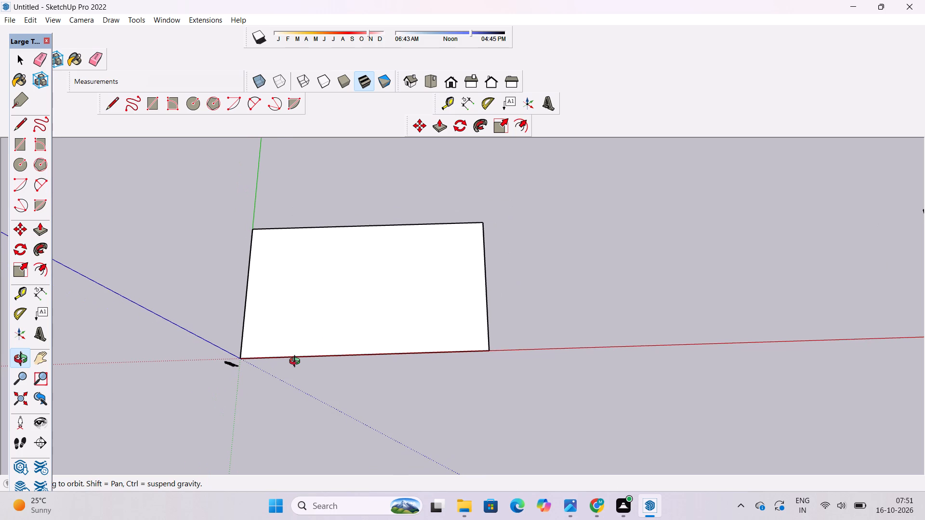
pyautogui.scroll(1, 297, 363)
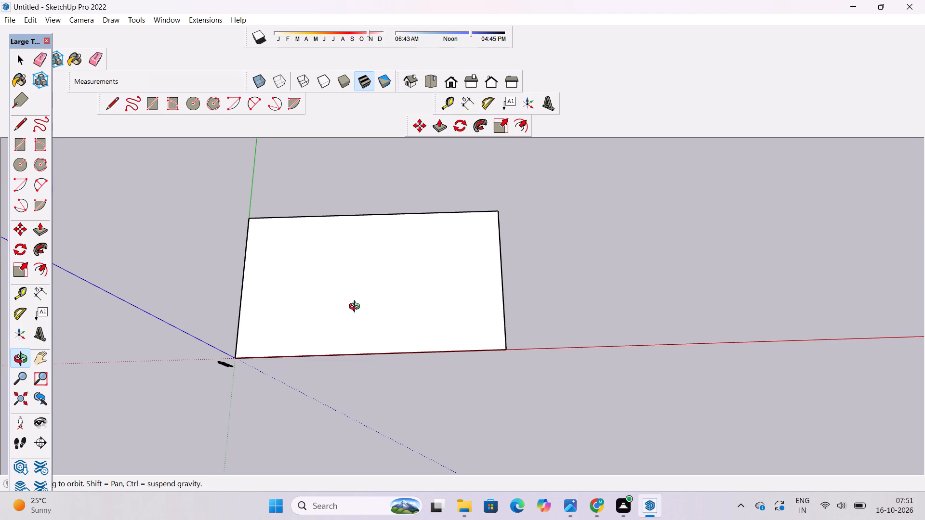
pyautogui.keyDown('shift'); pyautogui.moveTo(357, 308); pyautogui.dragTo(352, 324); pyautogui.keyUp('shift')
pyautogui.scroll(4, 350, 351)
pyautogui.moveTo(346, 375); pyautogui.dragTo(331, 322)
pyautogui.moveTo(340, 359); pyautogui.dragTo(330, 332)
pyautogui.click(330, 332)
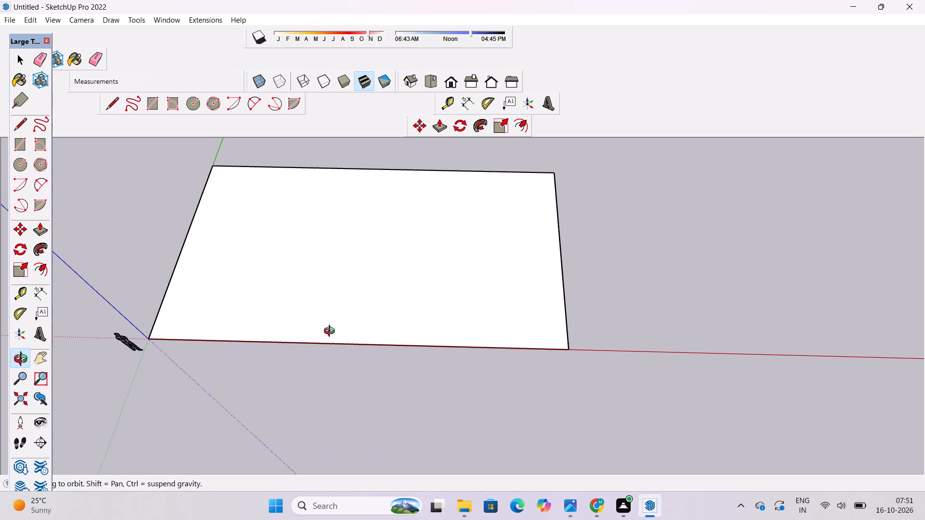
pyautogui.moveTo(305, 343); pyautogui.dragTo(326, 363)
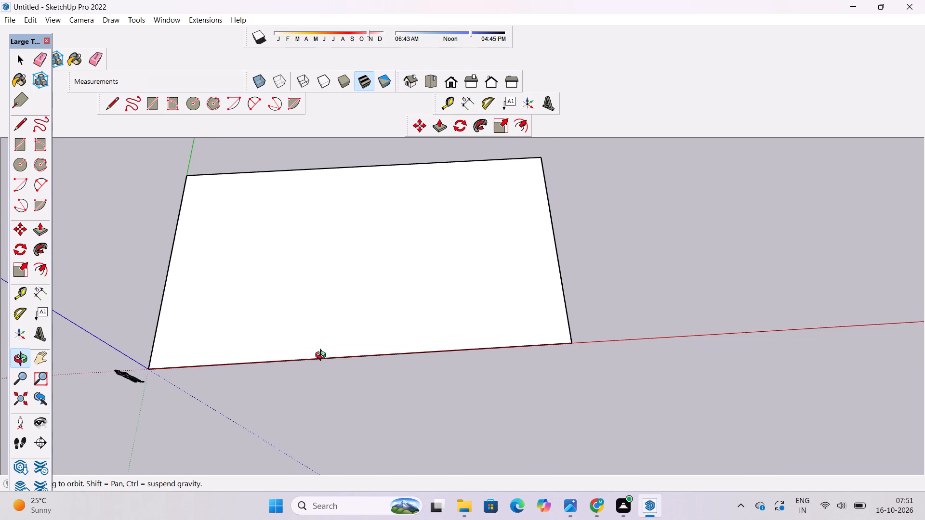
pyautogui.scroll(-4, 323, 355)
pyautogui.keyDown('shift'); pyautogui.moveTo(360, 315); pyautogui.dragTo(340, 332); pyautogui.keyUp('shift')
pyautogui.keyDown('shift'); pyautogui.scroll(5, 340, 332); pyautogui.keyUp('shift')
pyautogui.keyDown('shift'); pyautogui.moveTo(340, 332); pyautogui.dragTo(334, 322); pyautogui.keyUp('shift')
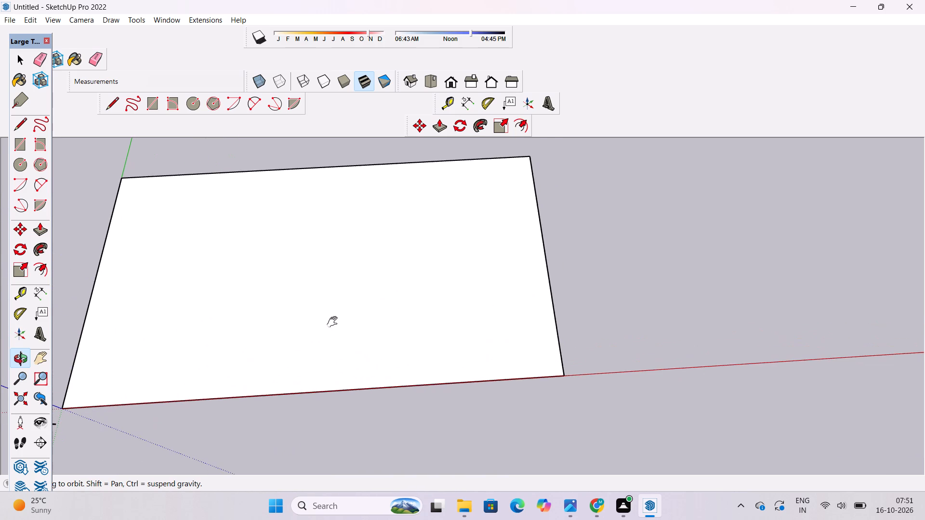
pyautogui.keyDown('shift'); pyautogui.click(334, 322); pyautogui.keyUp('shift')
pyautogui.moveTo(334, 342); pyautogui.dragTo(328, 319)
pyautogui.scroll(3, 328, 312)
pyautogui.keyDown('shift'); pyautogui.moveTo(328, 312); pyautogui.dragTo(337, 325); pyautogui.keyUp('shift')
pyautogui.keyDown('shift'); pyautogui.scroll(-4, 337, 325); pyautogui.keyUp('shift')
pyautogui.keyDown('shift'); pyautogui.moveTo(336, 326); pyautogui.dragTo(335, 320); pyautogui.keyUp('shift')
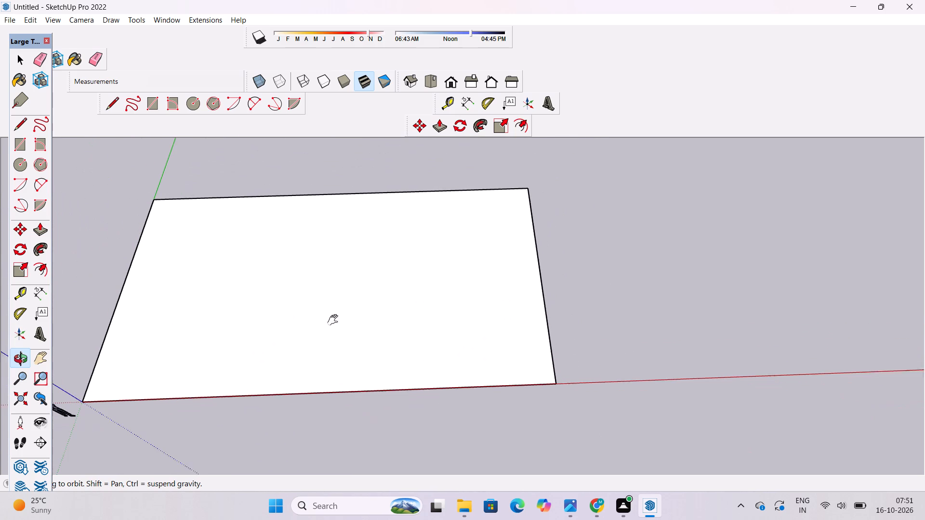
pyautogui.keyDown('shift'); pyautogui.moveTo(335, 320); pyautogui.dragTo(335, 319); pyautogui.keyUp('shift')
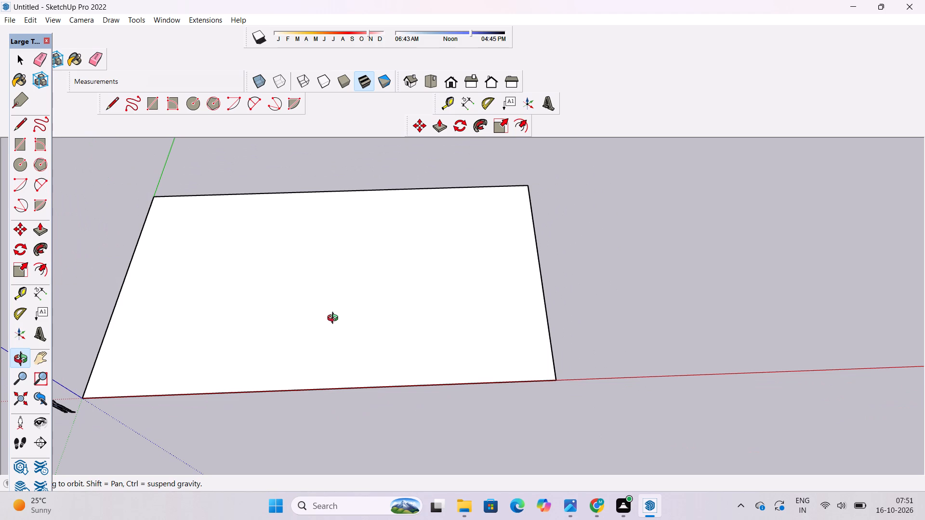
pyautogui.scroll(-1, 335, 319)
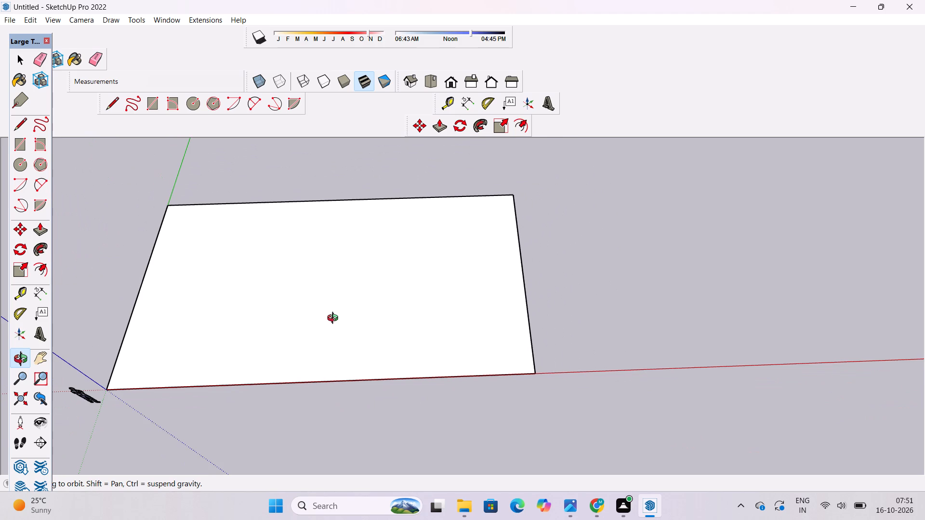
# Push/pull the original base face at the origin upward 1' to form a slab.
pyautogui.press('p')
pyautogui.click(344, 337)
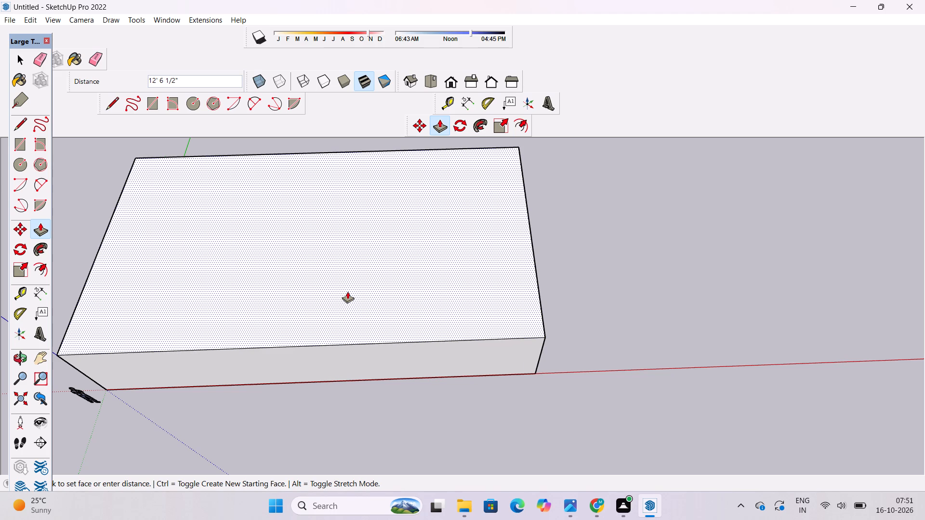
pyautogui.write("1'")
pyautogui.press('Return')
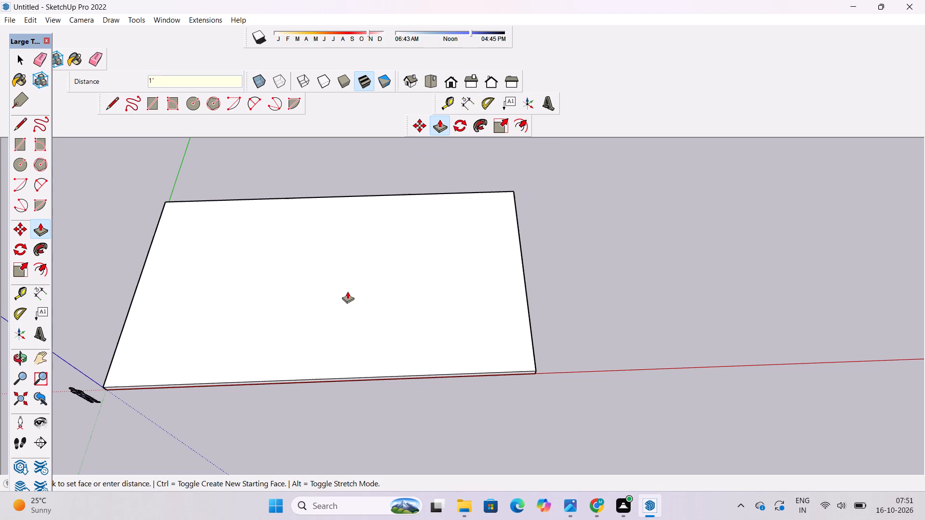
# Examine the extruded base slab and its front edge from several angles and distances.
pyautogui.press('o')
pyautogui.scroll(-6, 116, 341)
pyautogui.press('space')
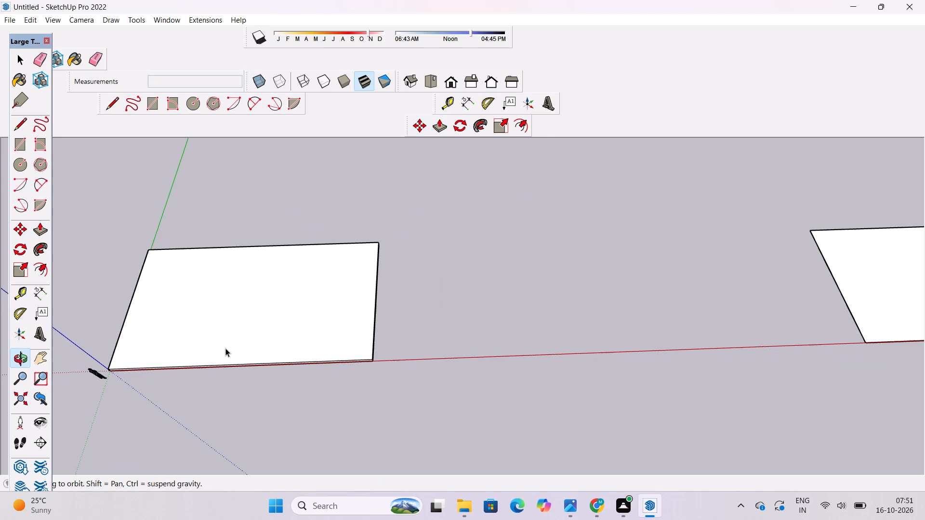
pyautogui.press('o')
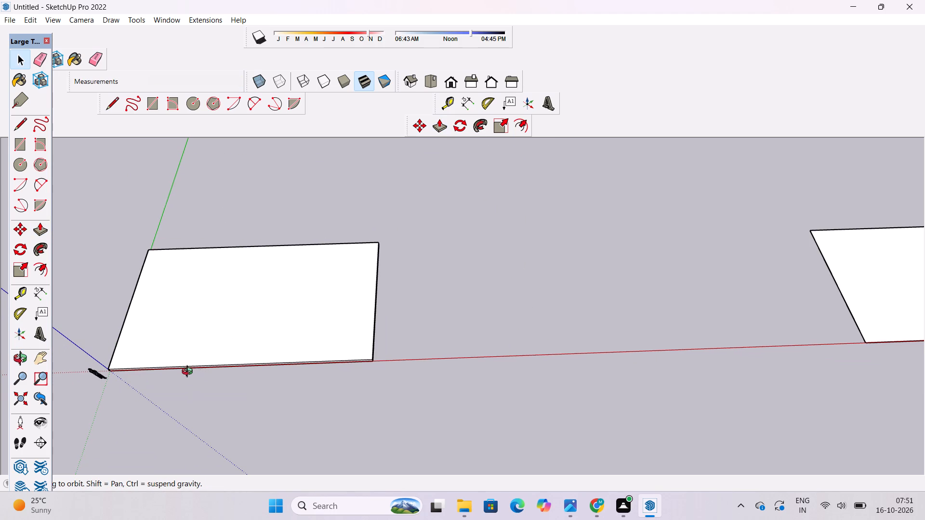
pyautogui.scroll(3, 189, 373)
pyautogui.keyDown('shift'); pyautogui.moveTo(189, 373); pyautogui.dragTo(194, 377); pyautogui.keyUp('shift')
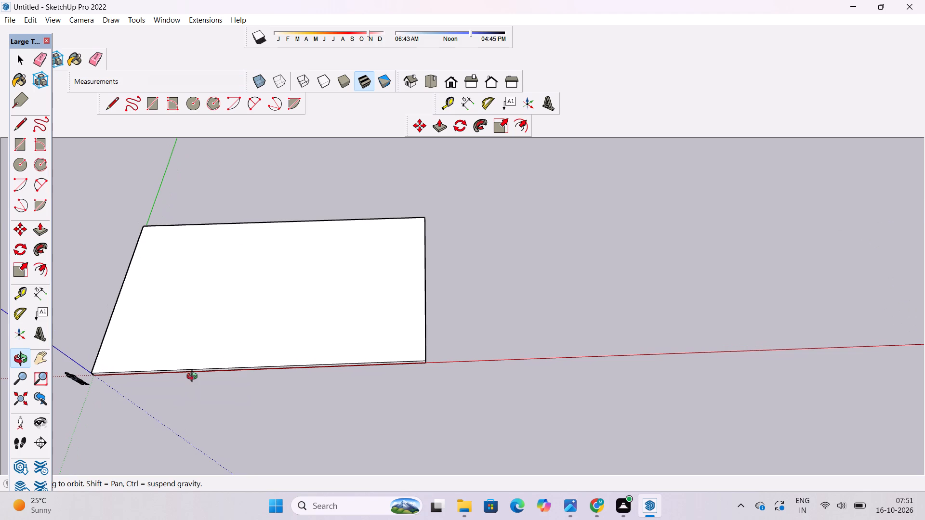
pyautogui.scroll(-2, 194, 377)
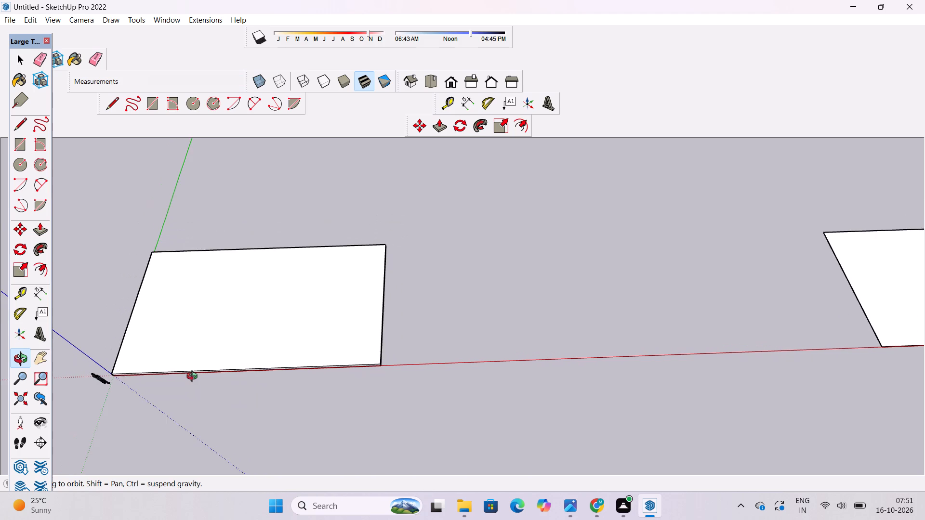
pyautogui.scroll(-2, 194, 377)
pyautogui.keyDown('shift'); pyautogui.moveTo(197, 377); pyautogui.dragTo(333, 394); pyautogui.keyUp('shift')
pyautogui.moveTo(386, 382); pyautogui.dragTo(401, 341)
pyautogui.keyDown('shift'); pyautogui.moveTo(400, 354); pyautogui.dragTo(403, 365); pyautogui.keyUp('shift')
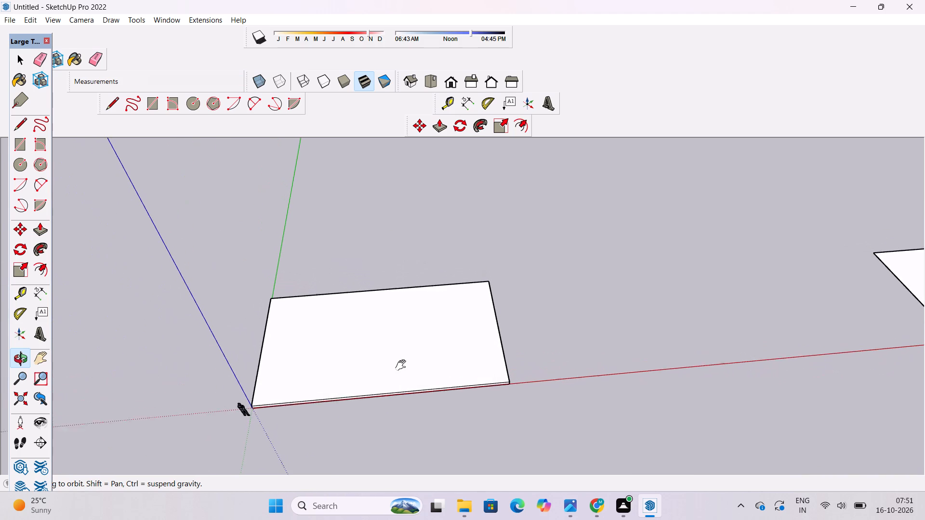
pyautogui.keyDown('shift'); pyautogui.moveTo(403, 365); pyautogui.dragTo(403, 366); pyautogui.keyUp('shift')
pyautogui.scroll(3, 395, 386)
pyautogui.scroll(-4, 384, 372)
pyautogui.moveTo(383, 352); pyautogui.dragTo(374, 381)
pyautogui.scroll(1, 371, 385)
pyautogui.scroll(-3, 366, 379)
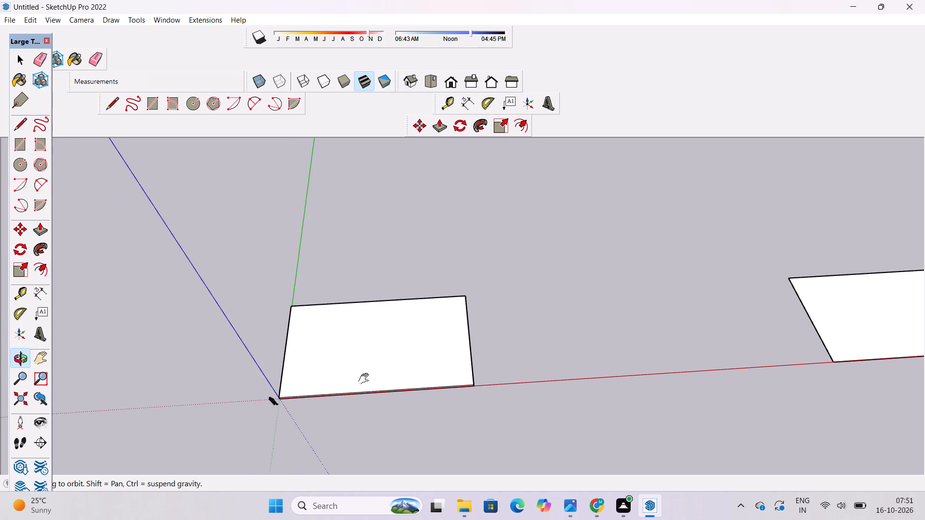
pyautogui.keyDown('shift'); pyautogui.moveTo(362, 366); pyautogui.dragTo(362, 371); pyautogui.keyUp('shift')
pyautogui.keyDown('shift'); pyautogui.moveTo(362, 371); pyautogui.dragTo(362, 377); pyautogui.keyUp('shift')
pyautogui.keyDown('shift'); pyautogui.scroll(3, 362, 379); pyautogui.keyUp('shift')
# Place a guide line 2' inward from the slab's long front edge beside the red axis.
pyautogui.press('t')
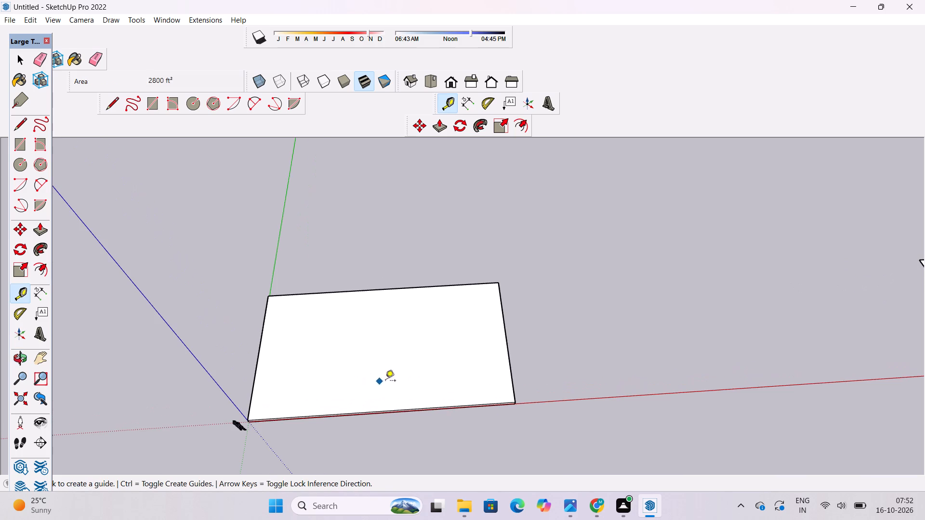
pyautogui.click(479, 405)
pyautogui.scroll(5, 478, 405)
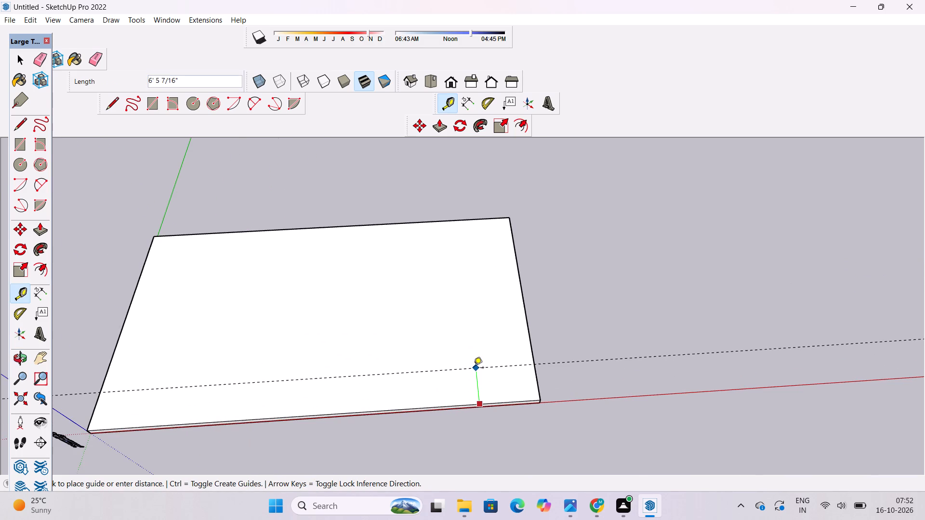
pyautogui.write("2'")
pyautogui.press('Return')
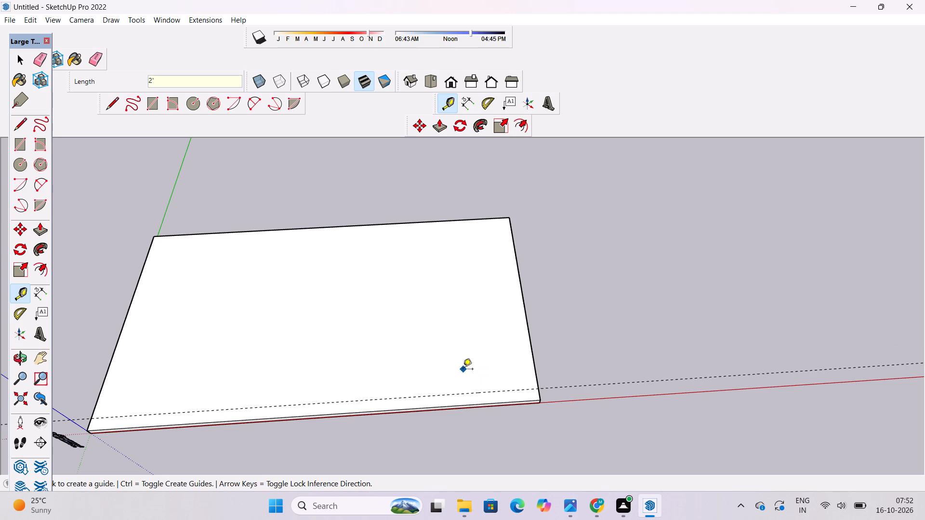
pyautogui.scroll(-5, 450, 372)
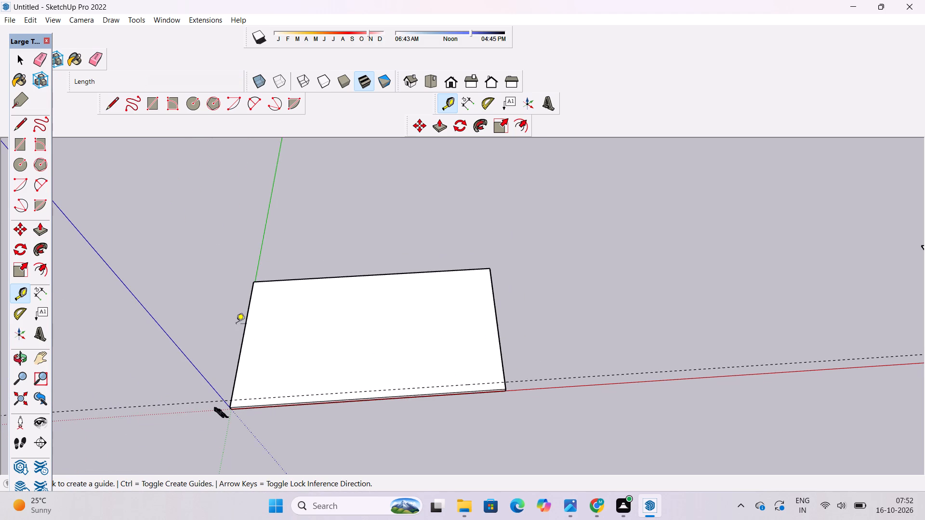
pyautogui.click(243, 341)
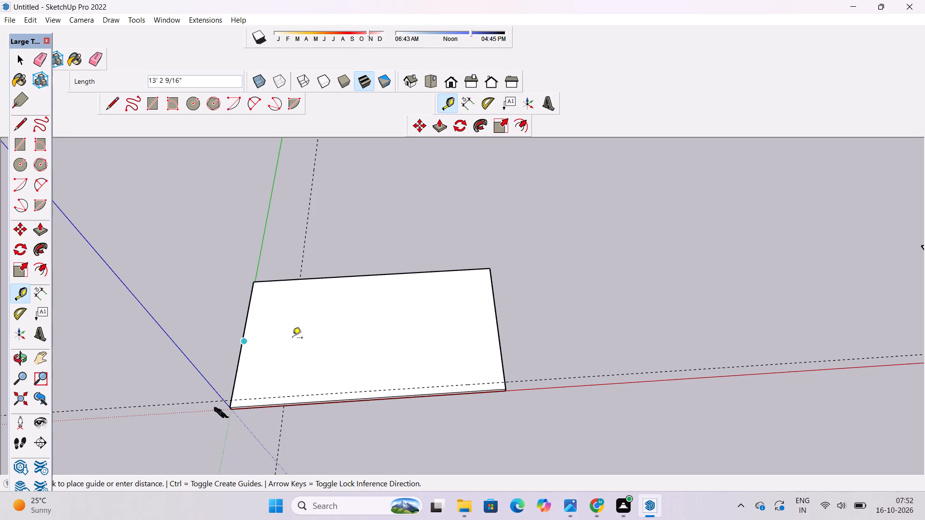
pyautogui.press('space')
# Place a guide line 2' inward from the slab's short edge beside the green axis.
pyautogui.write('t')
pyautogui.scroll(1, 292, 338)
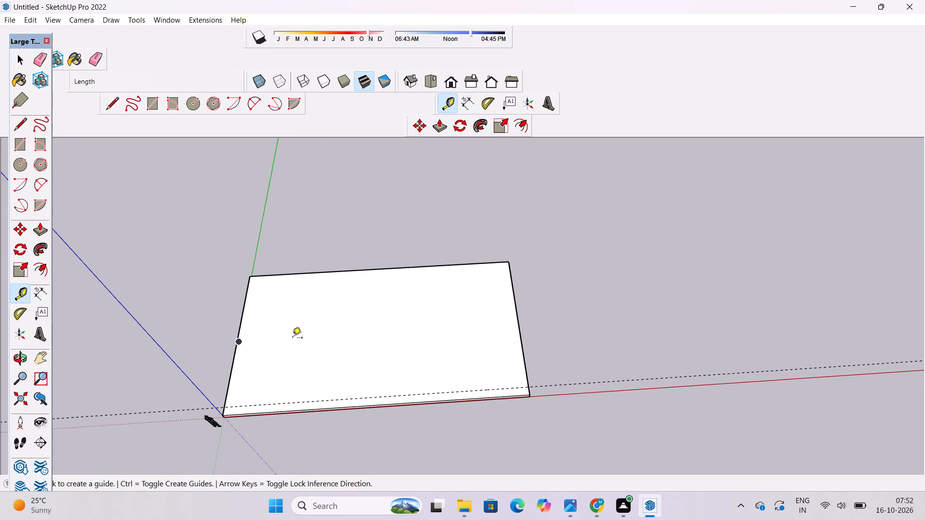
pyautogui.scroll(1, 292, 338)
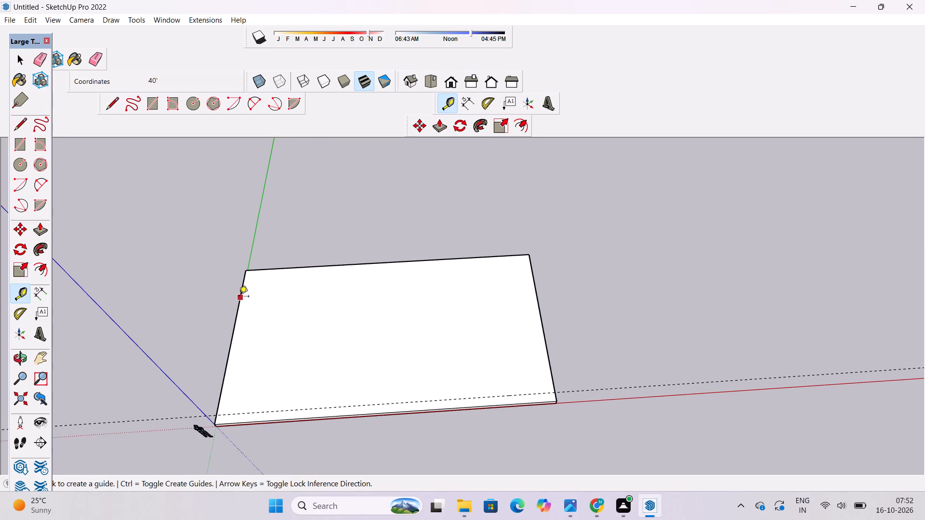
pyautogui.scroll(8, 242, 290)
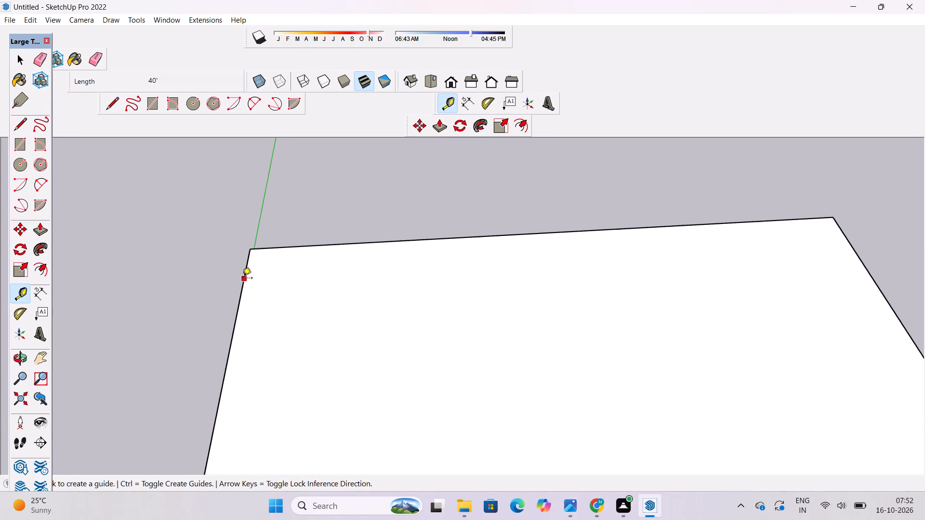
pyautogui.click(242, 279)
pyautogui.scroll(-8, 265, 274)
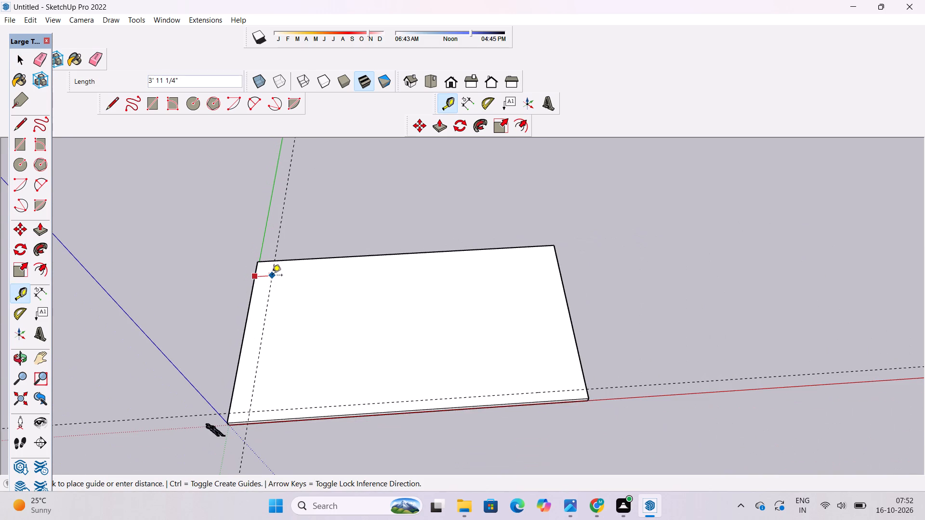
pyautogui.write("2'")
pyautogui.press('Return')
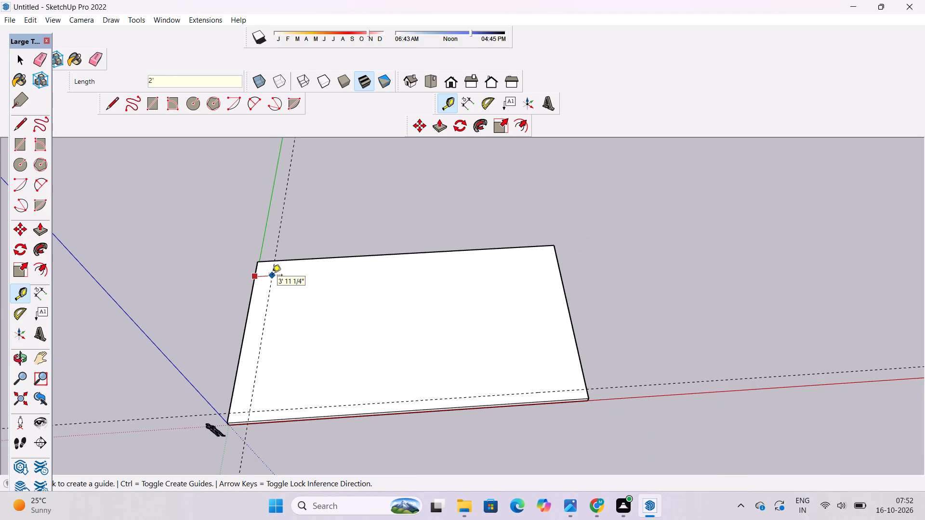
# Place a guide line 2' inward from the slab's long back edge, opposite the red axis.
pyautogui.scroll(-3, 272, 276)
pyautogui.scroll(2, 389, 247)
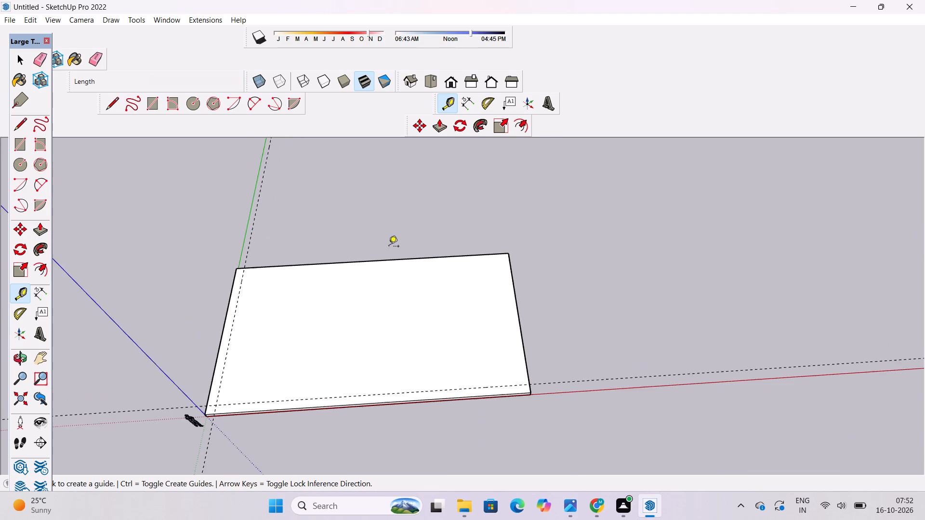
pyautogui.scroll(4, 389, 247)
pyautogui.click(403, 263)
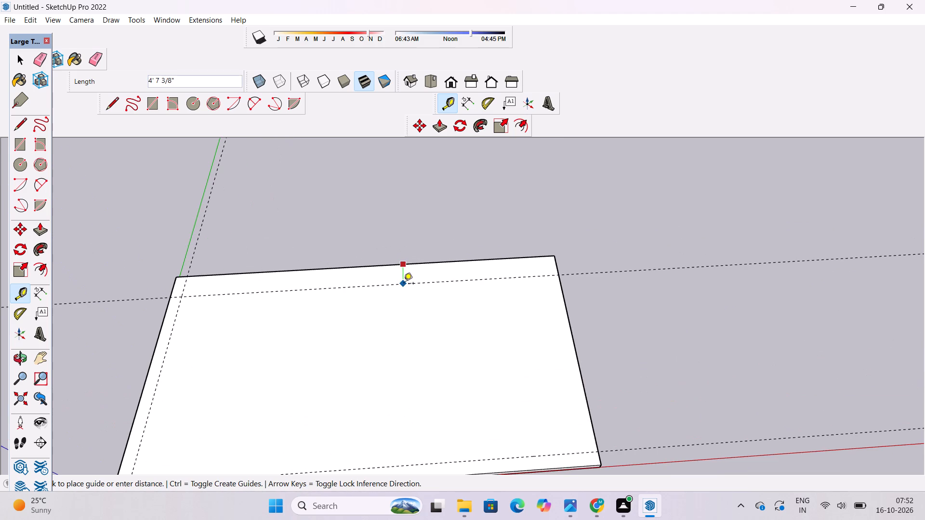
pyautogui.press('2')
pyautogui.press("'")
pyautogui.press("'")
pyautogui.press('Return')
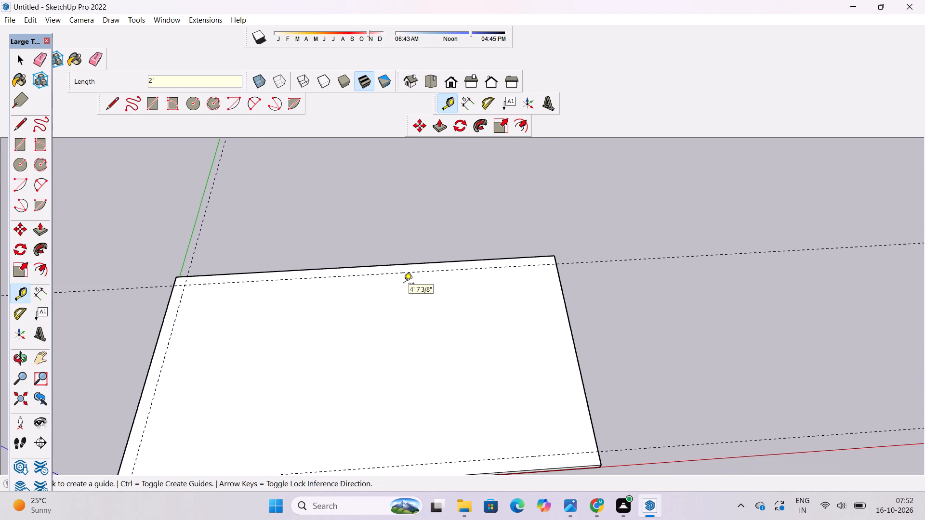
# Place a guide line 2' inward from the slab's short edge farthest from the origin.
pyautogui.scroll(-5, 403, 285)
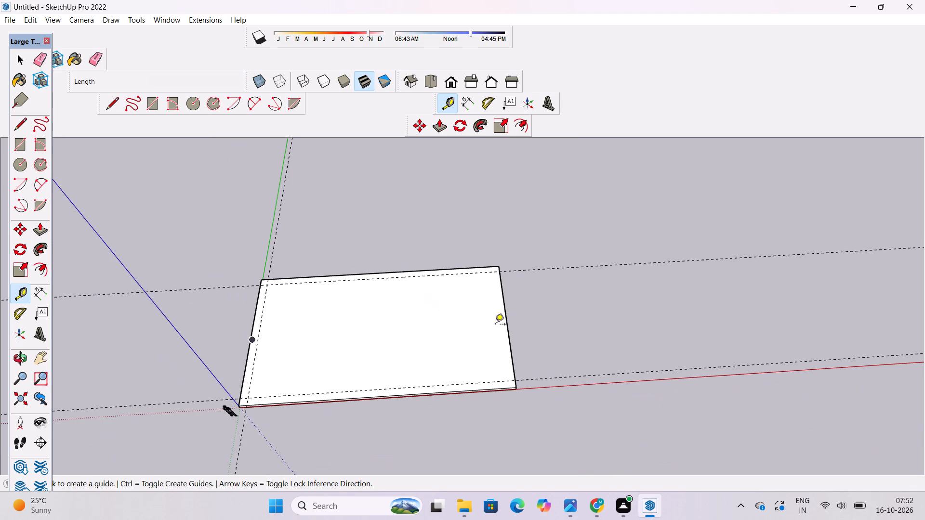
pyautogui.scroll(7, 508, 315)
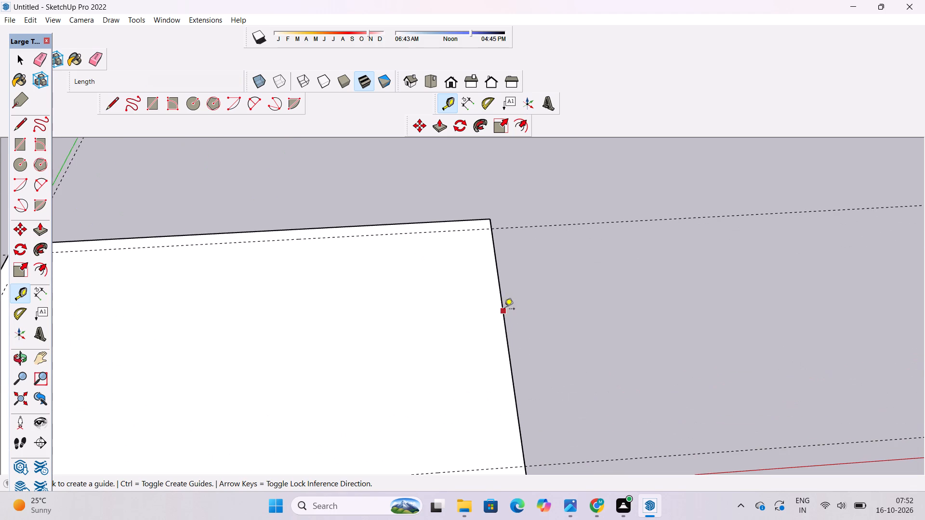
pyautogui.click(503, 306)
pyautogui.write("2'")
pyautogui.press('Return')
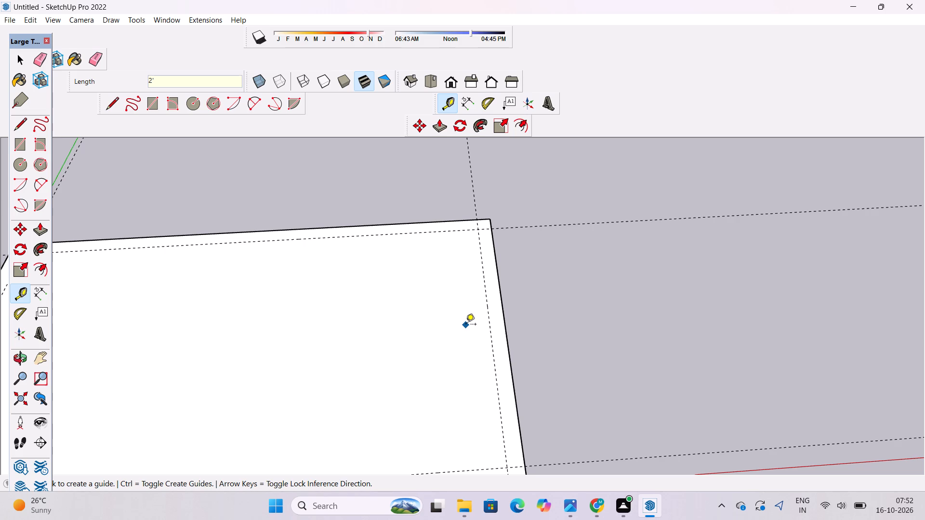
# Draw a rectangle on the slab's top face between opposite intersections of the four inset guide lines.
pyautogui.scroll(-4, 466, 325)
pyautogui.scroll(-4, 433, 276)
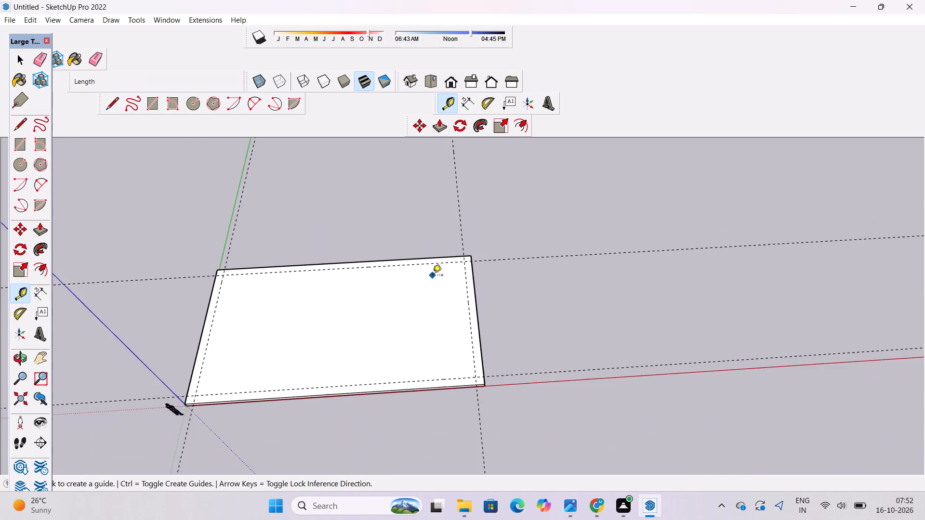
pyautogui.press('r')
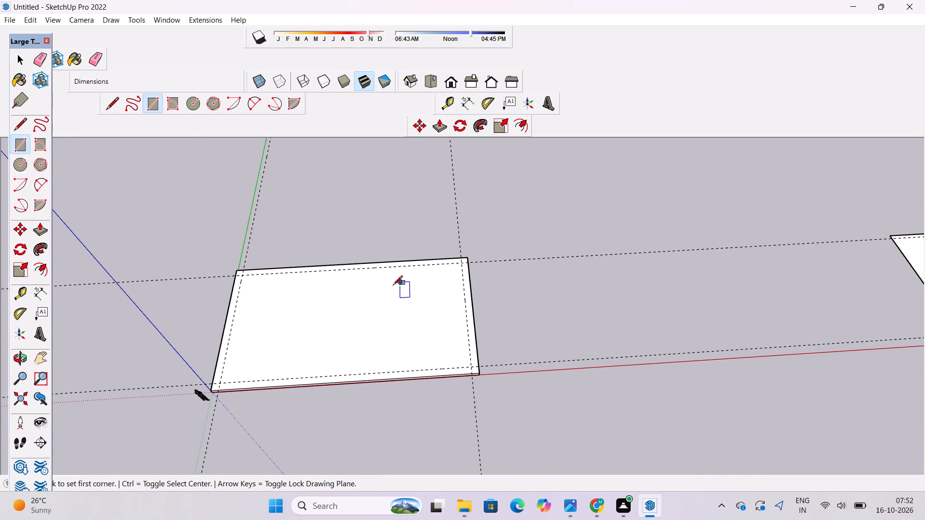
pyautogui.scroll(6, 276, 284)
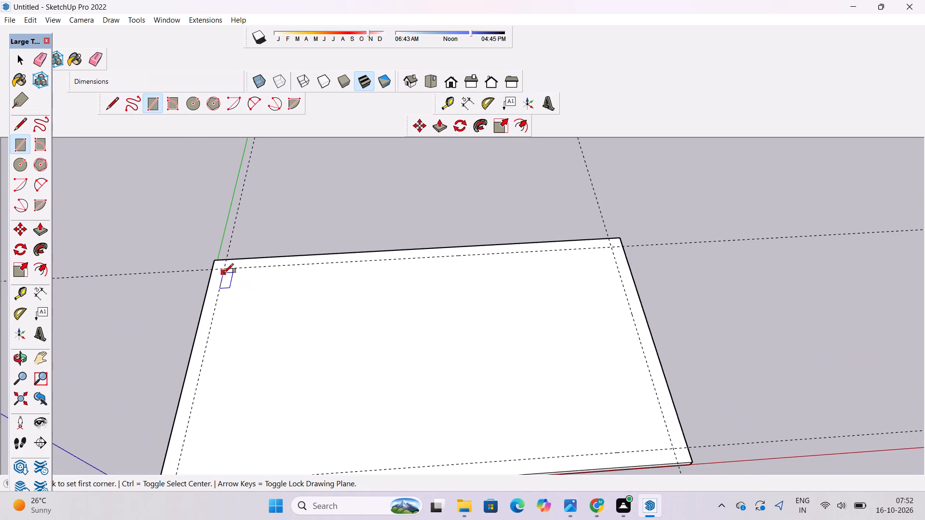
pyautogui.click(224, 267)
pyautogui.scroll(-11, 224, 267)
pyautogui.scroll(3, 312, 312)
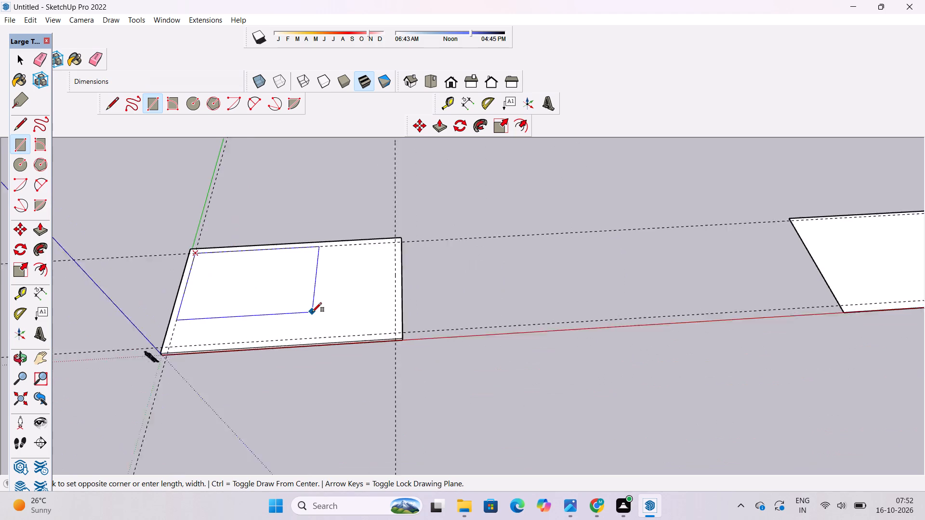
pyautogui.scroll(2, 312, 312)
pyautogui.click(412, 336)
pyautogui.scroll(-2, 282, 302)
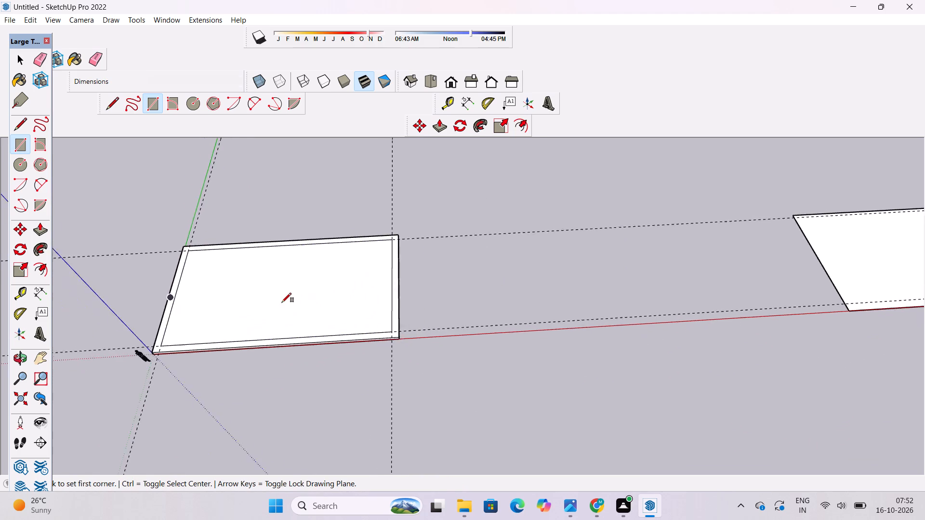
# Erase the four guide lines around the inset rectangle.
pyautogui.scroll(-2, 282, 302)
pyautogui.scroll(4, 282, 302)
pyautogui.press('e')
pyautogui.moveTo(440, 334); pyautogui.dragTo(443, 347)
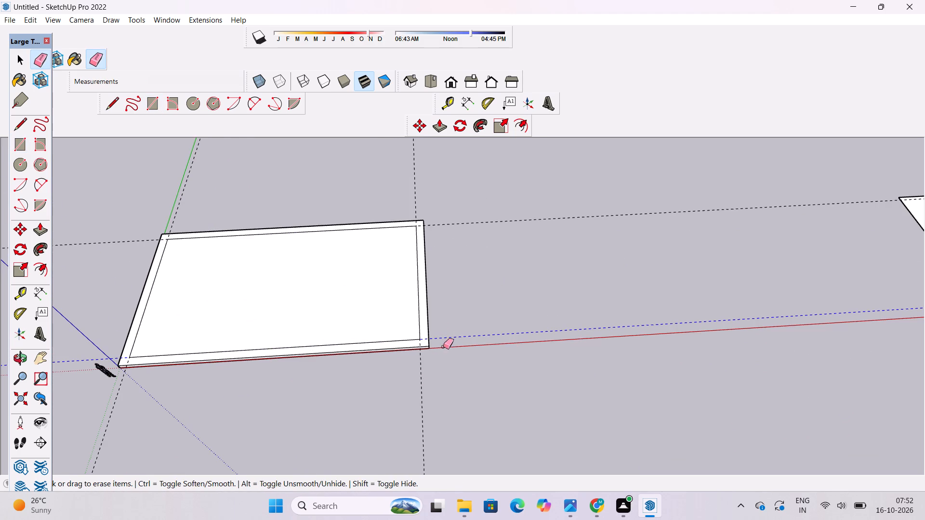
pyautogui.moveTo(443, 347); pyautogui.dragTo(418, 377)
pyautogui.moveTo(419, 201); pyautogui.dragTo(434, 219)
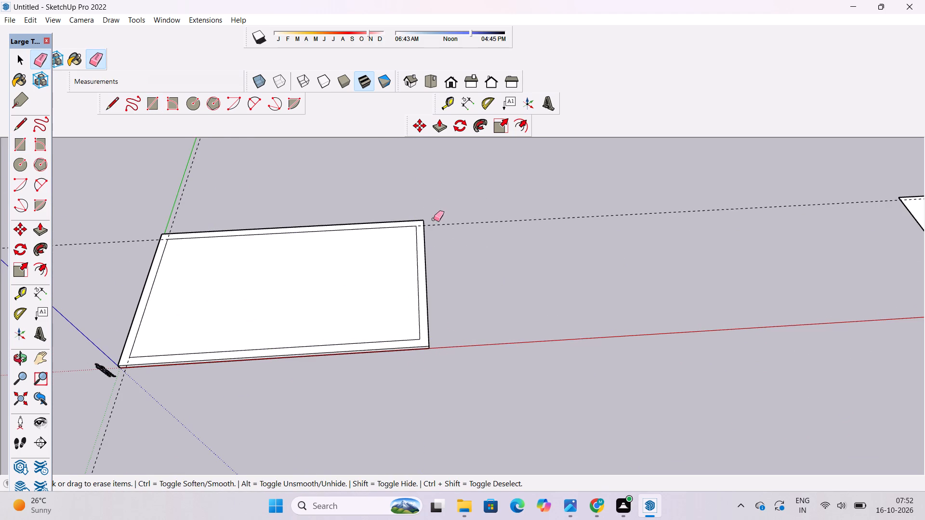
pyautogui.moveTo(434, 219); pyautogui.dragTo(439, 227)
pyautogui.moveTo(162, 186); pyautogui.dragTo(175, 200)
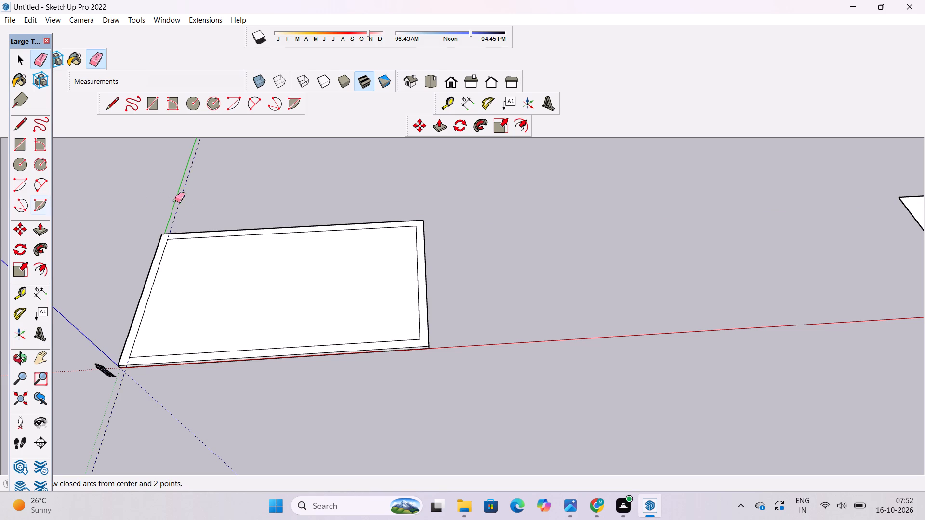
pyautogui.moveTo(175, 200); pyautogui.dragTo(182, 211)
# Draw a 2' line along the green direction from the inset rectangle's corner nearest the origin to the slab's front edge.
pyautogui.press('space')
pyautogui.write('o')
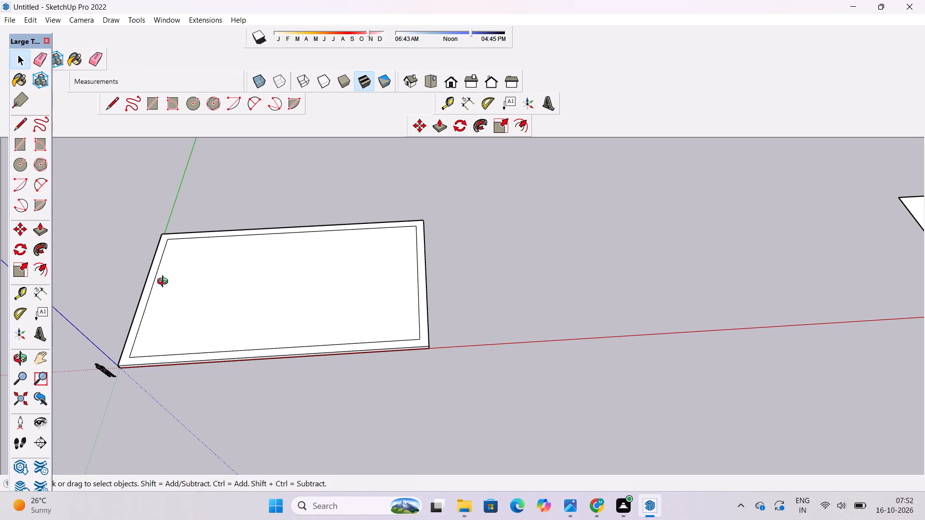
pyautogui.keyDown('shift'); pyautogui.moveTo(162, 283); pyautogui.dragTo(344, 256); pyautogui.keyUp('shift')
pyautogui.keyDown('shift'); pyautogui.moveTo(344, 256); pyautogui.dragTo(191, 338); pyautogui.keyUp('shift')
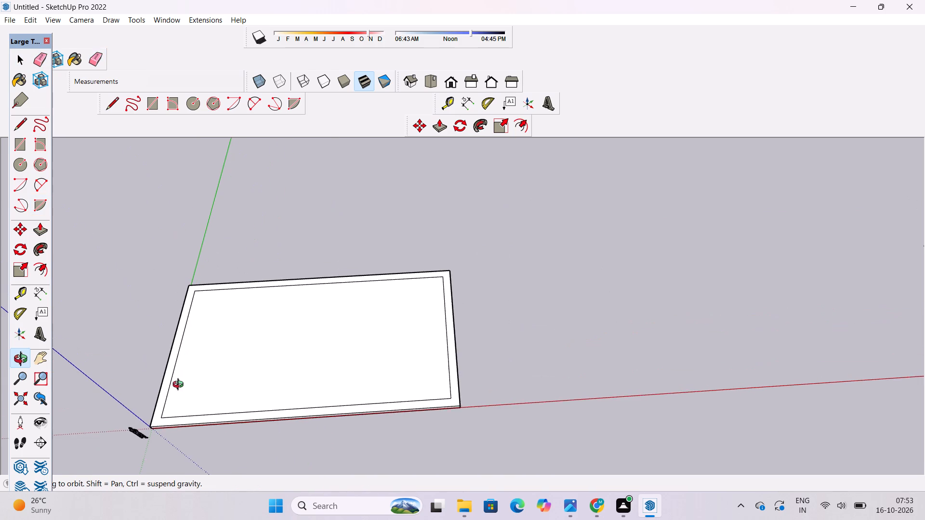
pyautogui.scroll(7, 180, 386)
pyautogui.keyDown('shift'); pyautogui.moveTo(159, 416); pyautogui.dragTo(150, 368); pyautogui.keyUp('shift')
pyautogui.keyDown('shift'); pyautogui.scroll(2, 155, 391); pyautogui.keyUp('shift')
pyautogui.keyDown('shift'); pyautogui.moveTo(155, 391); pyautogui.dragTo(152, 366); pyautogui.keyUp('shift')
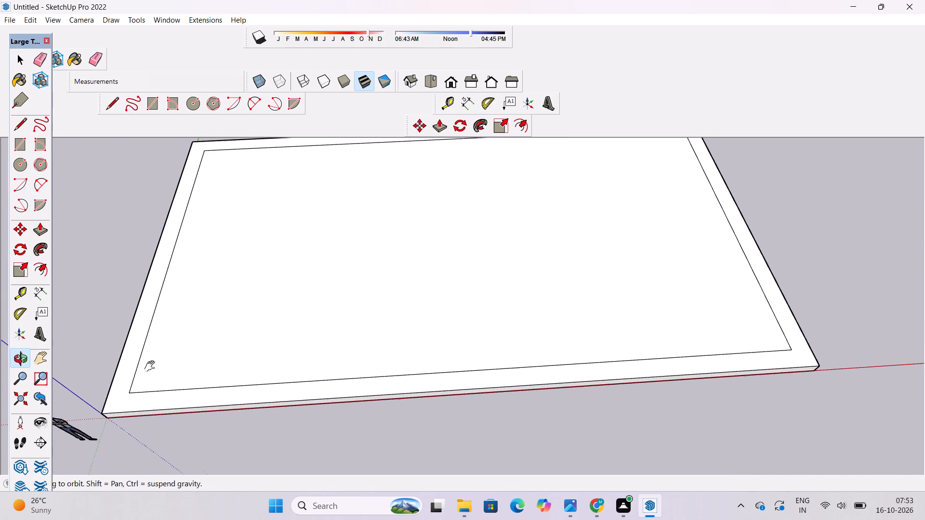
pyautogui.keyDown('shift'); pyautogui.moveTo(152, 366); pyautogui.dragTo(152, 360); pyautogui.keyUp('shift')
pyautogui.keyDown('shift'); pyautogui.scroll(4, 144, 375); pyautogui.keyUp('shift')
pyautogui.keyDown('shift'); pyautogui.click(142, 375); pyautogui.keyUp('shift')
pyautogui.press('l')
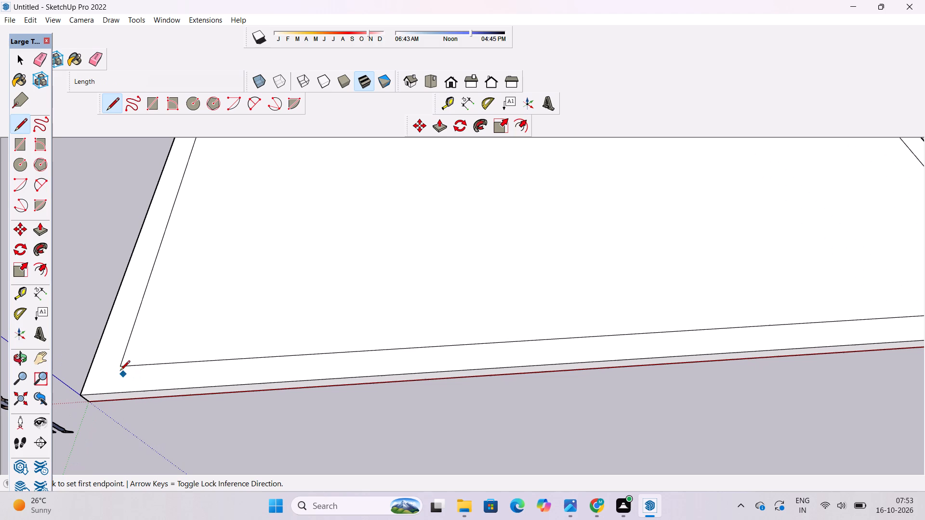
pyautogui.click(119, 366)
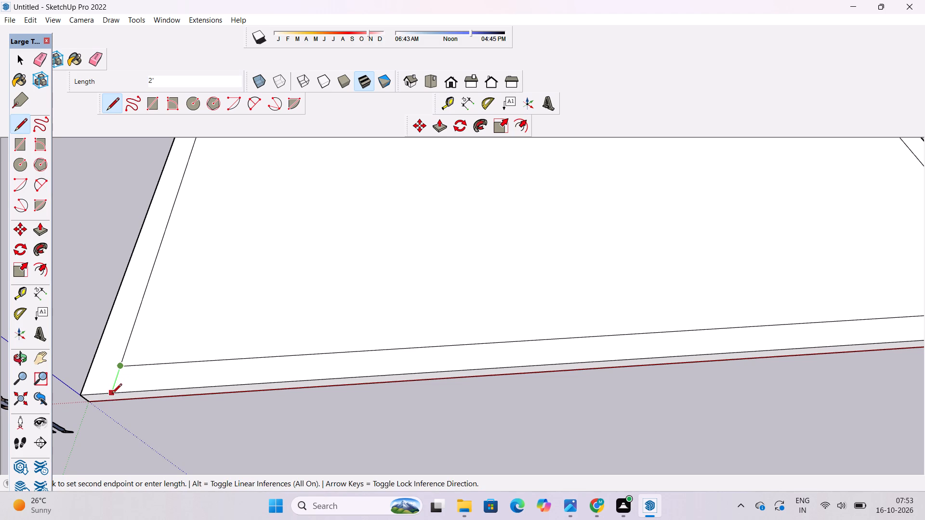
pyautogui.click(112, 395)
# Place a guide line across the slab 33' inward from the short edge farthest from the origin.
pyautogui.scroll(-8, 107, 400)
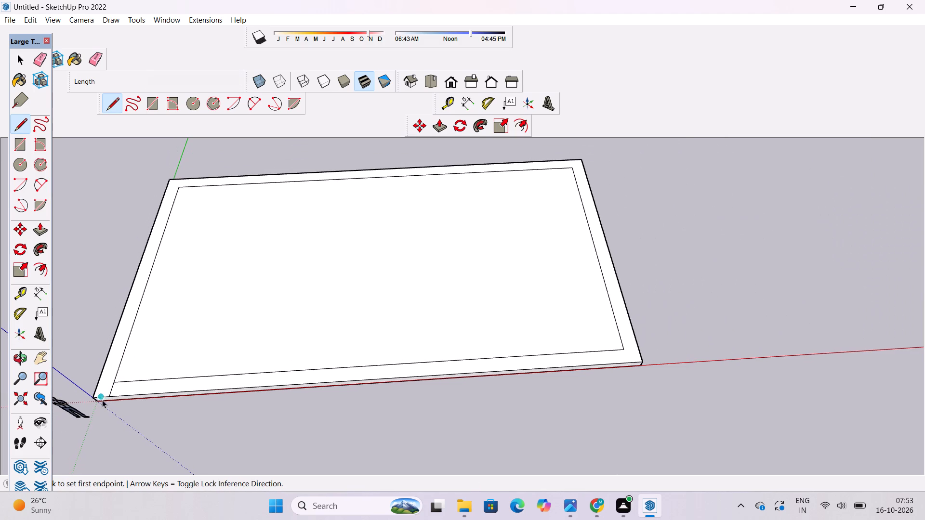
pyautogui.press('space')
pyautogui.write('t')
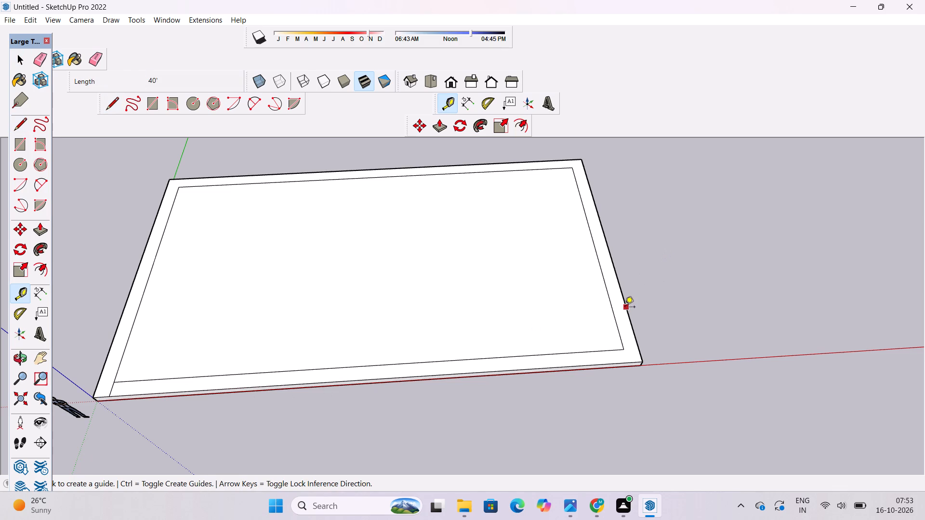
pyautogui.click(625, 308)
pyautogui.scroll(-7, 494, 332)
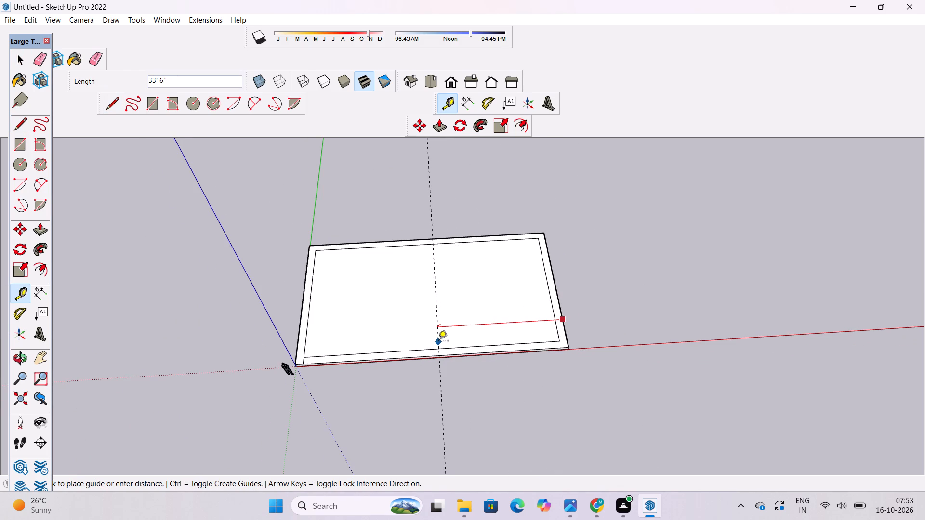
pyautogui.write("33'")
pyautogui.press('Return')
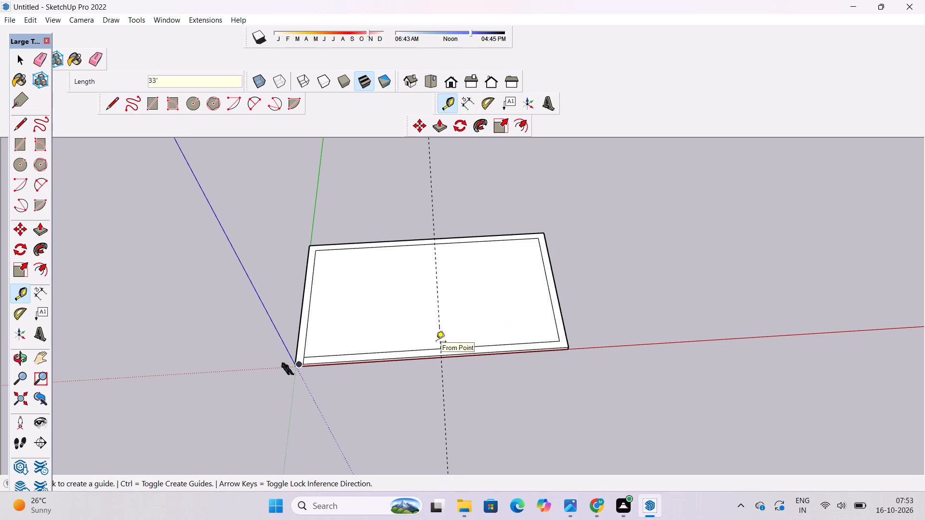
# Draw a 2' line along the guide across the front border, from the inset rectangle to the slab's front edge.
pyautogui.press('o')
pyautogui.click(436, 342)
pyautogui.scroll(10, 452, 353)
pyautogui.keyDown('shift'); pyautogui.click(451, 352); pyautogui.keyUp('shift')
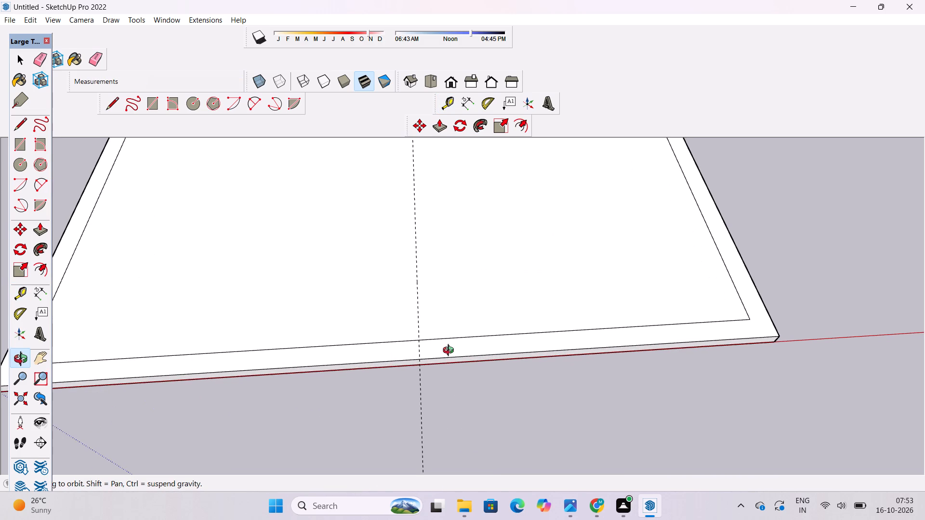
pyautogui.press('l')
pyautogui.click(416, 340)
pyautogui.click(421, 360)
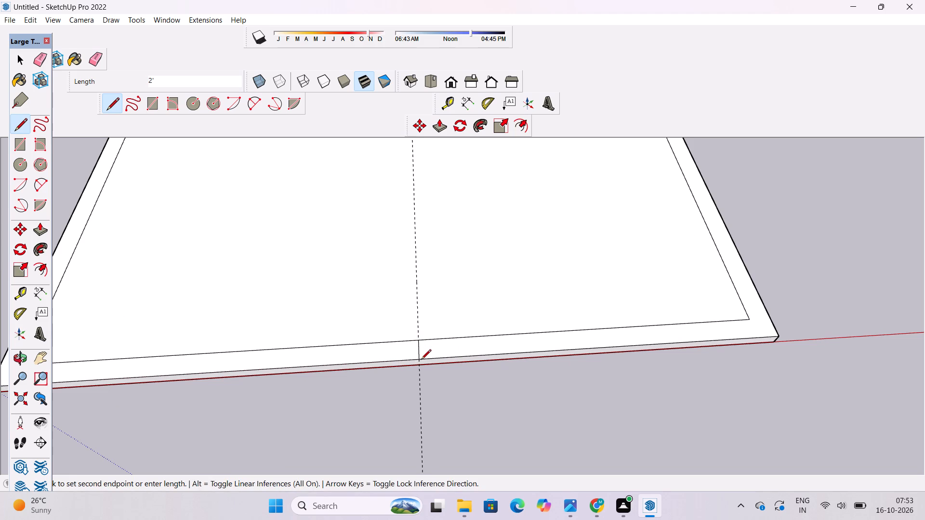
# Erase the guide line crossing the middle of the slab.
pyautogui.press('space')
pyautogui.press('e')
pyautogui.moveTo(436, 303); pyautogui.dragTo(418, 312)
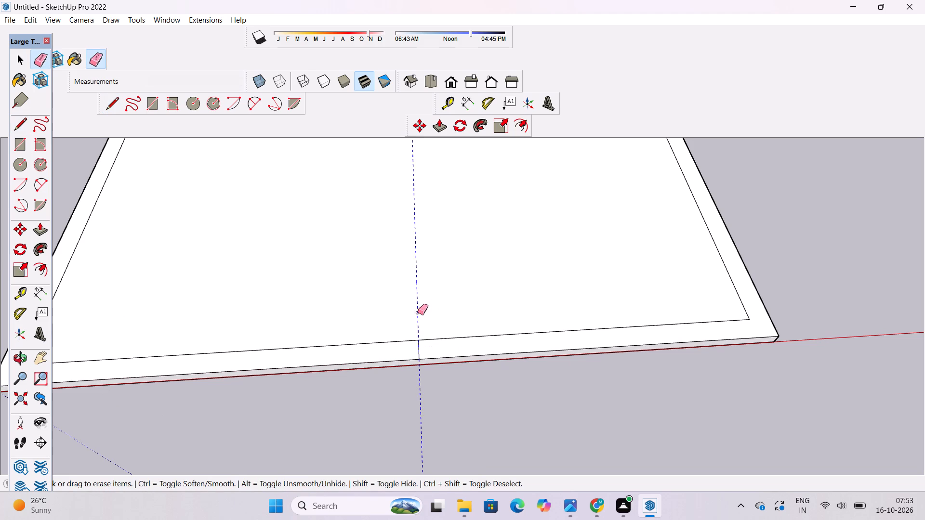
pyautogui.moveTo(418, 312); pyautogui.dragTo(411, 319)
# Examine the slab's inset outline and divided front border from several angles and distances.
pyautogui.press('o')
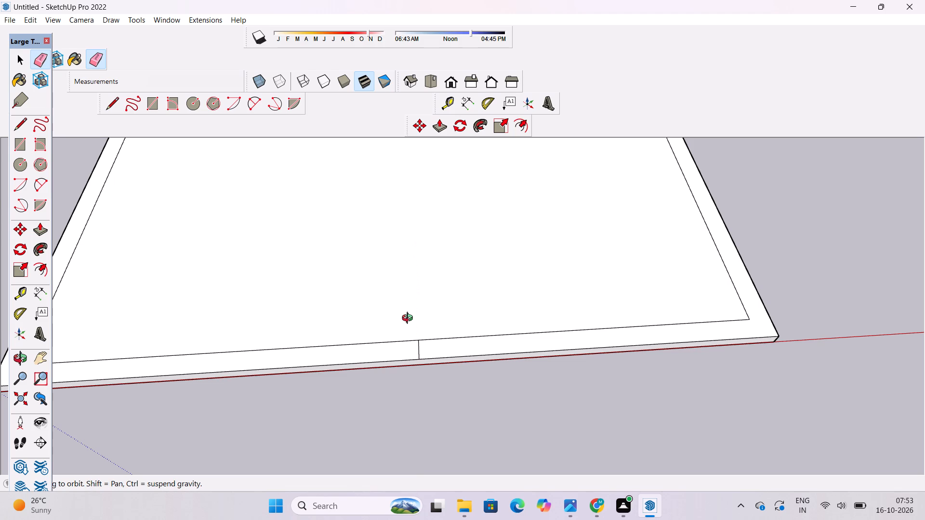
pyautogui.scroll(-9, 410, 319)
pyautogui.moveTo(433, 366); pyautogui.dragTo(433, 320)
pyautogui.scroll(3, 443, 301)
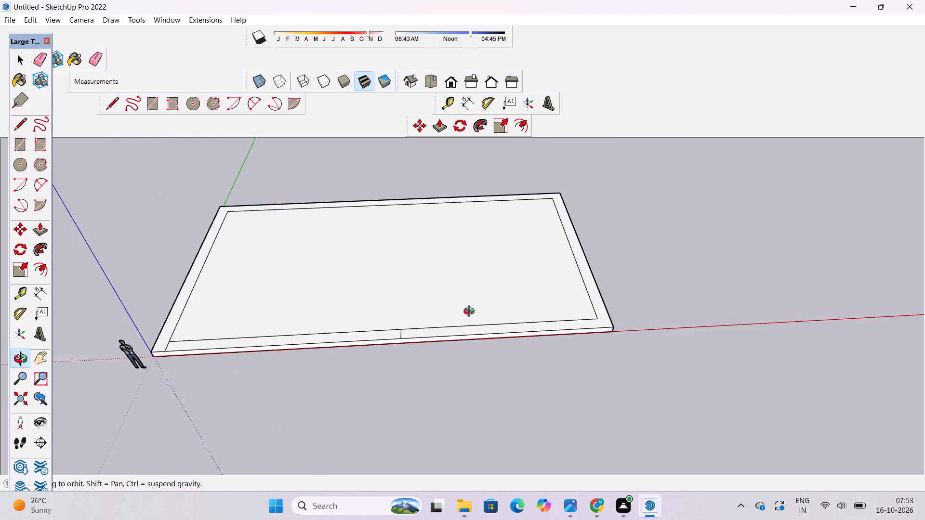
pyautogui.moveTo(620, 330); pyautogui.dragTo(607, 330)
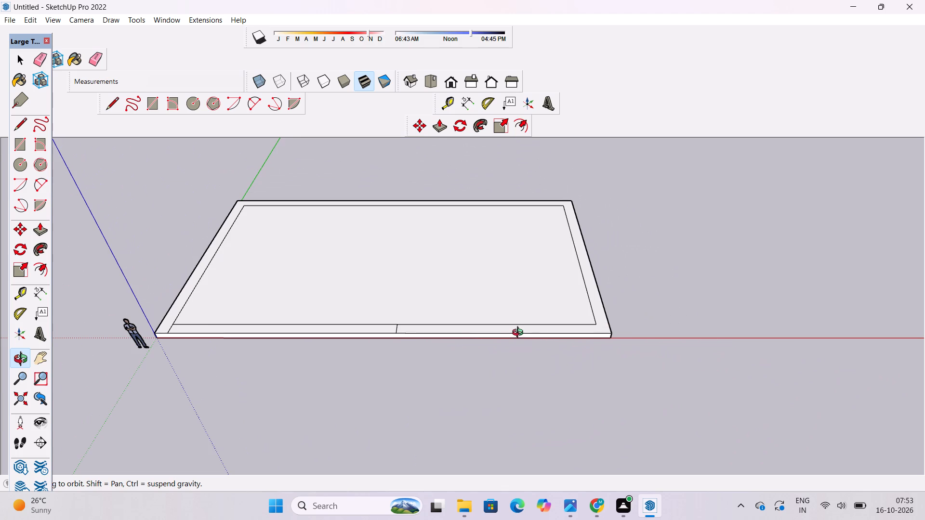
pyautogui.scroll(-6, 474, 338)
pyautogui.keyDown('shift'); pyautogui.moveTo(474, 338); pyautogui.dragTo(474, 363); pyautogui.keyUp('shift')
pyautogui.moveTo(458, 369); pyautogui.dragTo(478, 333)
pyautogui.moveTo(373, 414); pyautogui.dragTo(503, 405)
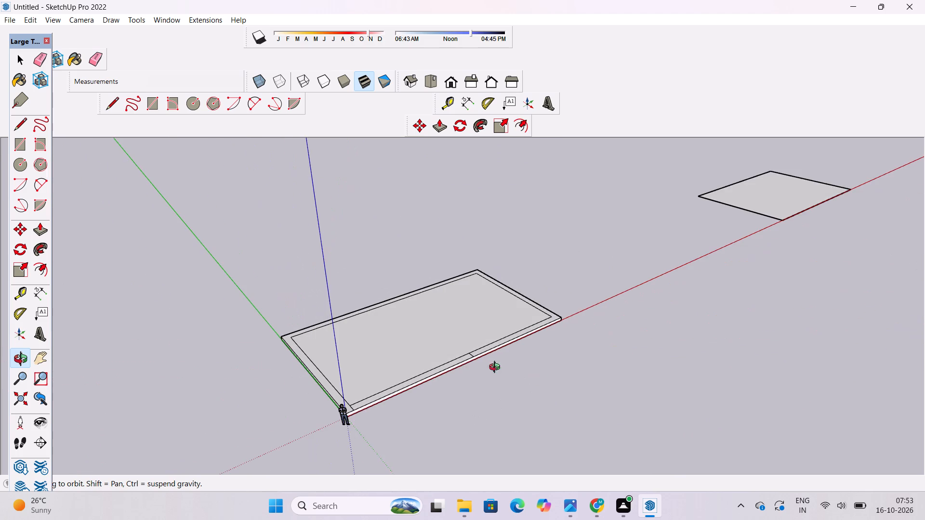
# Extrude the slab's divided border face up 35' to form the walls, leaving the undivided front section open.
pyautogui.scroll(5, 431, 367)
pyautogui.moveTo(431, 368); pyautogui.dragTo(439, 415)
pyautogui.scroll(2, 437, 416)
pyautogui.keyDown('shift'); pyautogui.moveTo(435, 404); pyautogui.dragTo(432, 414); pyautogui.keyUp('shift')
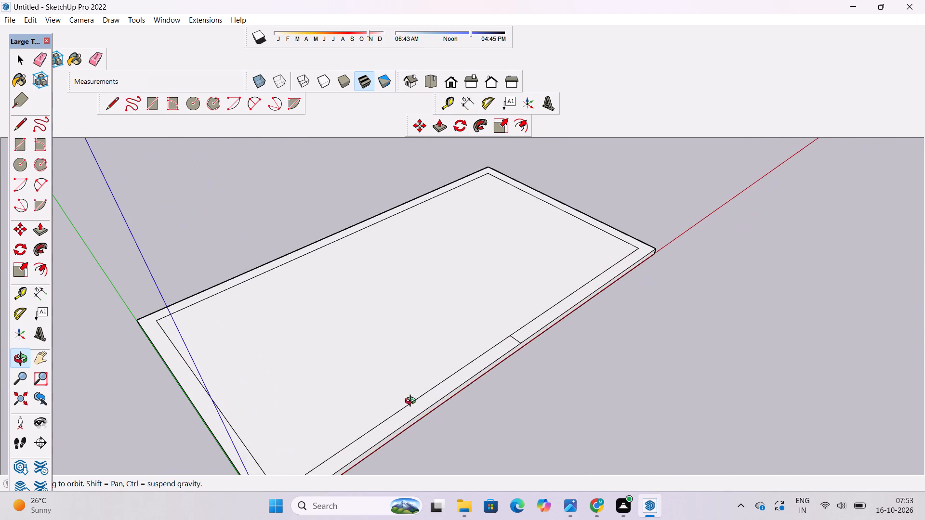
pyautogui.scroll(-3, 430, 349)
pyautogui.press('p')
pyautogui.scroll(5, 503, 345)
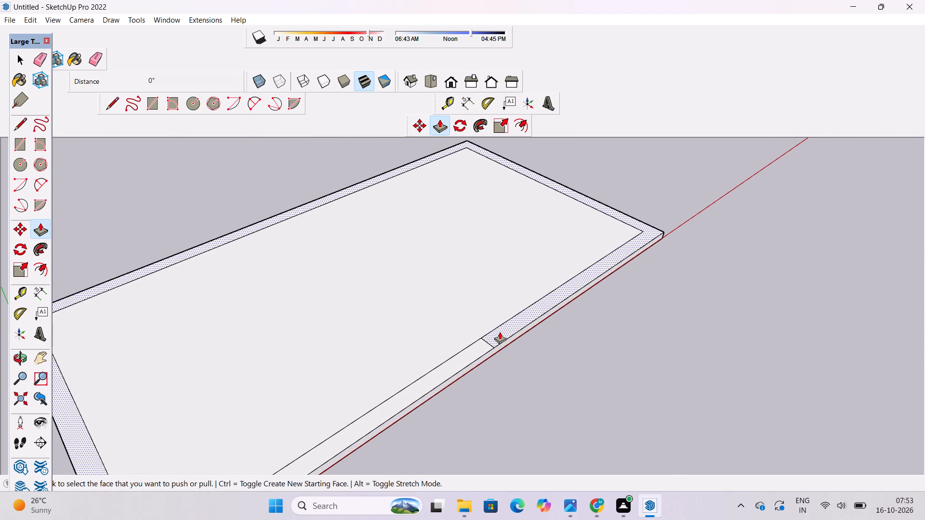
pyautogui.click(500, 332)
pyautogui.scroll(-6, 494, 312)
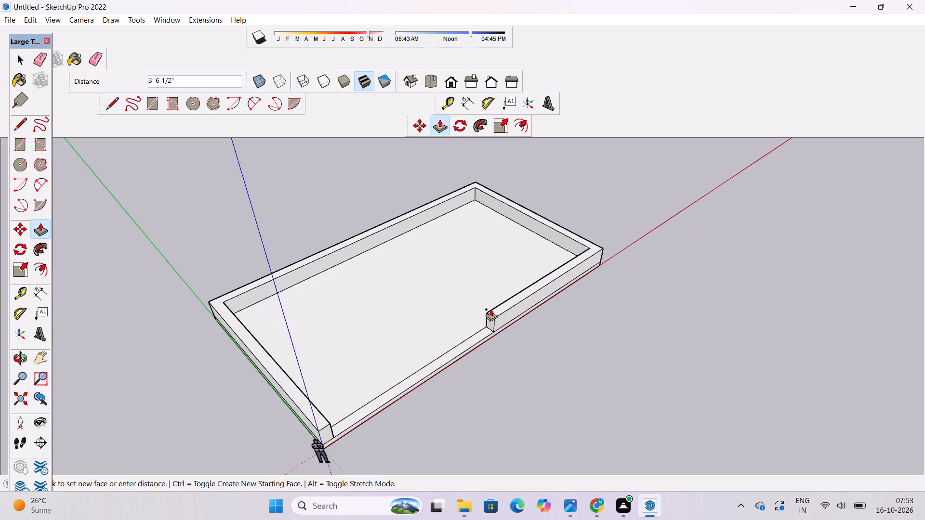
pyautogui.scroll(-6, 491, 309)
pyautogui.scroll(3, 478, 263)
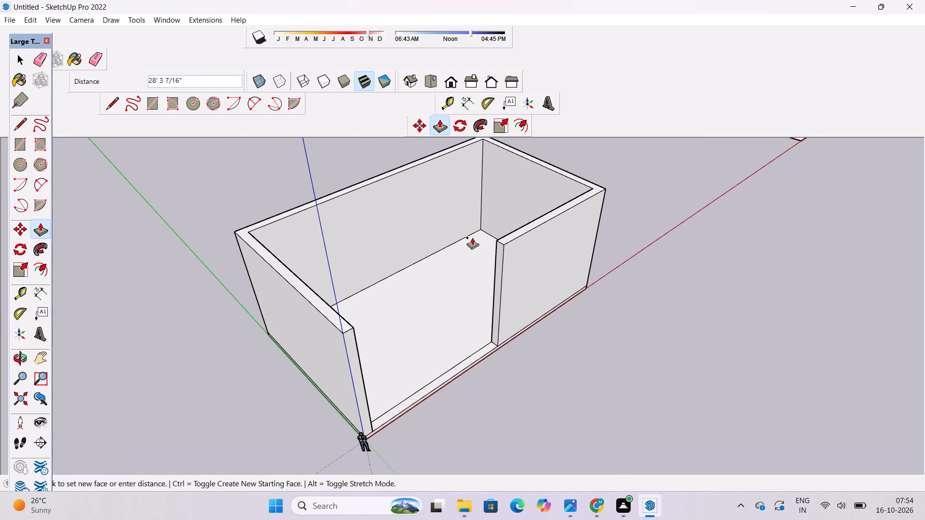
pyautogui.write("35'")
pyautogui.press('Return')
# Examine the raised walls and the front opening from several angles and distances.
pyautogui.press('o')
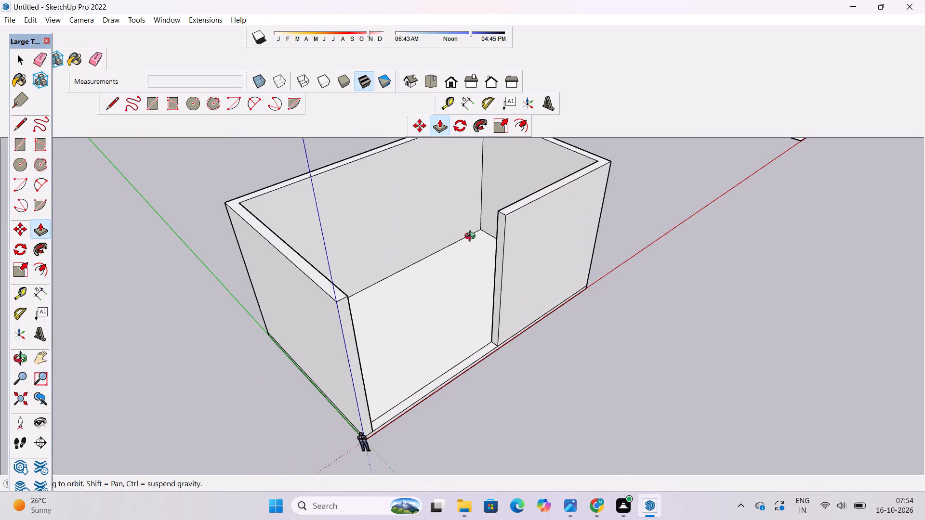
pyautogui.moveTo(451, 289); pyautogui.dragTo(356, 260)
pyautogui.scroll(-6, 361, 263)
pyautogui.moveTo(405, 323); pyautogui.dragTo(395, 257)
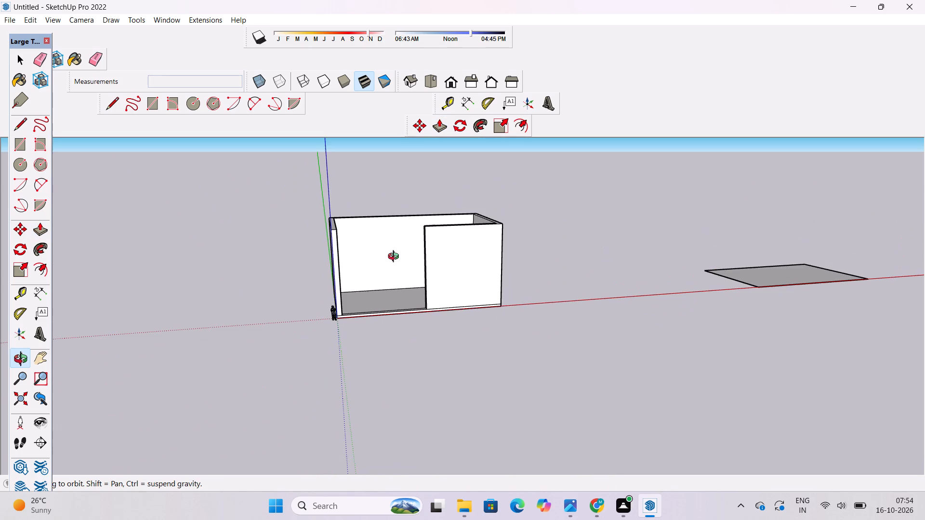
pyautogui.moveTo(393, 254); pyautogui.dragTo(412, 328)
pyautogui.scroll(3, 449, 249)
pyautogui.keyDown('shift'); pyautogui.moveTo(449, 249); pyautogui.dragTo(374, 248); pyautogui.keyUp('shift')
pyautogui.moveTo(370, 248); pyautogui.dragTo(423, 266)
pyautogui.moveTo(451, 263); pyautogui.dragTo(426, 243)
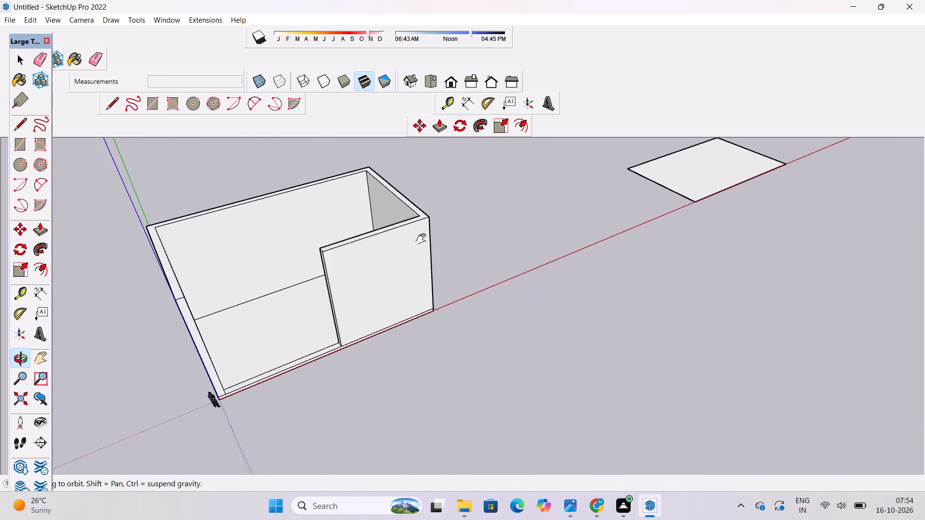
pyautogui.scroll(-5, 423, 239)
pyautogui.moveTo(346, 280); pyautogui.dragTo(369, 281)
pyautogui.scroll(2, 339, 293)
pyautogui.keyDown('shift'); pyautogui.moveTo(342, 296); pyautogui.dragTo(346, 302); pyautogui.keyUp('shift')
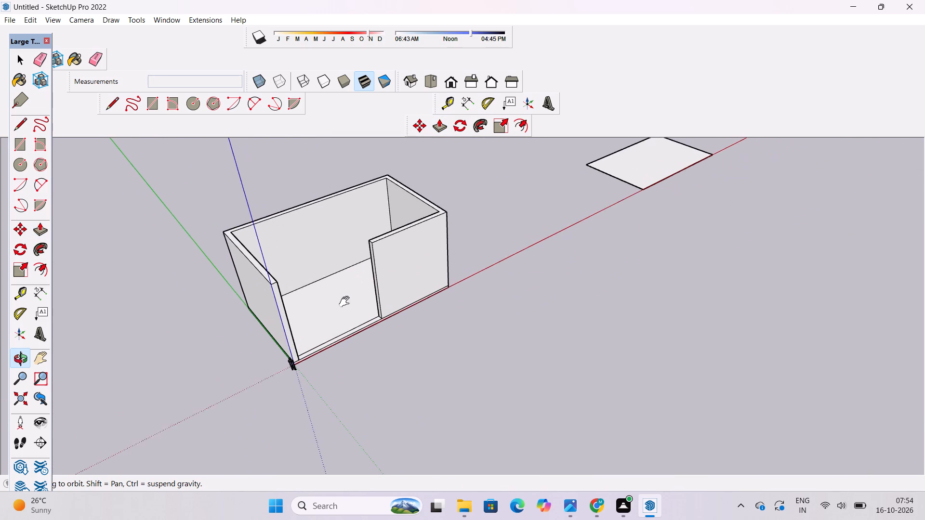
pyautogui.keyDown('shift'); pyautogui.moveTo(346, 302); pyautogui.dragTo(346, 302); pyautogui.keyUp('shift')
pyautogui.keyDown('shift'); pyautogui.moveTo(346, 302); pyautogui.dragTo(282, 323); pyautogui.keyUp('shift')
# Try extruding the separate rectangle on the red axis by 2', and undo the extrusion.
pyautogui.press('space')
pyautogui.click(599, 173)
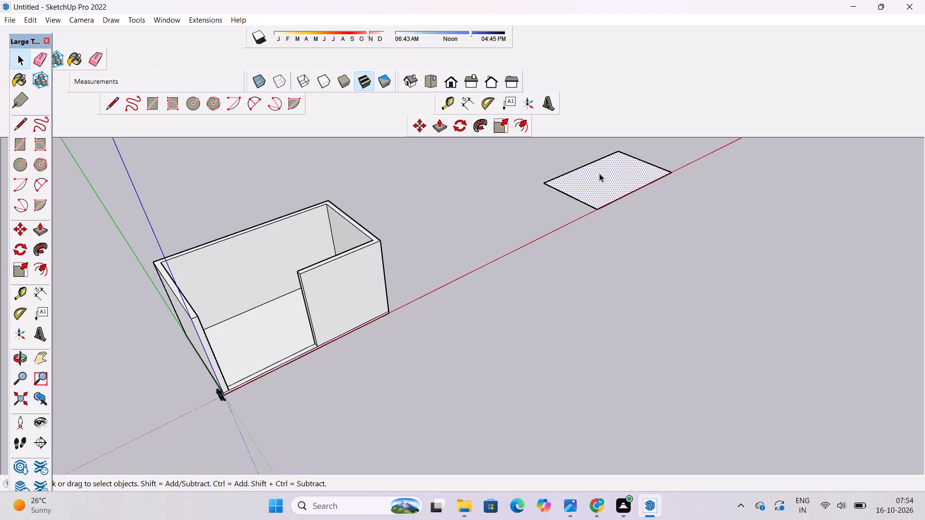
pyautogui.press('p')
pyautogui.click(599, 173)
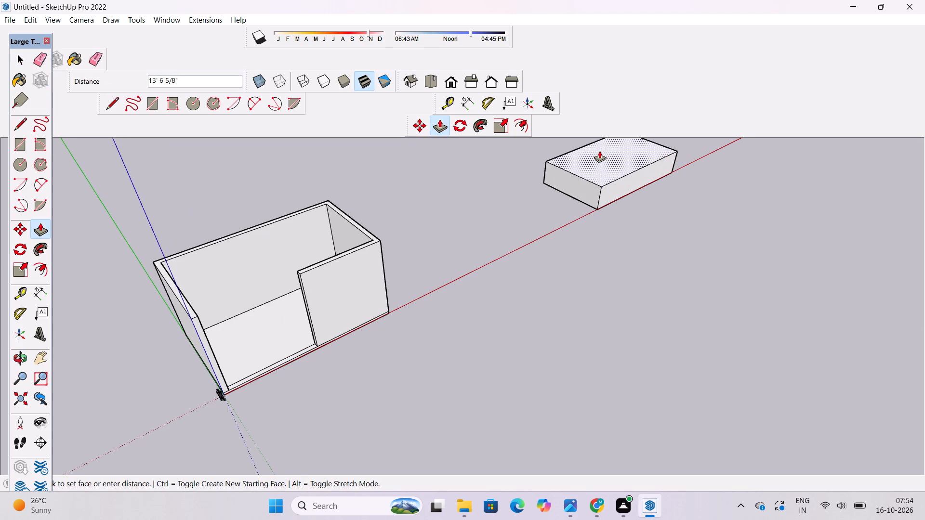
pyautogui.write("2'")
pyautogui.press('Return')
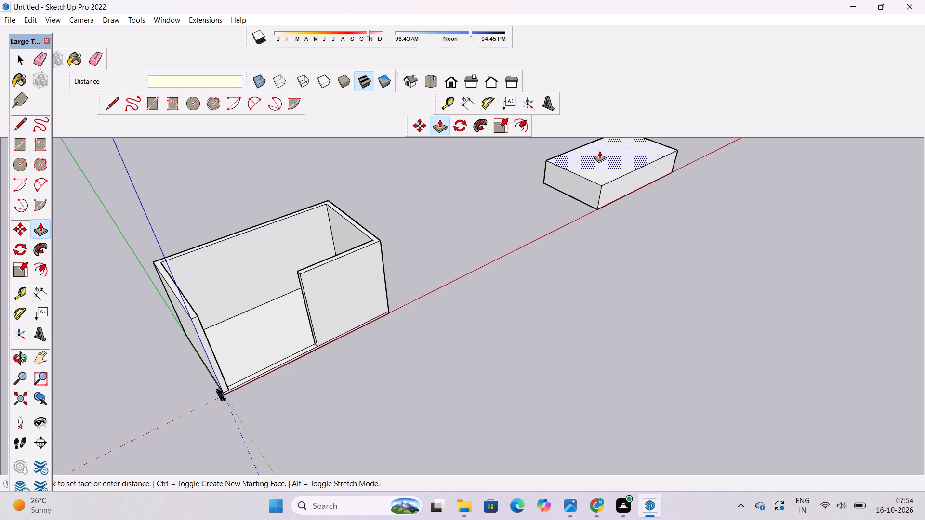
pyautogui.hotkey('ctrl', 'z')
# Extrude the separate rectangle on the red axis up 1' into a slab.
pyautogui.click(610, 182)
pyautogui.write("1'")
pyautogui.press('Return')
# Select all the geometry of the separate 1' slab and make it a group.
pyautogui.press('o')
pyautogui.scroll(4, 610, 181)
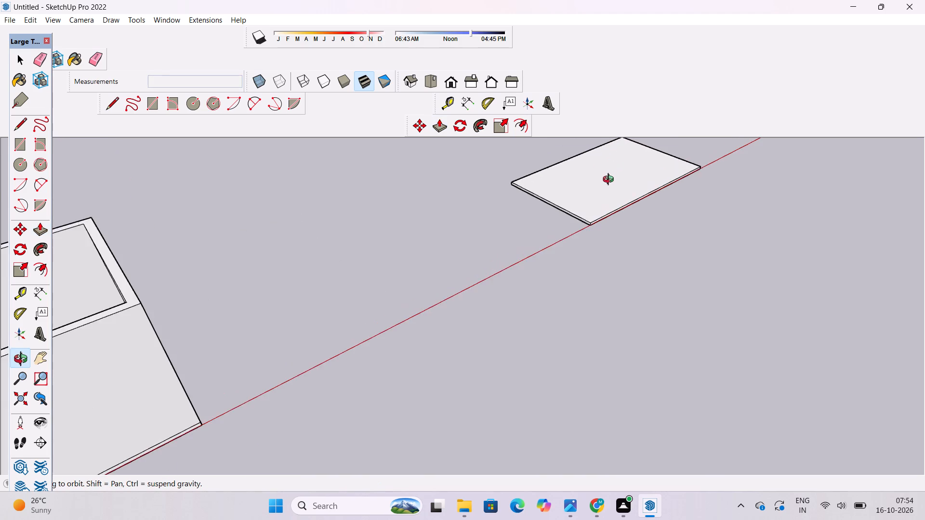
pyautogui.keyDown('shift'); pyautogui.moveTo(610, 181); pyautogui.dragTo(597, 193); pyautogui.keyUp('shift')
pyautogui.press('space')
pyautogui.tripleClick(585, 190)
pyautogui.doubleClick(585, 190)
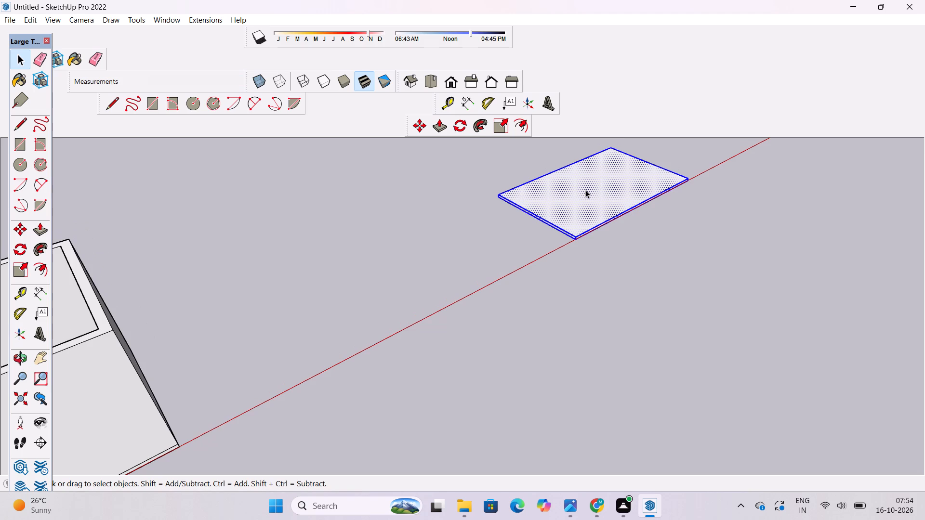
pyautogui.rightClick(585, 190)
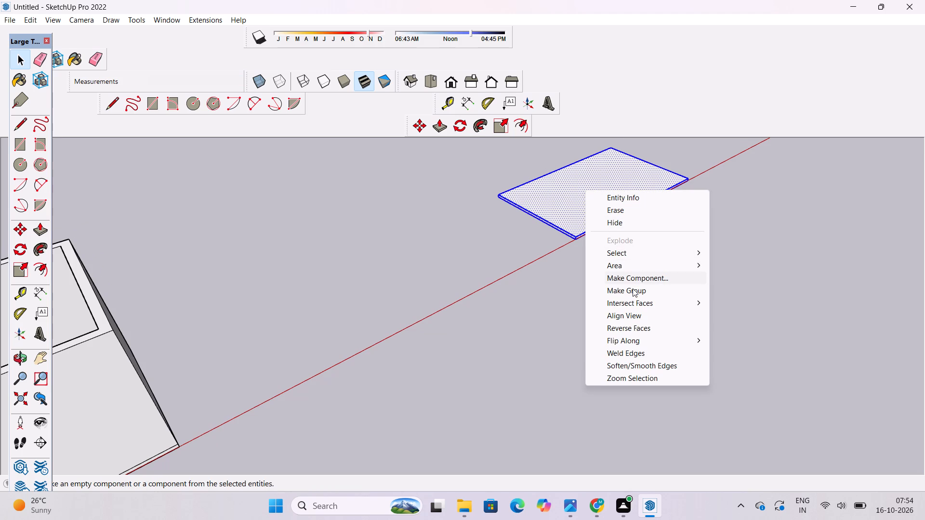
pyautogui.click(633, 288)
# Copy the grouped slab from its bottom back corner onto the walls' matching outer top corner, near the green axis, to cover the box.
pyautogui.press('m')
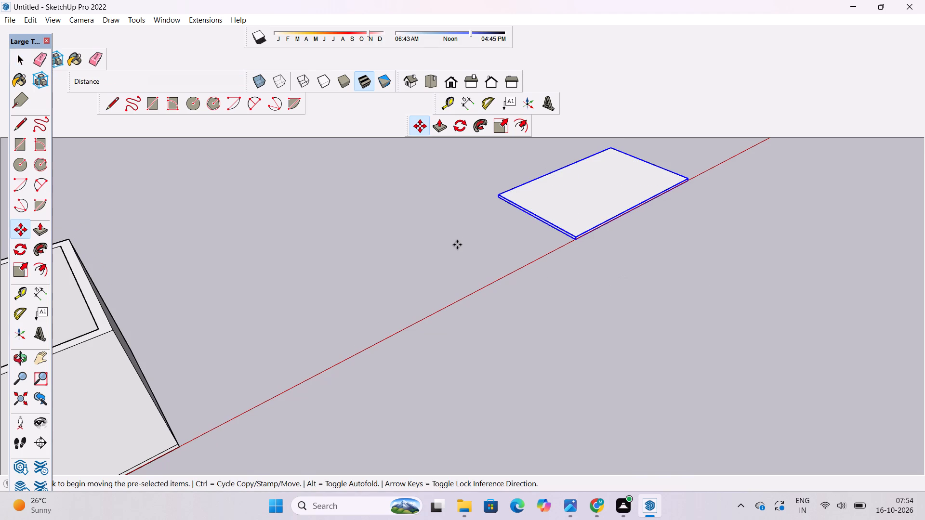
pyautogui.scroll(12, 458, 226)
pyautogui.scroll(5, 554, 133)
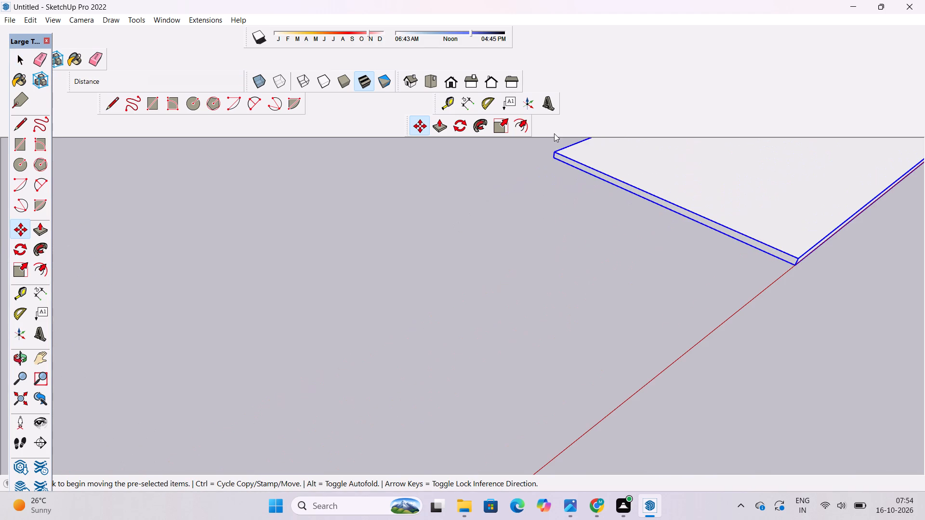
pyautogui.scroll(9, 555, 149)
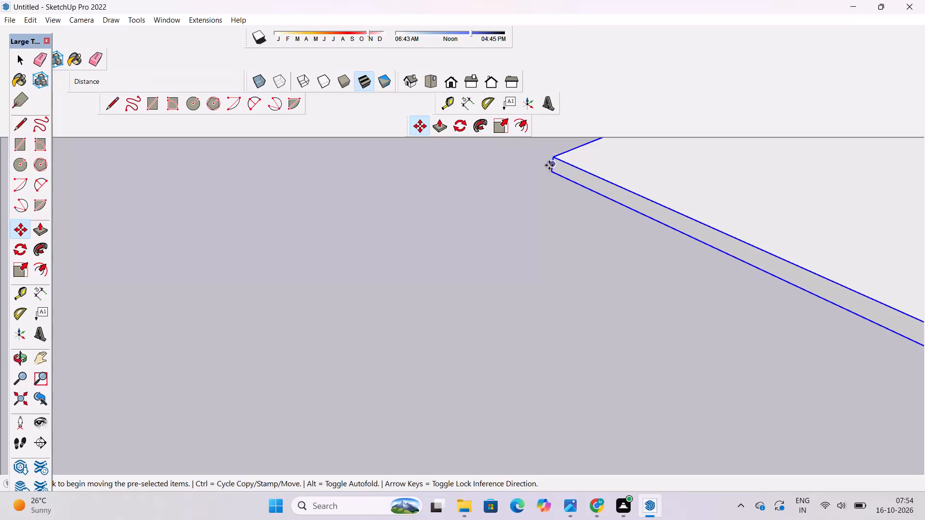
pyautogui.click(550, 171)
pyautogui.scroll(-7, 561, 210)
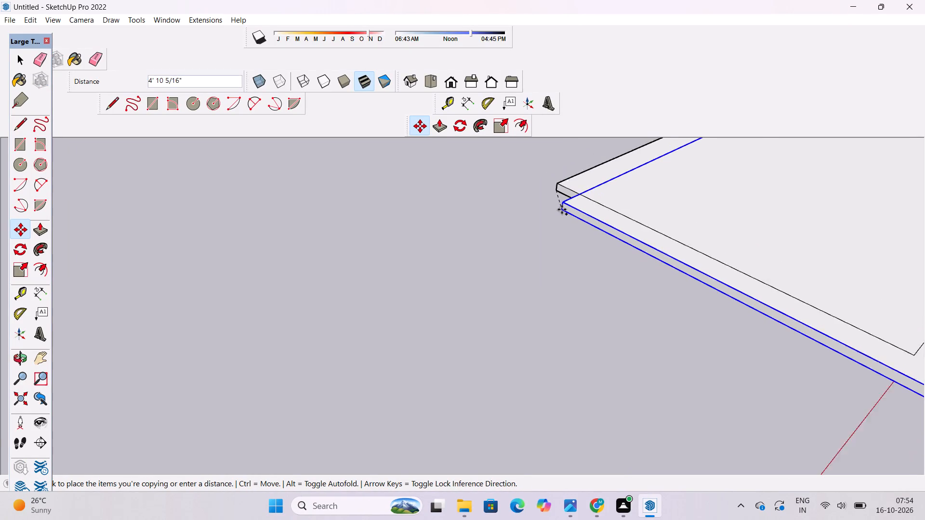
pyautogui.scroll(-20, 562, 209)
pyautogui.scroll(-5, 562, 209)
pyautogui.scroll(-2, 490, 234)
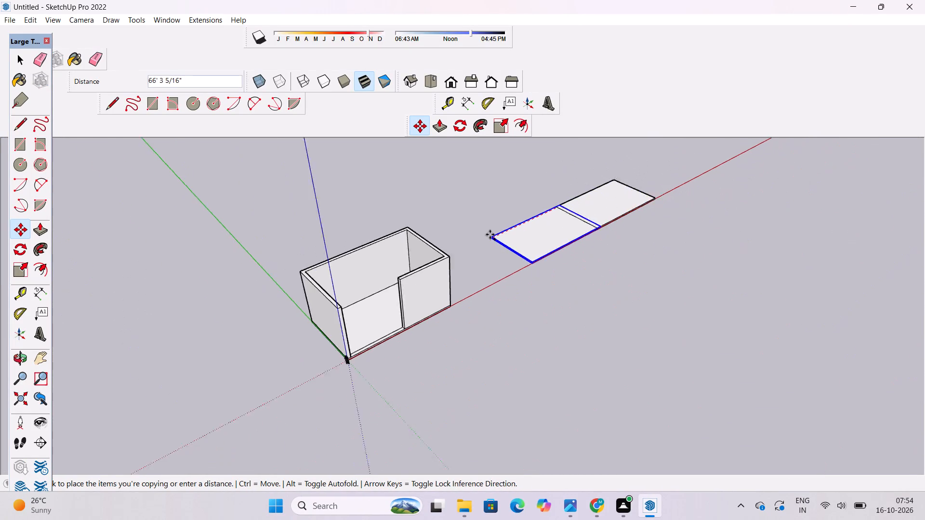
pyautogui.scroll(-2, 490, 234)
pyautogui.scroll(6, 340, 274)
pyautogui.scroll(5, 383, 241)
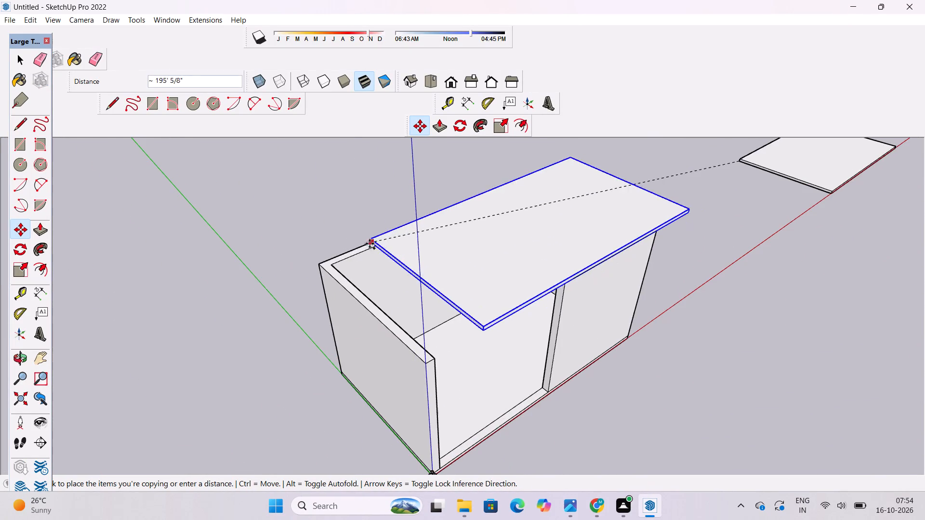
pyautogui.scroll(10, 315, 253)
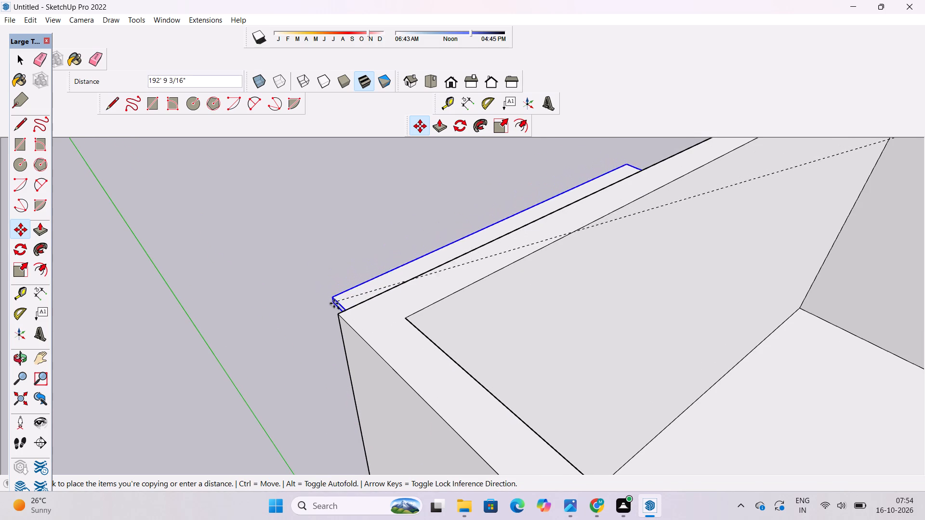
pyautogui.click(340, 312)
# Explode the slab group copied on top of the walls and clear the selection.
pyautogui.press('space')
pyautogui.rightClick(410, 295)
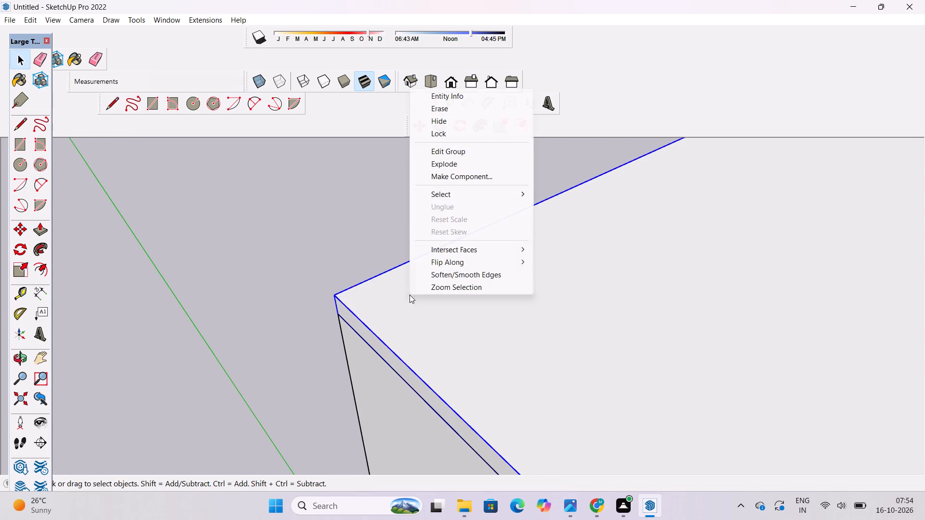
pyautogui.click(453, 166)
pyautogui.click(403, 201)
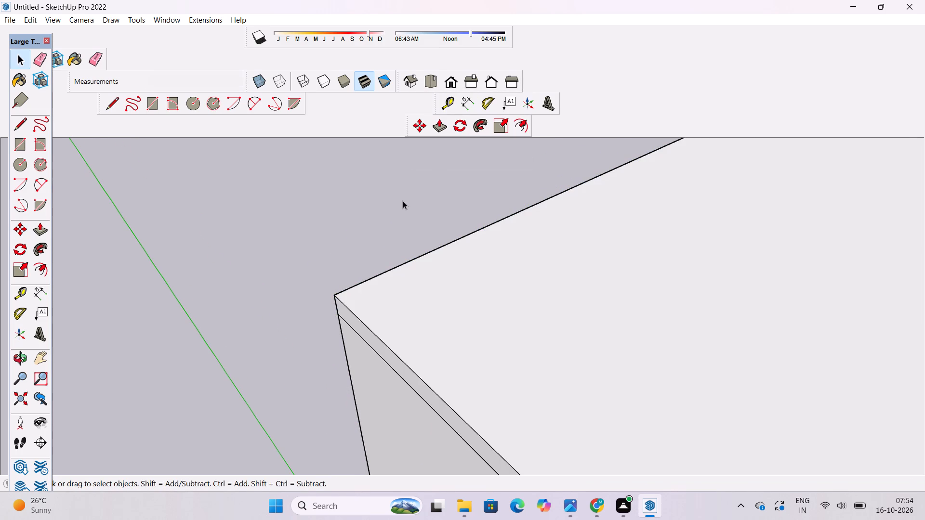
# Examine the covered box, its top slab and the front opening from several angles.
pyautogui.press('o')
pyautogui.scroll(-17, 283, 225)
pyautogui.moveTo(553, 219); pyautogui.dragTo(406, 235)
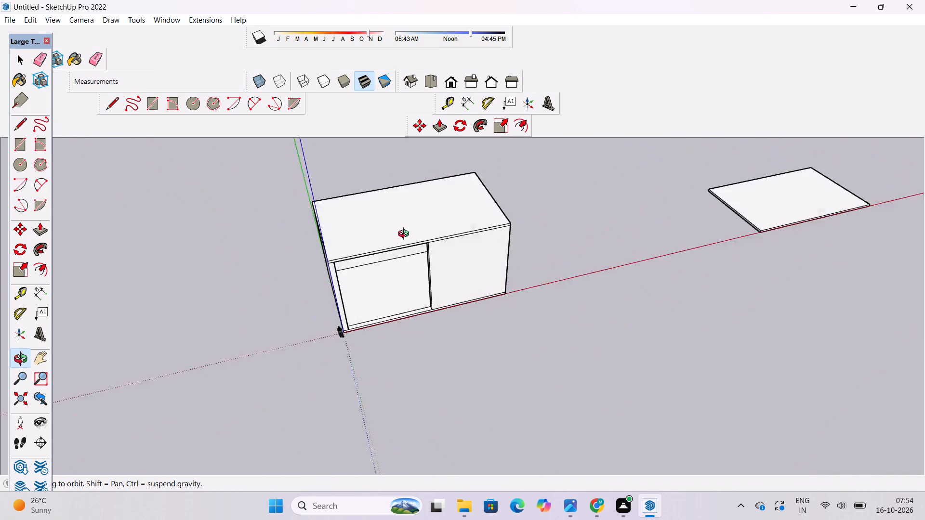
pyautogui.moveTo(406, 235); pyautogui.dragTo(341, 238)
pyautogui.scroll(5, 408, 238)
pyautogui.moveTo(410, 239); pyautogui.dragTo(457, 221)
pyautogui.moveTo(457, 221); pyautogui.dragTo(433, 237)
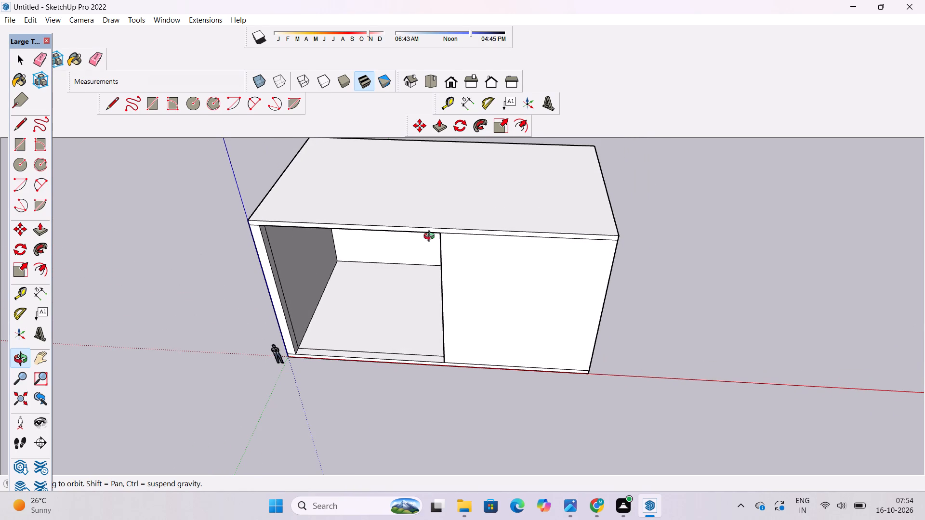
pyautogui.keyDown('shift'); pyautogui.moveTo(431, 236); pyautogui.dragTo(427, 245); pyautogui.keyUp('shift')
pyautogui.moveTo(426, 246); pyautogui.dragTo(434, 258)
pyautogui.scroll(3, 385, 248)
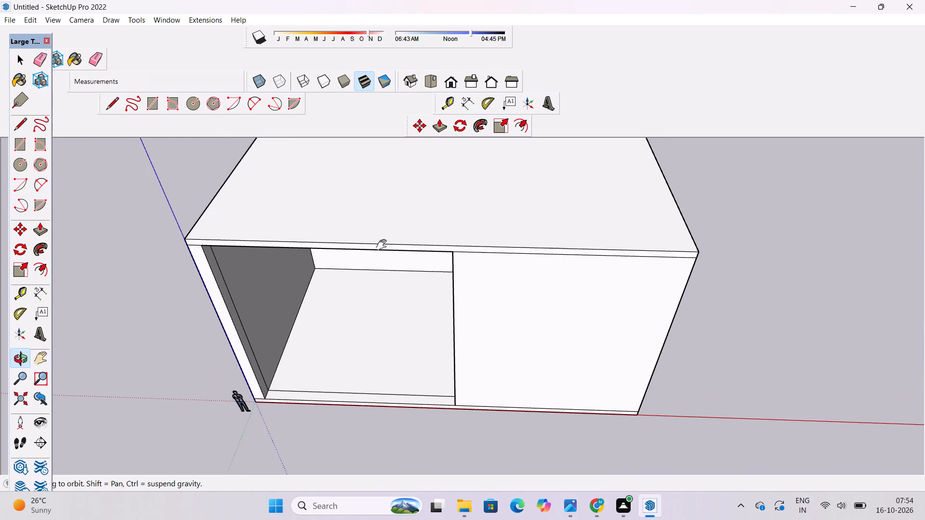
pyautogui.keyDown('shift'); pyautogui.moveTo(383, 245); pyautogui.dragTo(417, 304); pyautogui.keyUp('shift')
pyautogui.scroll(-3, 404, 282)
pyautogui.keyDown('shift'); pyautogui.moveTo(400, 277); pyautogui.dragTo(403, 286); pyautogui.keyUp('shift')
pyautogui.keyDown('shift'); pyautogui.moveTo(403, 286); pyautogui.dragTo(395, 298); pyautogui.keyUp('shift')
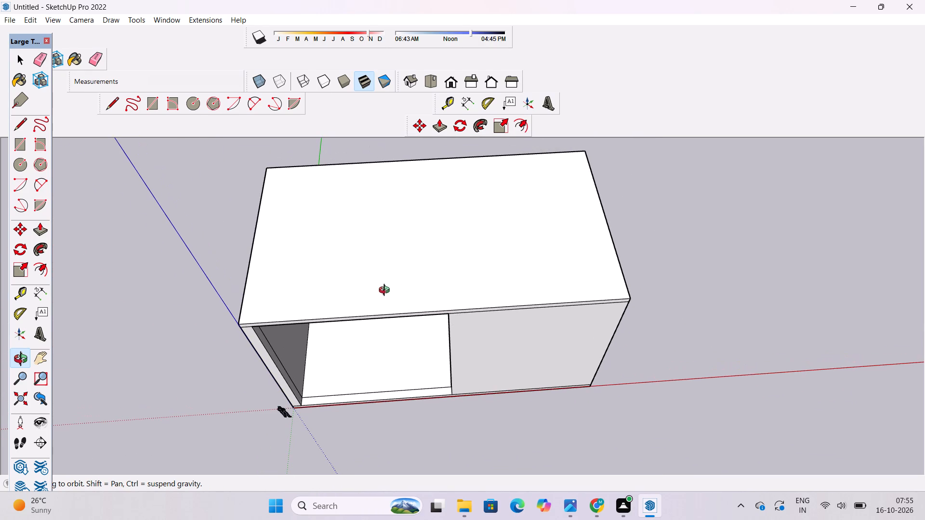
# Place guides on the top slab, each offset 2' inward from one of its four outer edges.
pyautogui.press('t')
pyautogui.click(255, 226)
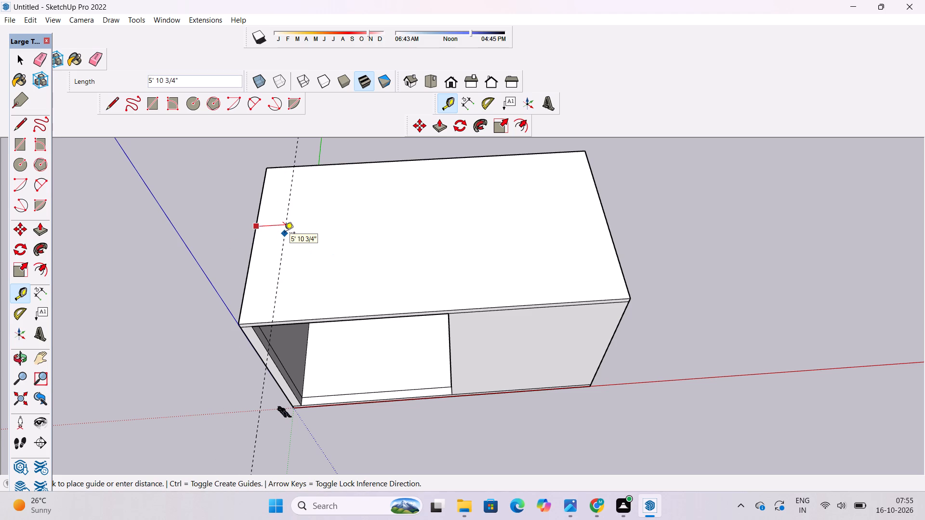
pyautogui.write("2'")
pyautogui.press('Return')
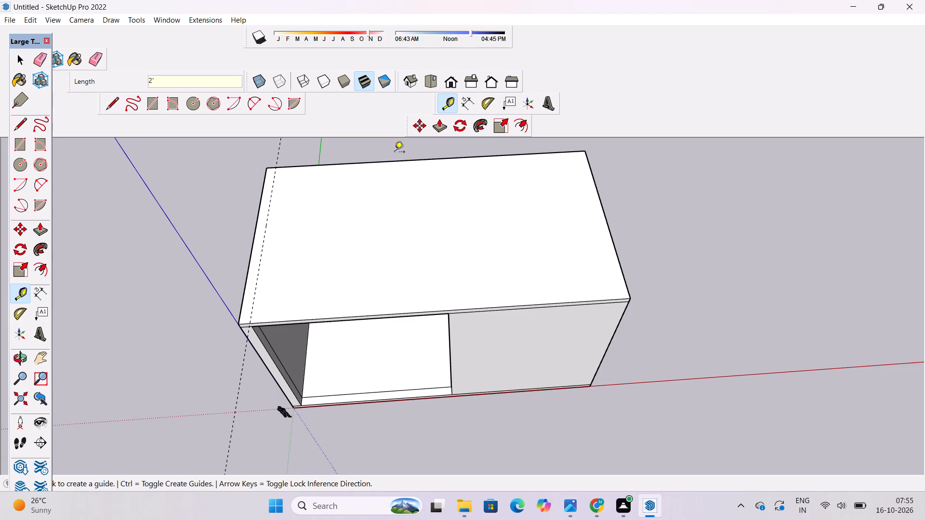
pyautogui.click(415, 159)
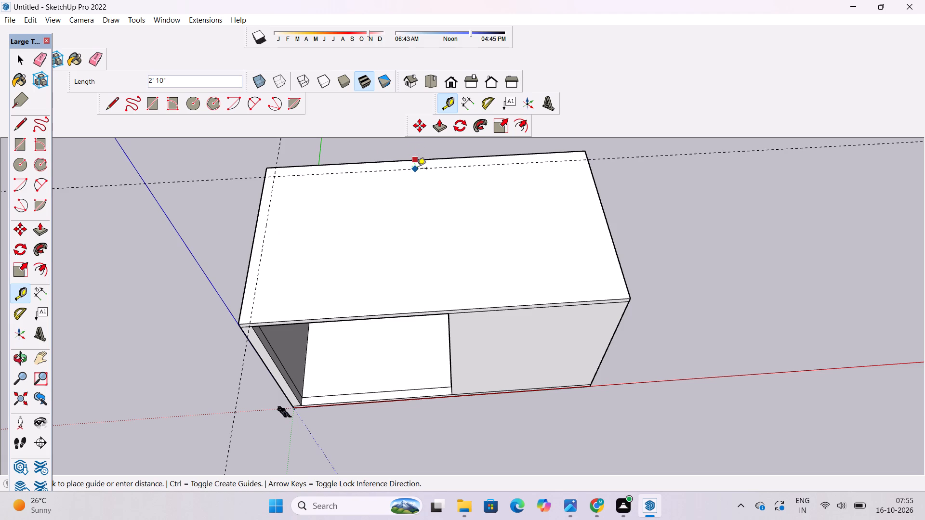
pyautogui.write("2'")
pyautogui.press('Return')
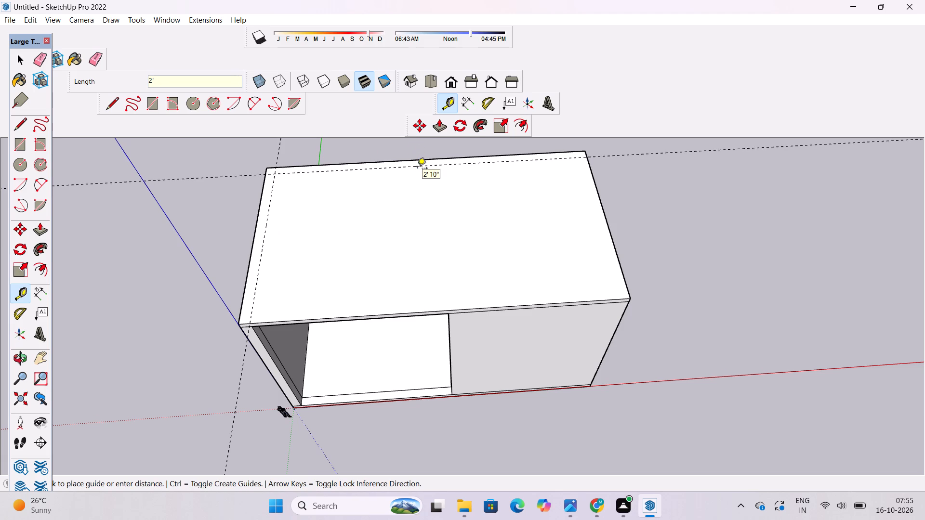
pyautogui.click(604, 212)
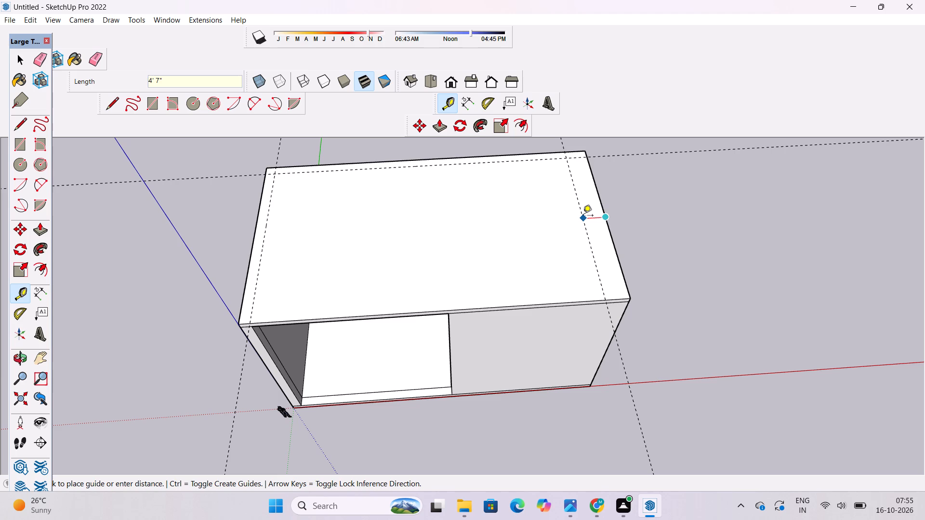
pyautogui.write("2'")
pyautogui.press('Return')
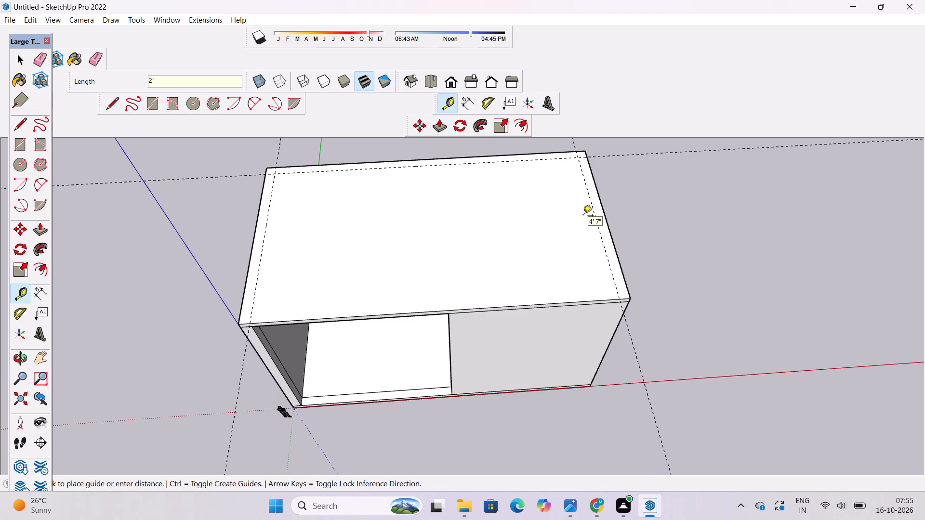
pyautogui.click(447, 307)
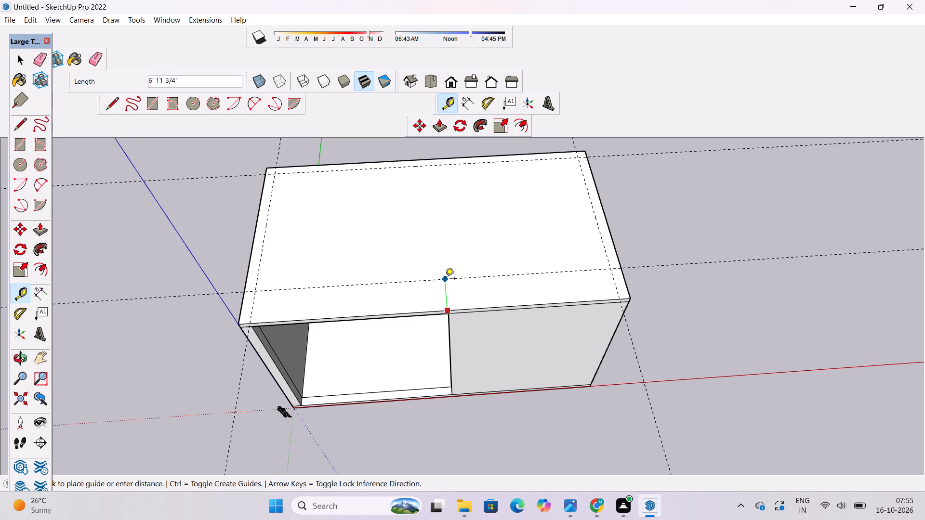
pyautogui.write("2'")
pyautogui.press('Return')
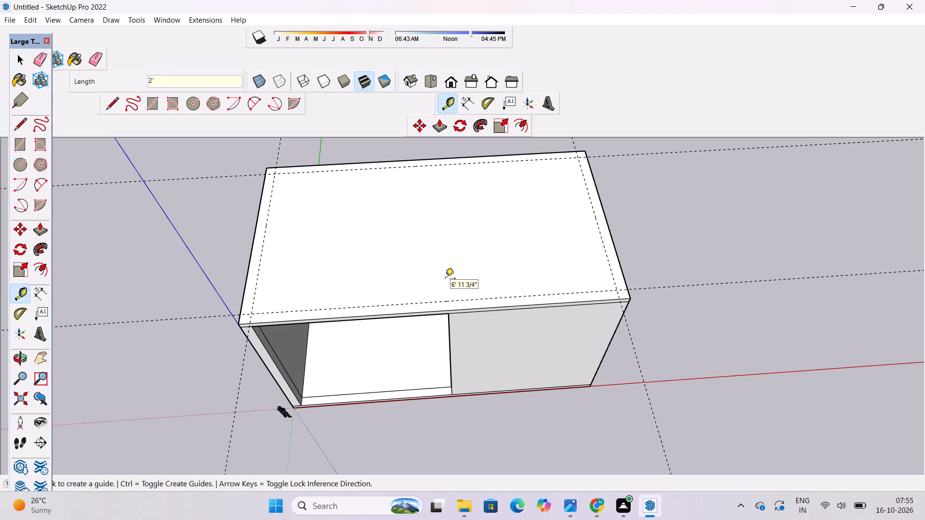
# Place a guide across the top slab, 33' in from its short edge farthest from the blue axis.
pyautogui.click(619, 254)
pyautogui.write("33'")
pyautogui.press('Return')
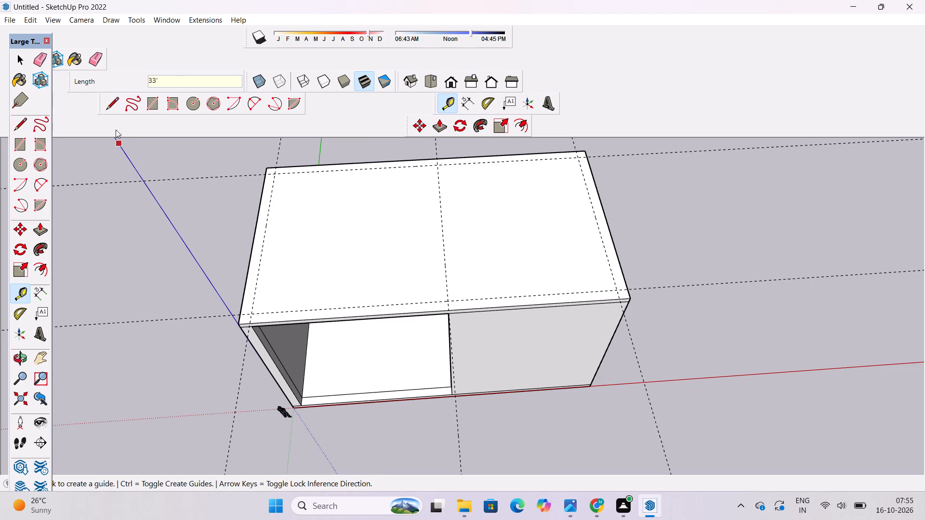
# Draw a 66' by 36' rectangle on the top slab between opposite intersections of the 2' inset guides.
pyautogui.click(154, 101)
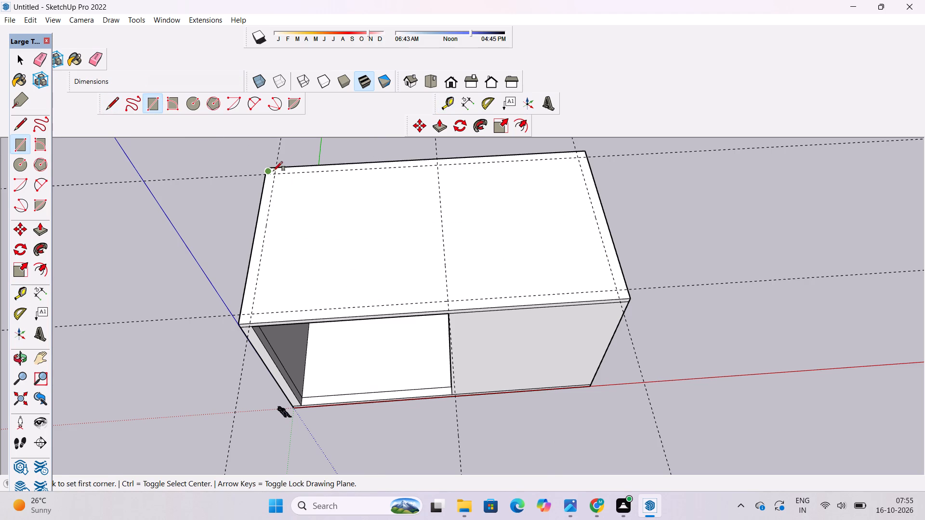
pyautogui.click(276, 173)
pyautogui.click(617, 291)
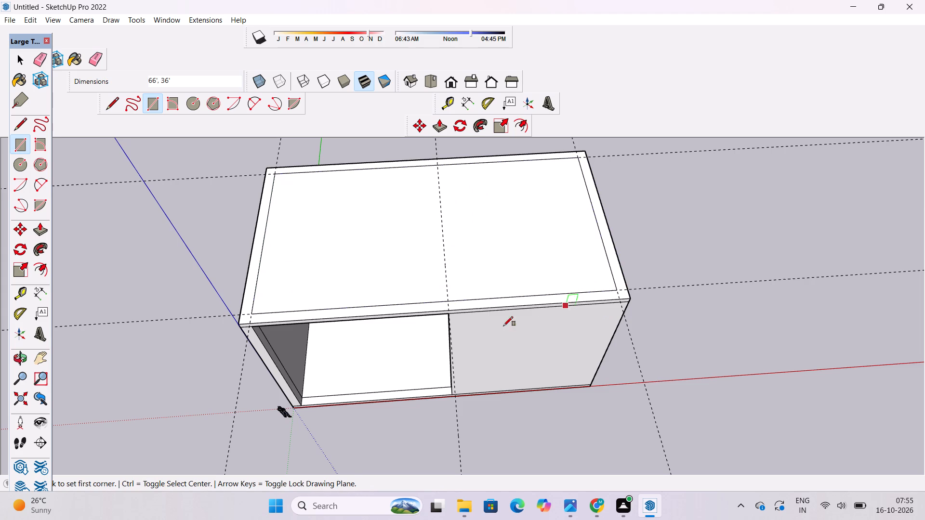
# Draw a 2' line along the 33' guide from the inset rectangle's front side to the slab's front edge.
pyautogui.press('l')
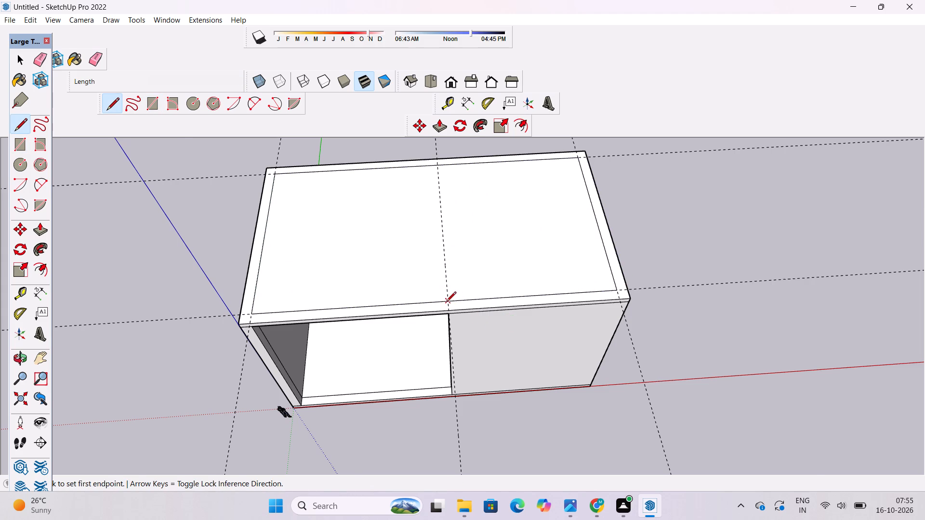
pyautogui.scroll(10, 446, 302)
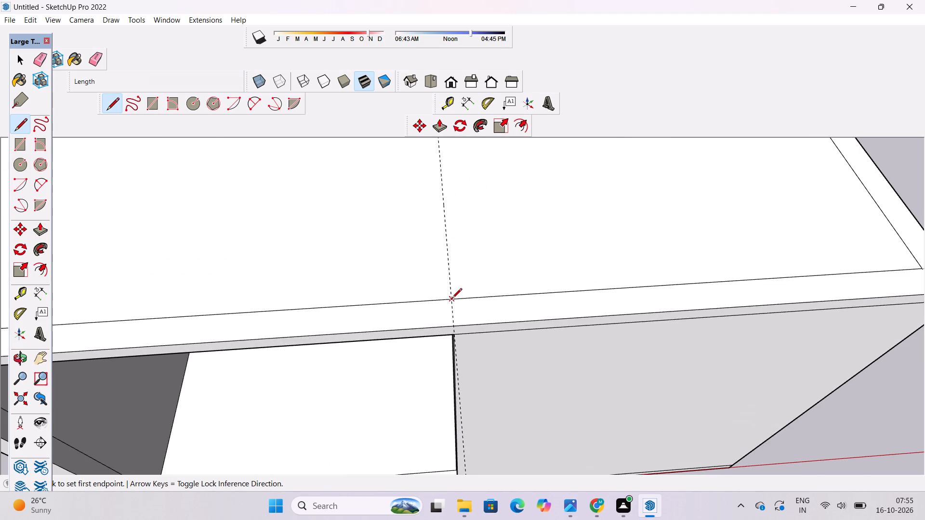
pyautogui.click(451, 298)
pyautogui.click(454, 326)
# Continue the division with a 1' vertical line down the slab's front face to the opening's upper corner.
pyautogui.scroll(5, 461, 387)
pyautogui.scroll(5, 451, 259)
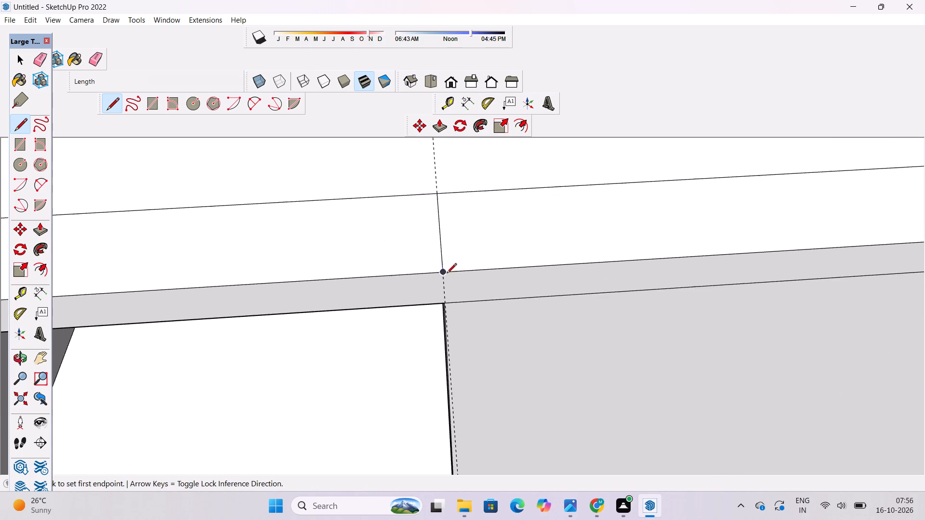
pyautogui.scroll(5, 427, 300)
pyautogui.scroll(4, 470, 215)
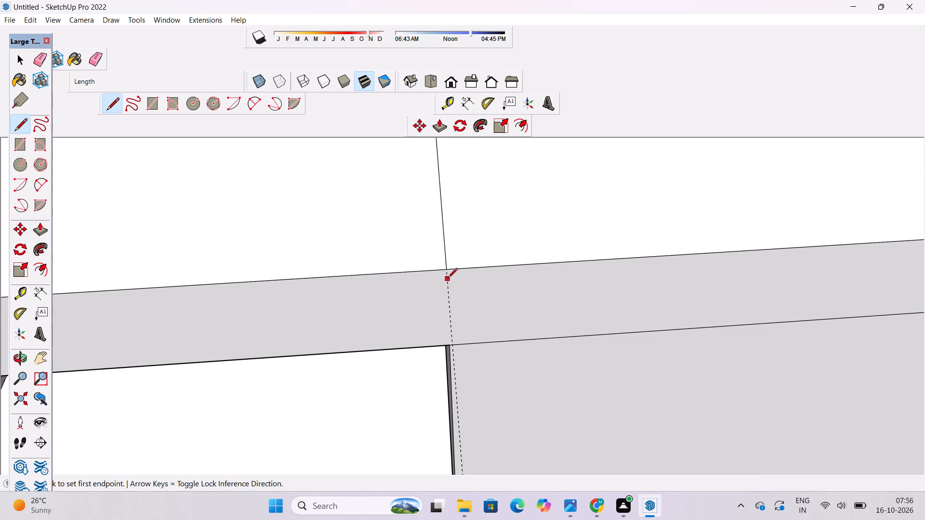
pyautogui.press('o')
pyautogui.moveTo(455, 301); pyautogui.dragTo(444, 244)
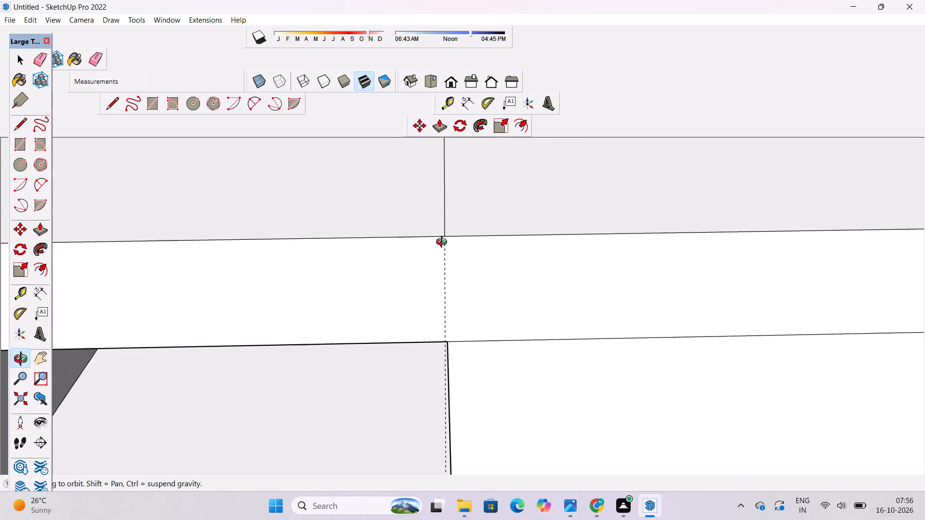
pyautogui.keyDown('shift'); pyautogui.moveTo(444, 243); pyautogui.dragTo(387, 251); pyautogui.keyUp('shift')
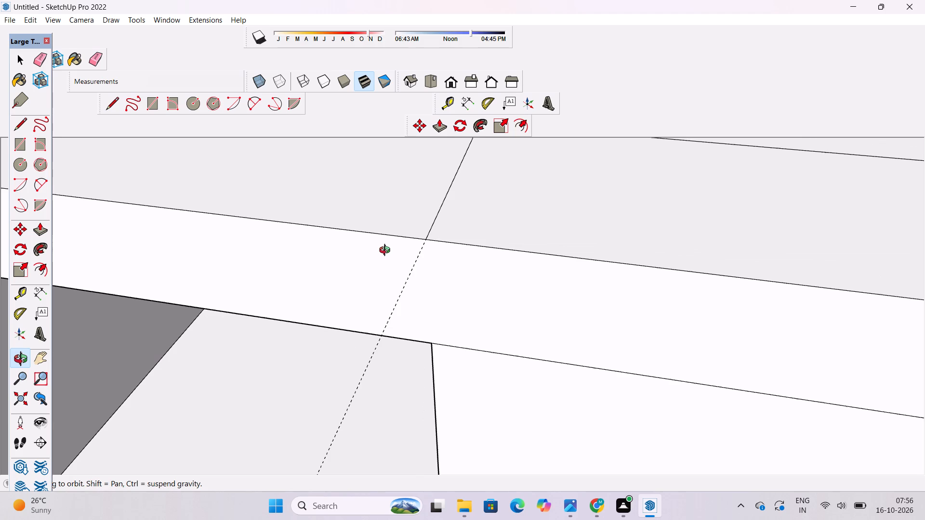
pyautogui.press('l')
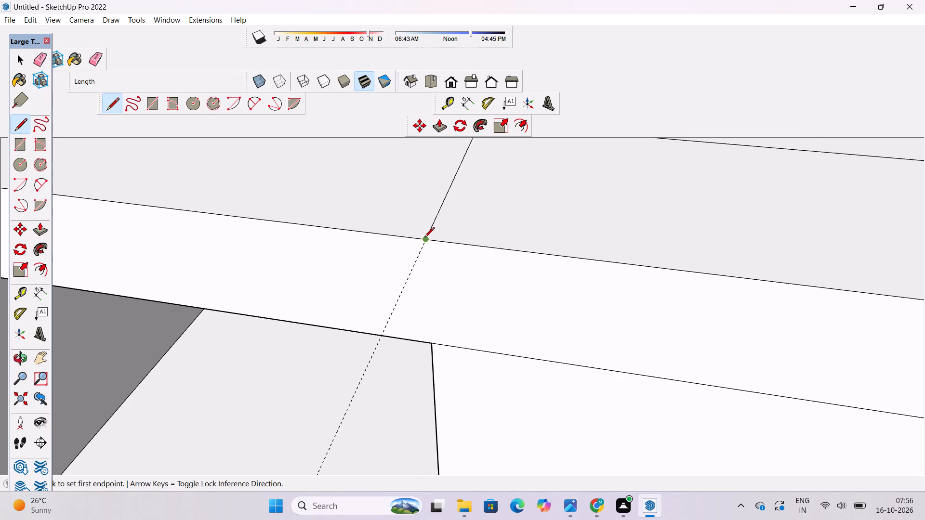
pyautogui.click(424, 238)
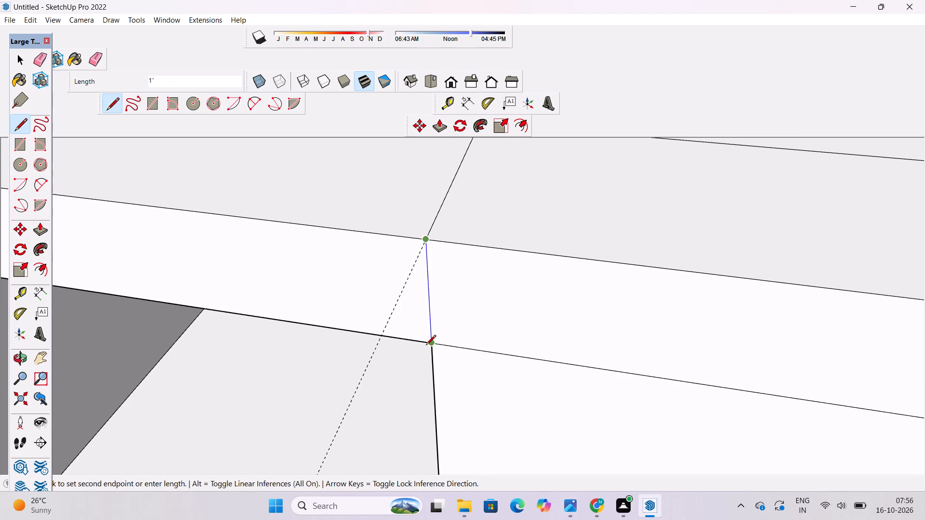
pyautogui.click(426, 345)
# Erase the 33' guide that crosses the top slab.
pyautogui.press('space')
pyautogui.press('e')
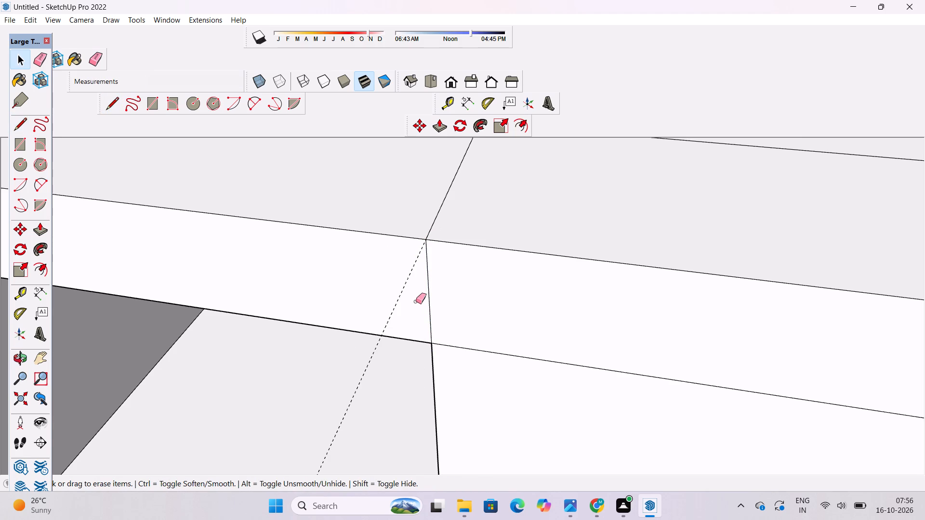
pyautogui.click(411, 271)
# Examine the top slab's inset outline and the division at its front edge from several angles.
pyautogui.press('o')
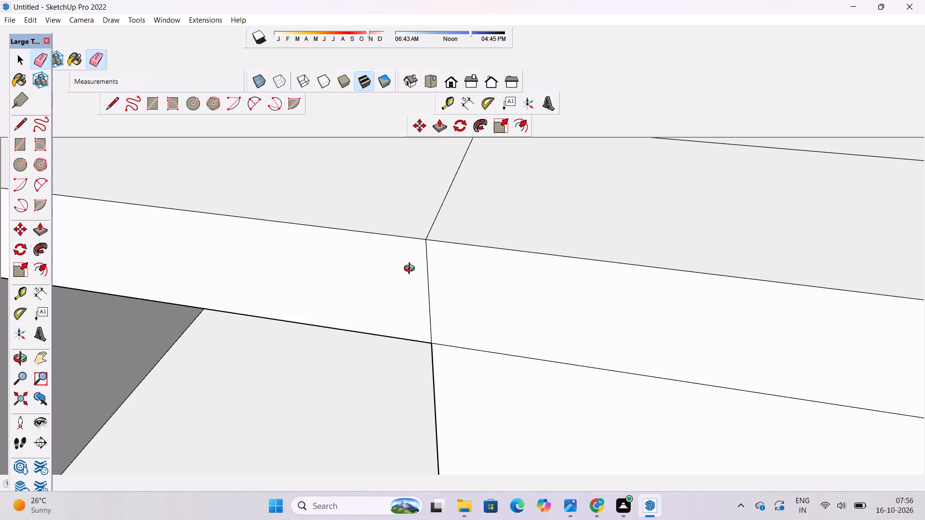
pyautogui.scroll(-5, 411, 270)
pyautogui.moveTo(414, 273); pyautogui.dragTo(488, 292)
pyautogui.scroll(-12, 491, 286)
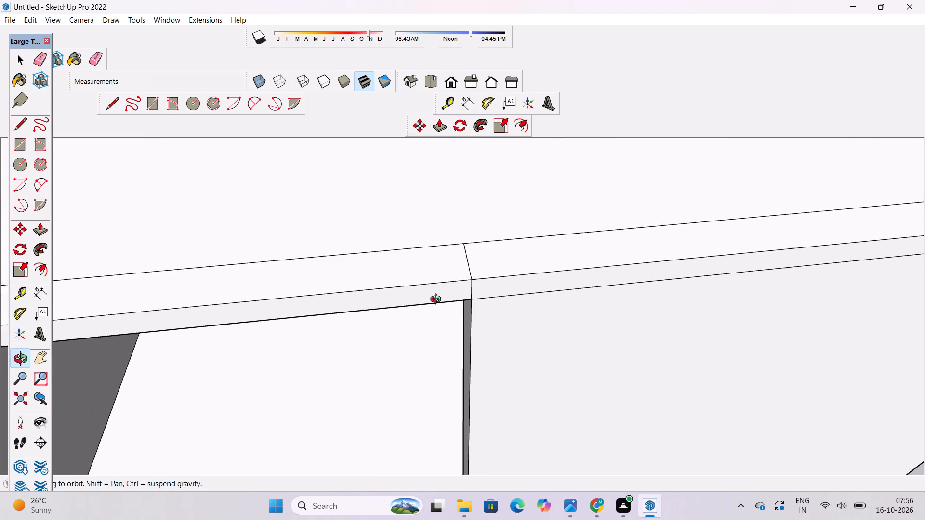
pyautogui.keyDown('shift'); pyautogui.moveTo(438, 303); pyautogui.dragTo(449, 322); pyautogui.keyUp('shift')
pyautogui.scroll(-15, 464, 302)
pyautogui.keyDown('shift'); pyautogui.moveTo(462, 299); pyautogui.dragTo(464, 310); pyautogui.keyUp('shift')
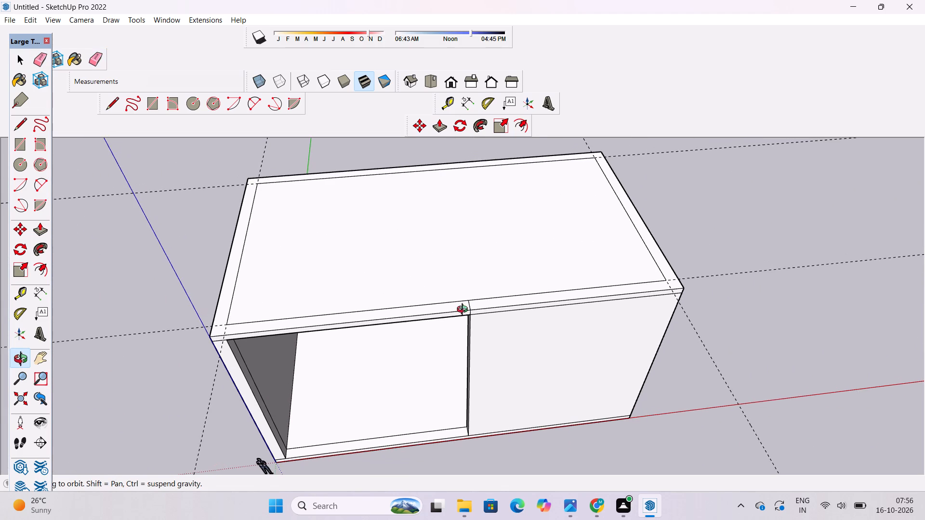
pyautogui.keyDown('shift'); pyautogui.moveTo(464, 311); pyautogui.dragTo(455, 291); pyautogui.keyUp('shift')
pyautogui.moveTo(455, 291); pyautogui.dragTo(449, 313)
pyautogui.keyDown('shift'); pyautogui.moveTo(356, 327); pyautogui.dragTo(363, 325); pyautogui.keyUp('shift')
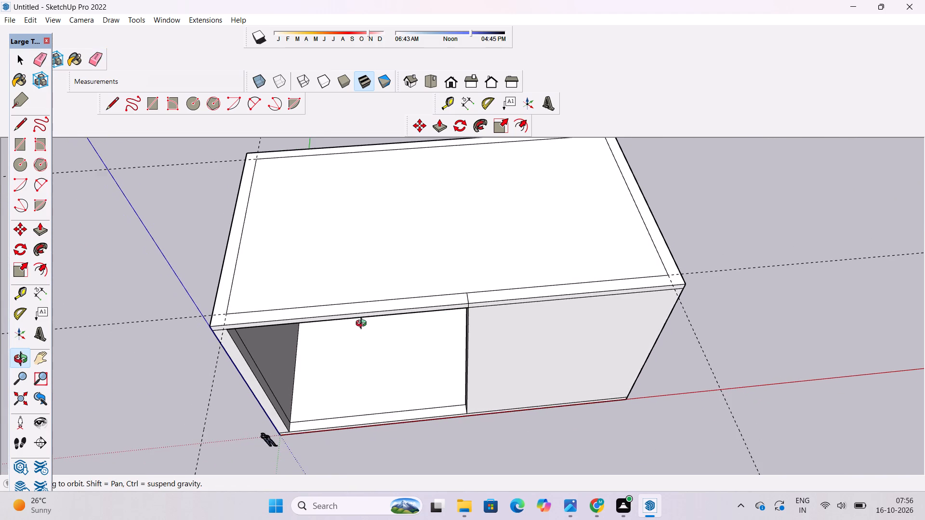
pyautogui.scroll(-3, 363, 325)
pyautogui.scroll(2, 365, 312)
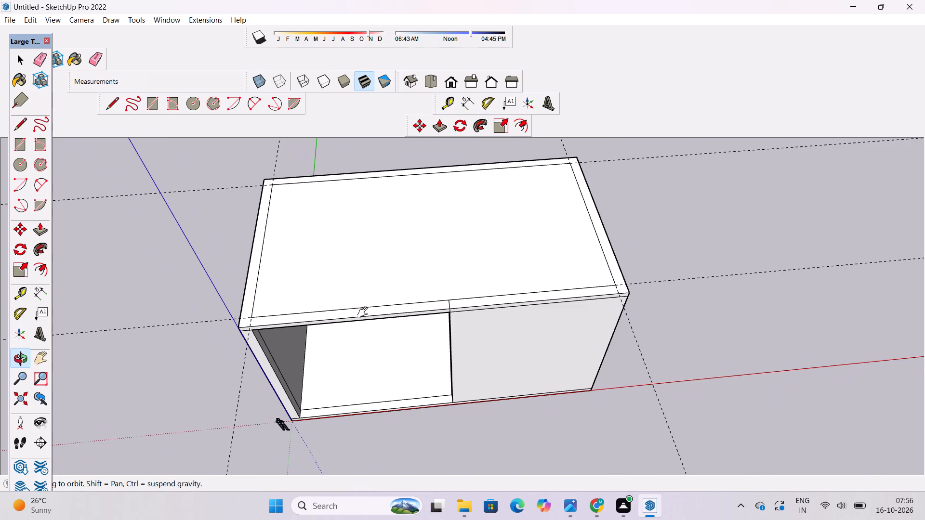
pyautogui.keyDown('shift'); pyautogui.click(365, 312); pyautogui.keyUp('shift')
pyautogui.moveTo(375, 315); pyautogui.dragTo(494, 271)
pyautogui.keyDown('shift'); pyautogui.moveTo(495, 271); pyautogui.dragTo(507, 297); pyautogui.keyUp('shift')
pyautogui.moveTo(507, 299); pyautogui.dragTo(523, 308)
pyautogui.moveTo(525, 308); pyautogui.dragTo(578, 300)
# Place a lengthwise guide on the top slab, 18' from the inset rectangle's front side, at the short edge's midpoint.
pyautogui.press('t')
pyautogui.scroll(4, 513, 273)
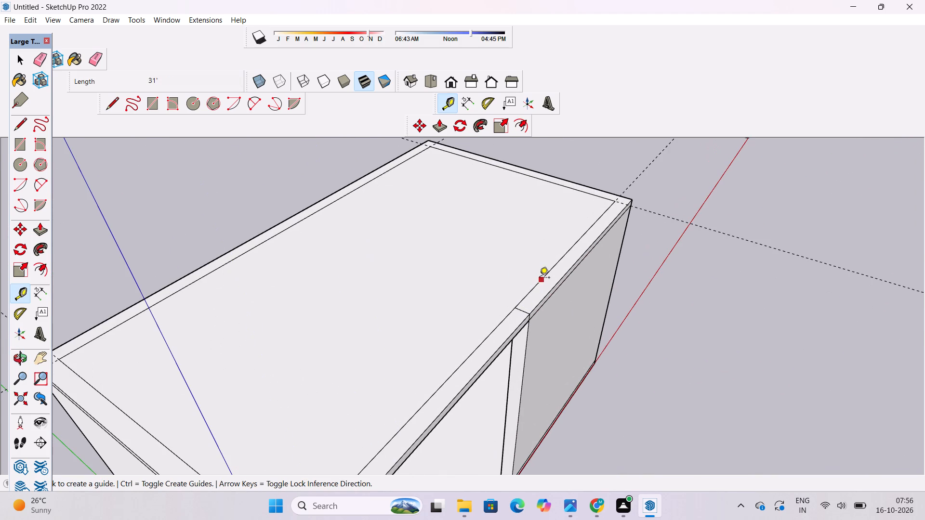
pyautogui.click(540, 278)
pyautogui.scroll(-3, 530, 266)
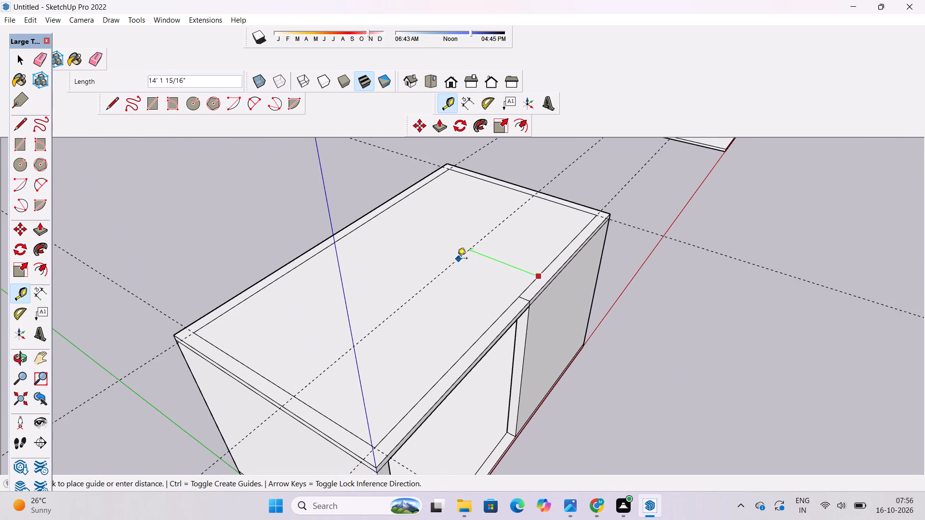
pyautogui.click(525, 186)
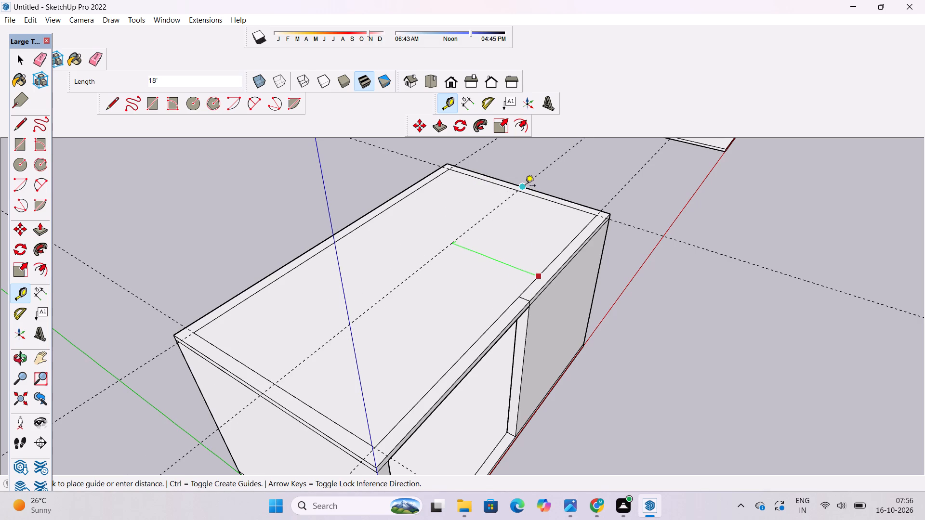
# Draw a 66' line along the 18' guide between the short sides of the inset rectangle.
pyautogui.press('o')
pyautogui.moveTo(594, 316); pyautogui.dragTo(397, 314)
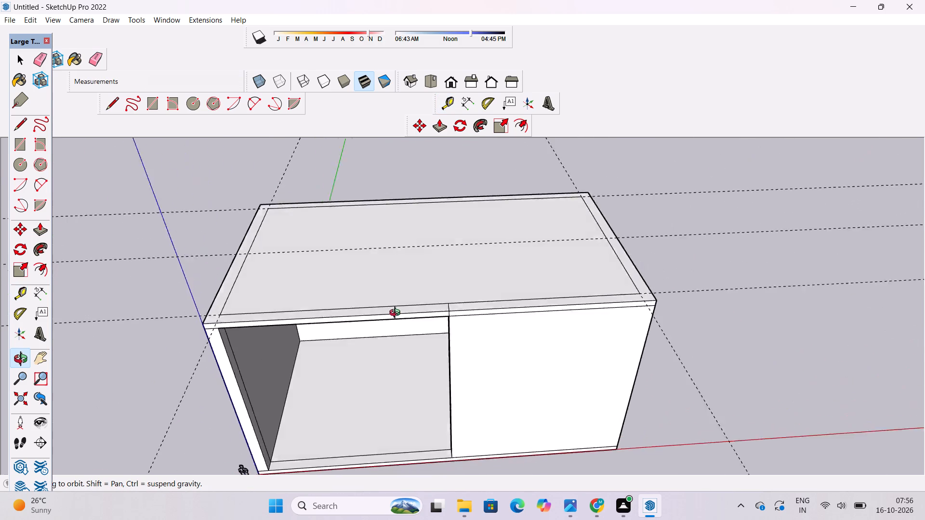
pyautogui.moveTo(397, 314); pyautogui.dragTo(370, 447)
pyautogui.moveTo(348, 374); pyautogui.dragTo(359, 419)
pyautogui.moveTo(358, 419); pyautogui.dragTo(461, 385)
pyautogui.moveTo(461, 385); pyautogui.dragTo(456, 405)
pyautogui.moveTo(453, 402); pyautogui.dragTo(457, 389)
pyautogui.press('l')
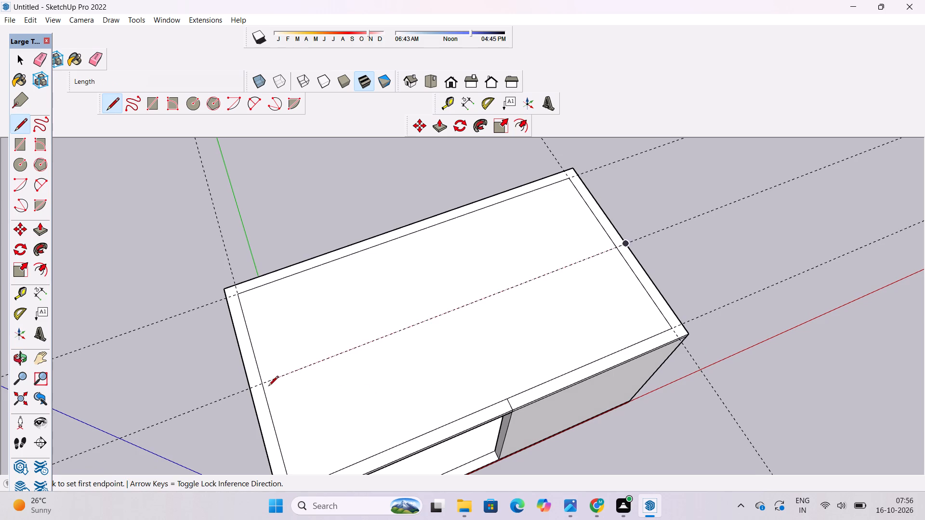
pyautogui.click(264, 382)
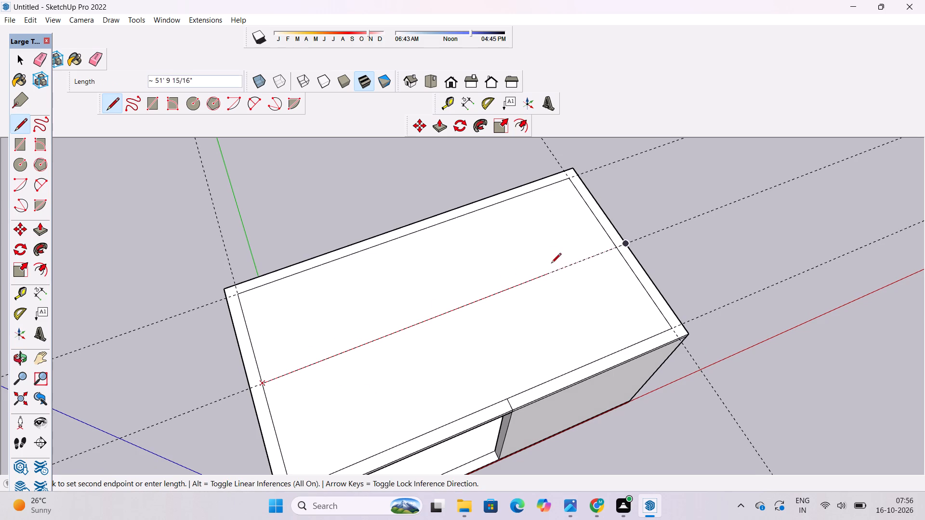
pyautogui.click(614, 250)
# Erase all the remaining guides around the top slab's inset outline and dividing line.
pyautogui.press('e')
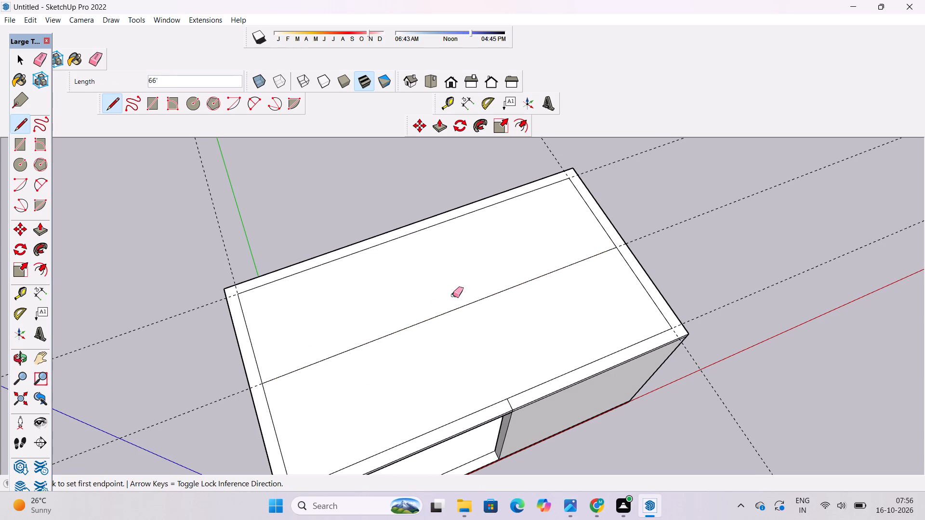
pyautogui.moveTo(681, 221); pyautogui.dragTo(709, 360)
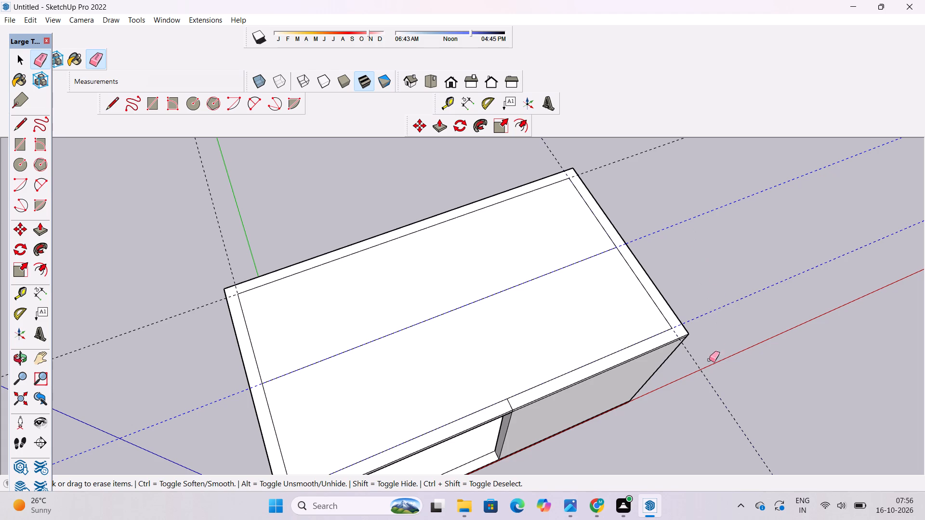
pyautogui.moveTo(709, 360); pyautogui.dragTo(698, 376)
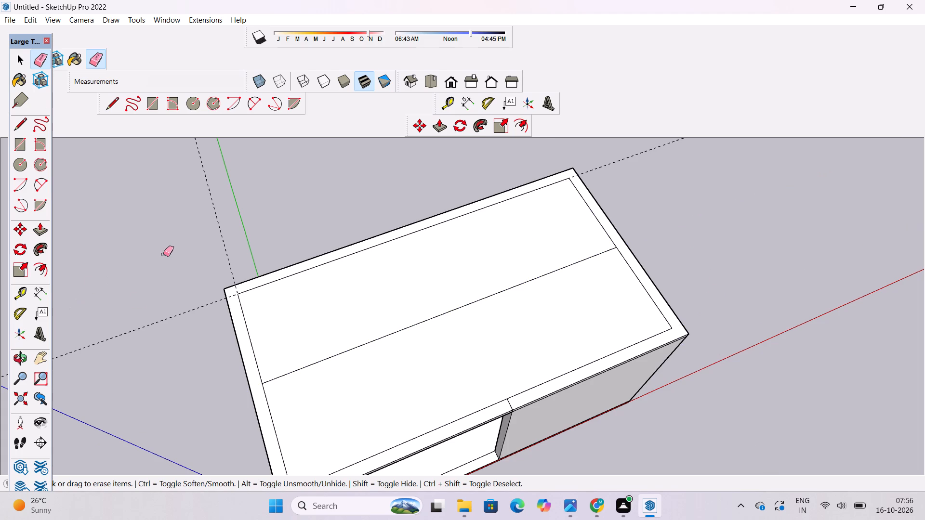
pyautogui.moveTo(230, 218); pyautogui.dragTo(224, 249)
pyautogui.moveTo(214, 256); pyautogui.dragTo(211, 279)
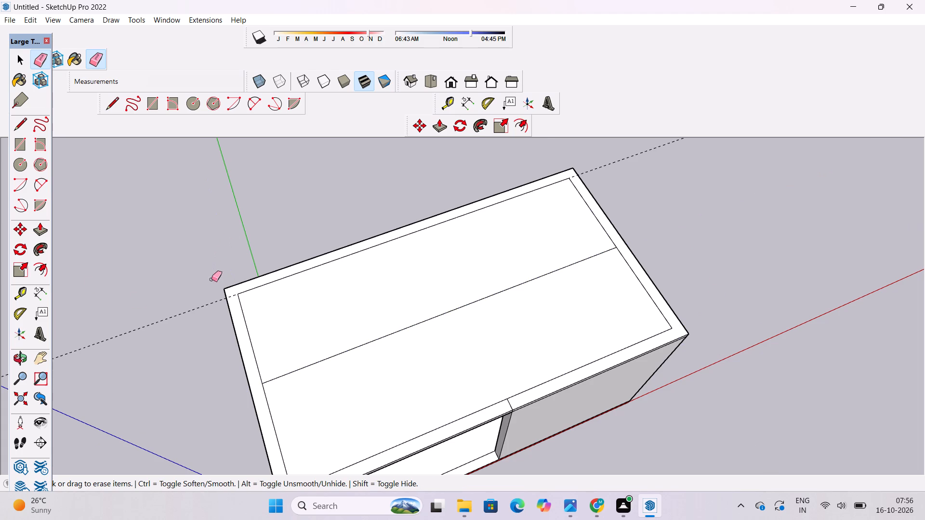
pyautogui.moveTo(211, 279); pyautogui.dragTo(211, 314)
# Draw a 2' line from the inset rectangle's front corner nearest the origin to the top slab's front edge.
pyautogui.press('o')
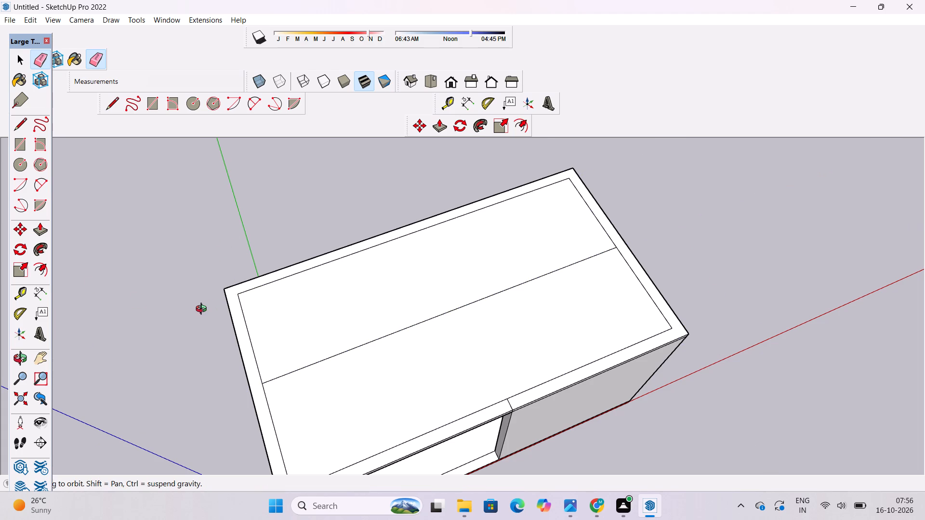
pyautogui.moveTo(227, 337); pyautogui.dragTo(230, 254)
pyautogui.scroll(2, 253, 308)
pyautogui.keyDown('shift'); pyautogui.moveTo(253, 308); pyautogui.dragTo(206, 289); pyautogui.keyUp('shift')
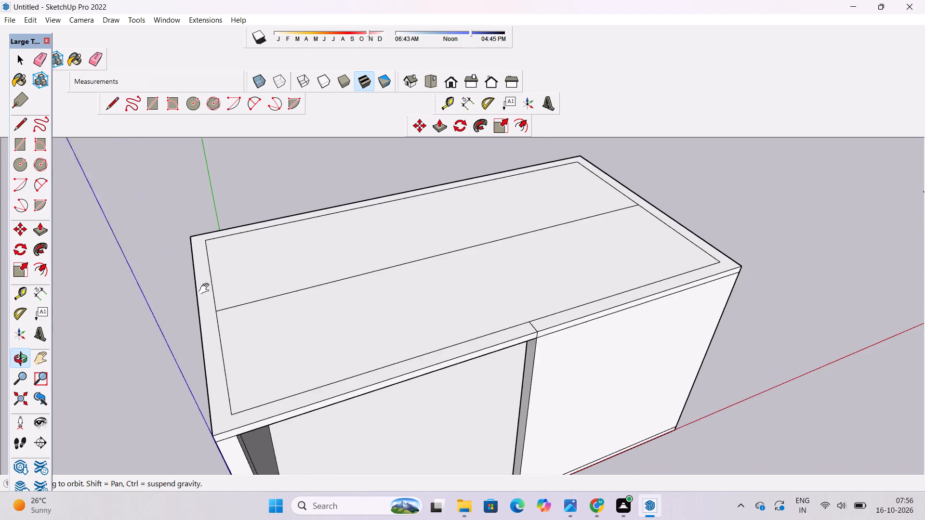
pyautogui.keyDown('shift'); pyautogui.moveTo(206, 289); pyautogui.dragTo(203, 288); pyautogui.keyUp('shift')
pyautogui.moveTo(202, 288); pyautogui.dragTo(225, 324)
pyautogui.keyDown('shift'); pyautogui.moveTo(215, 314); pyautogui.dragTo(215, 242); pyautogui.keyUp('shift')
pyautogui.moveTo(249, 266); pyautogui.dragTo(180, 293)
pyautogui.keyDown('shift'); pyautogui.moveTo(174, 294); pyautogui.dragTo(299, 261); pyautogui.keyUp('shift')
pyautogui.keyDown('shift'); pyautogui.moveTo(302, 262); pyautogui.dragTo(281, 273); pyautogui.keyUp('shift')
pyautogui.moveTo(305, 314); pyautogui.dragTo(274, 313)
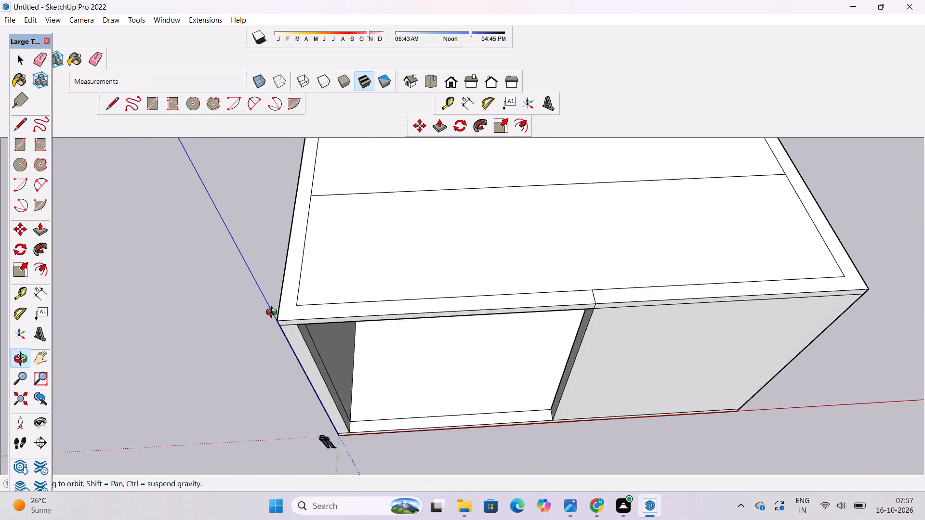
pyautogui.moveTo(274, 313); pyautogui.dragTo(271, 313)
pyautogui.scroll(3, 263, 309)
pyautogui.keyDown('shift'); pyautogui.moveTo(262, 307); pyautogui.dragTo(244, 316); pyautogui.keyUp('shift')
pyautogui.press('l')
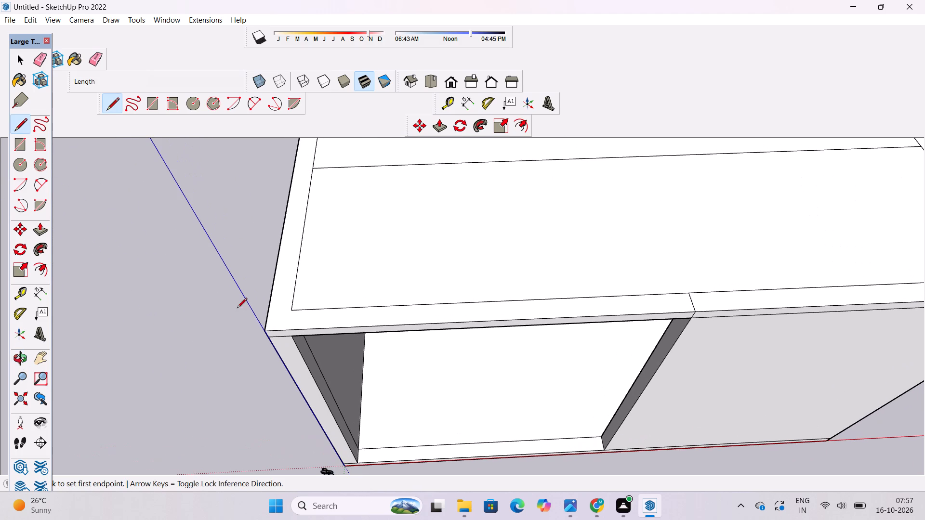
pyautogui.click(293, 307)
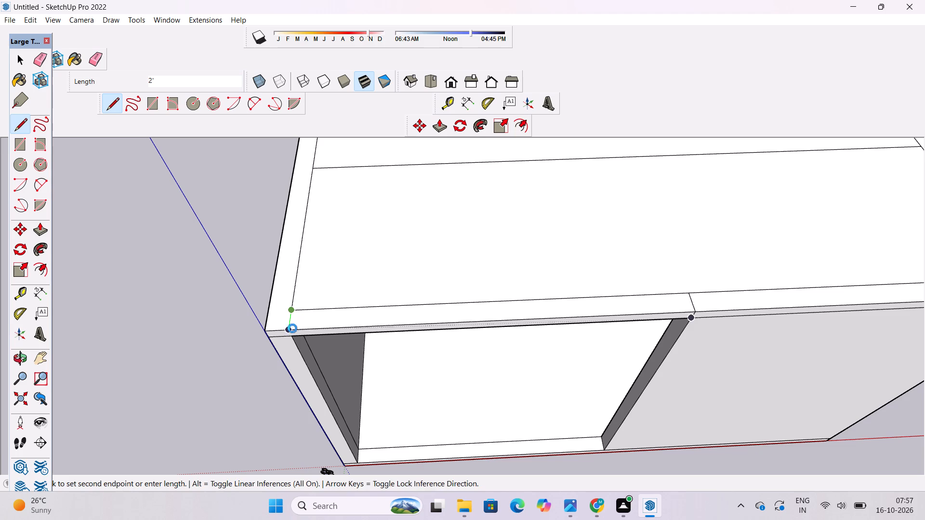
pyautogui.click(292, 328)
pyautogui.press('space')
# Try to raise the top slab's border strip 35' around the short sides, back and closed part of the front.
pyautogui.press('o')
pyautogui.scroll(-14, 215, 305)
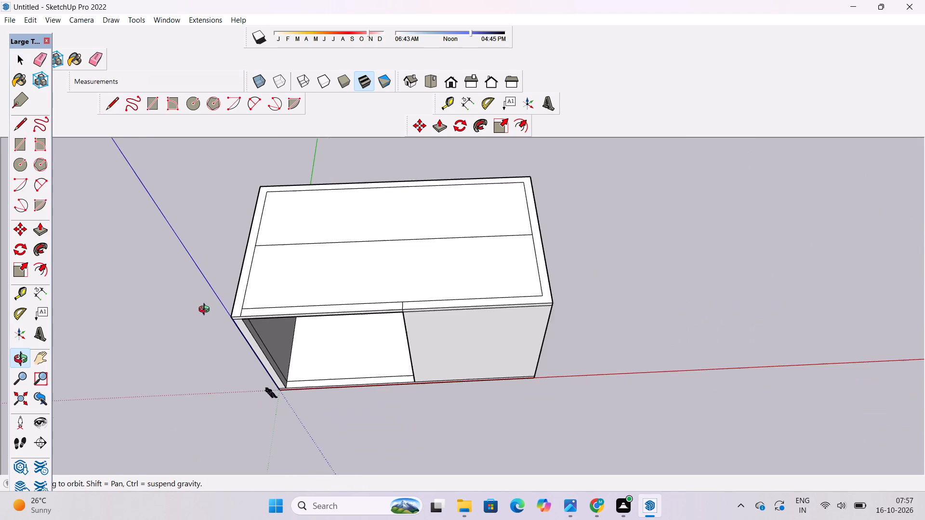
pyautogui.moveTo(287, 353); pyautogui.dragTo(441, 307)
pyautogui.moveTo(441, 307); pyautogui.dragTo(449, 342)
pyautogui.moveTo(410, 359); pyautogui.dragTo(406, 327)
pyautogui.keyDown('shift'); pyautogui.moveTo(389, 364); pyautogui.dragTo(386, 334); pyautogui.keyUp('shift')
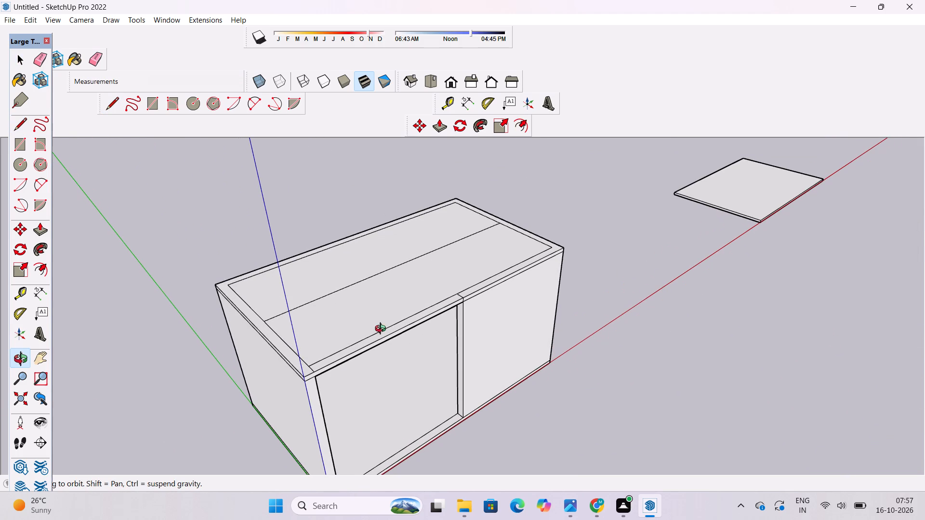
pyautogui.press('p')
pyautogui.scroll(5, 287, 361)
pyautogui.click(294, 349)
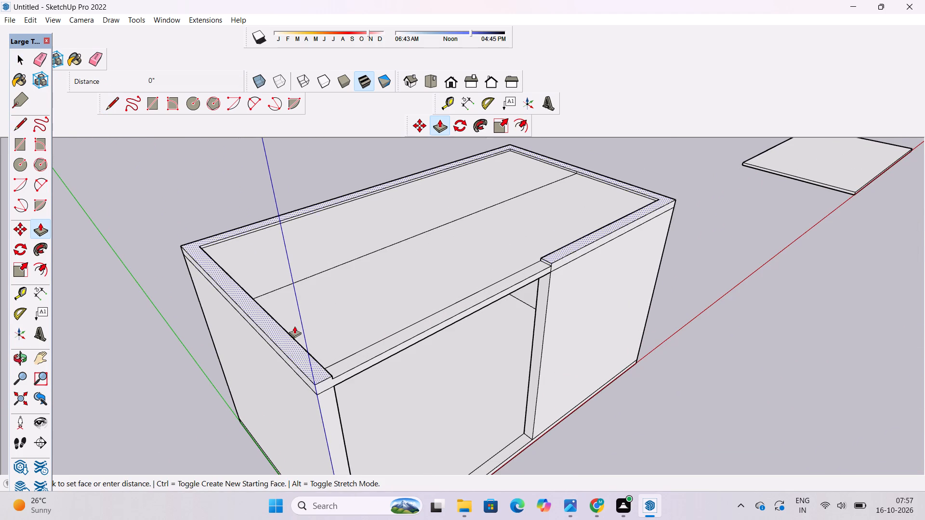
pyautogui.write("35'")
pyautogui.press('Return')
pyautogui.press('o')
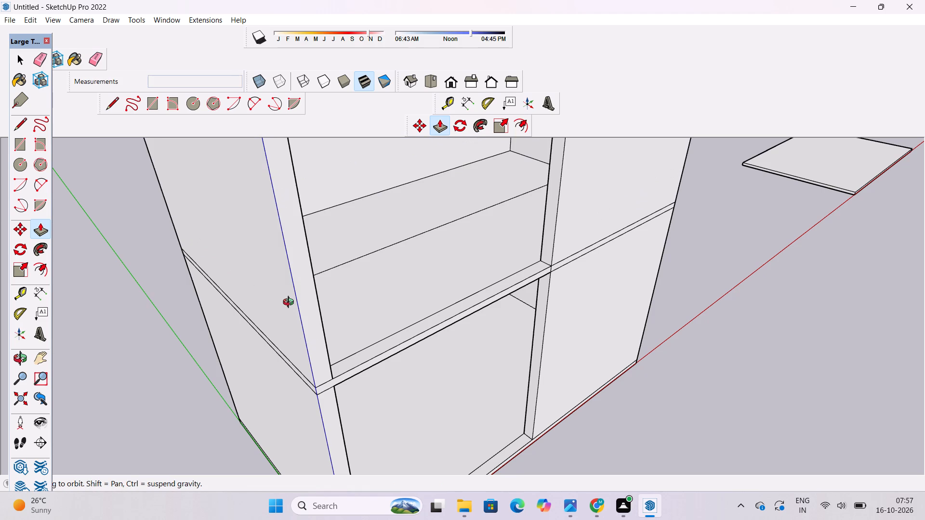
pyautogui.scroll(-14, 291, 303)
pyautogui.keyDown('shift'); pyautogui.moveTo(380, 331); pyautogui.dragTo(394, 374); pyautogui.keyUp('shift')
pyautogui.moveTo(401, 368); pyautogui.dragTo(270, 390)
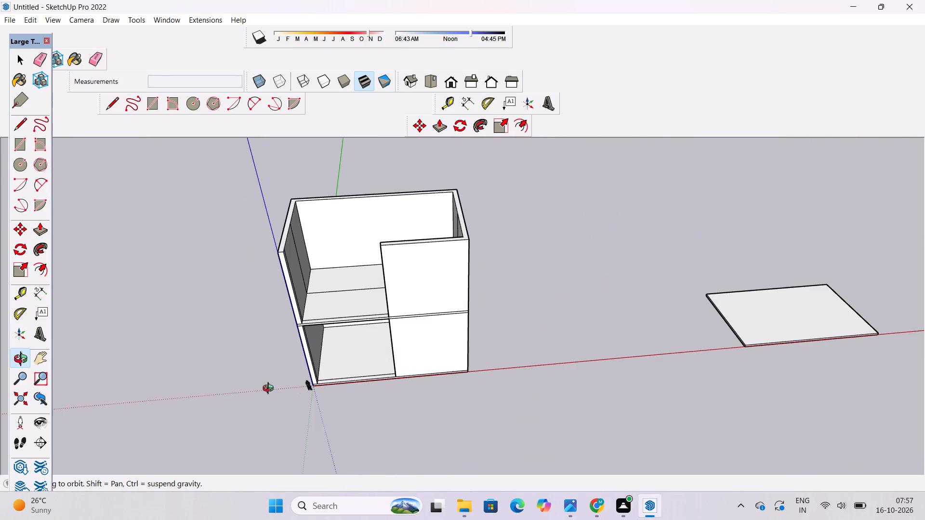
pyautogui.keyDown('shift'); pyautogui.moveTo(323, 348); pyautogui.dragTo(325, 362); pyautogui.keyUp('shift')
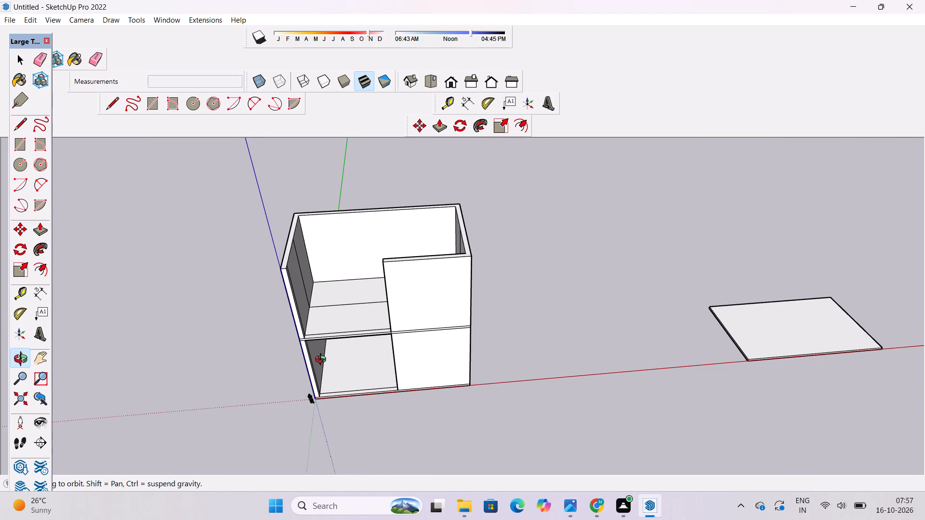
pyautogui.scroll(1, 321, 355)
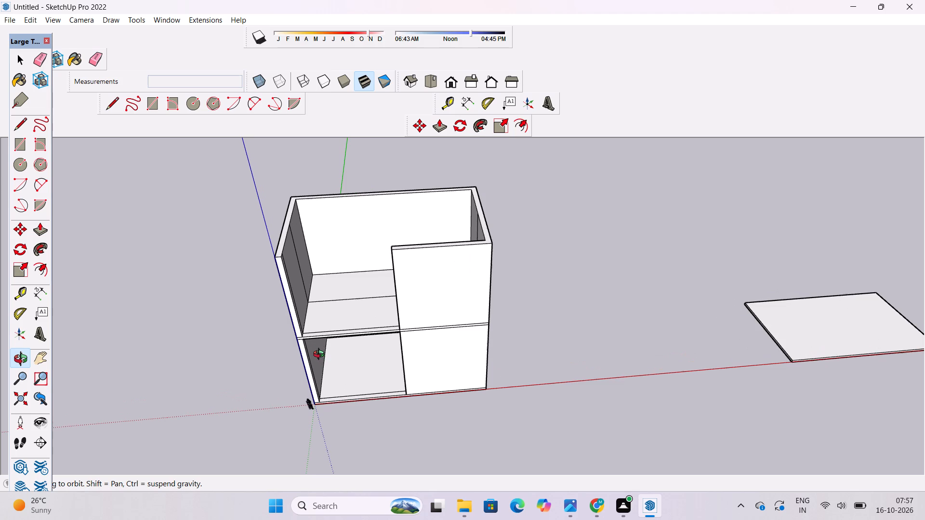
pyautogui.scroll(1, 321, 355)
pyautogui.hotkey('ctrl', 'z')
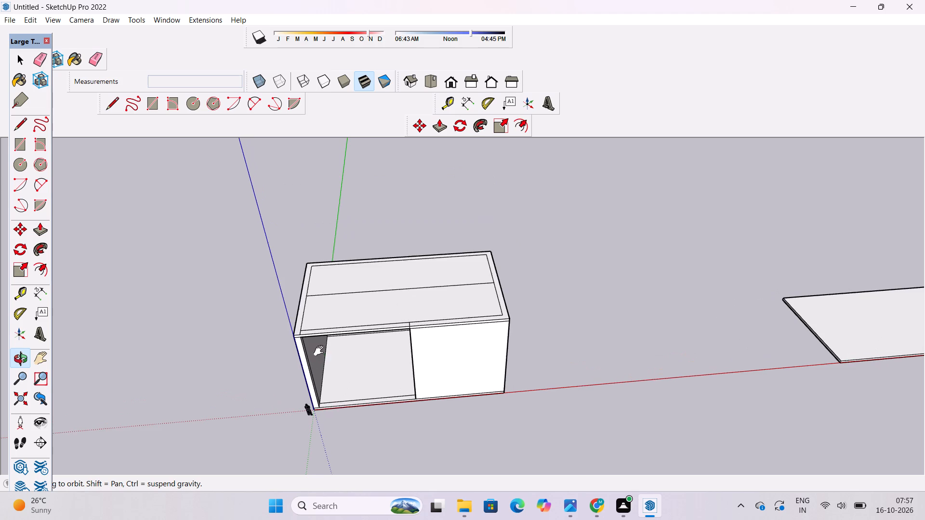
# Extend the lengthwise dividing line 2' across the border strip to the slab's outer short edge farthest from the origin.
pyautogui.keyDown('shift'); pyautogui.moveTo(321, 351); pyautogui.dragTo(329, 411); pyautogui.keyUp('shift')
pyautogui.scroll(9, 526, 334)
pyautogui.press('l')
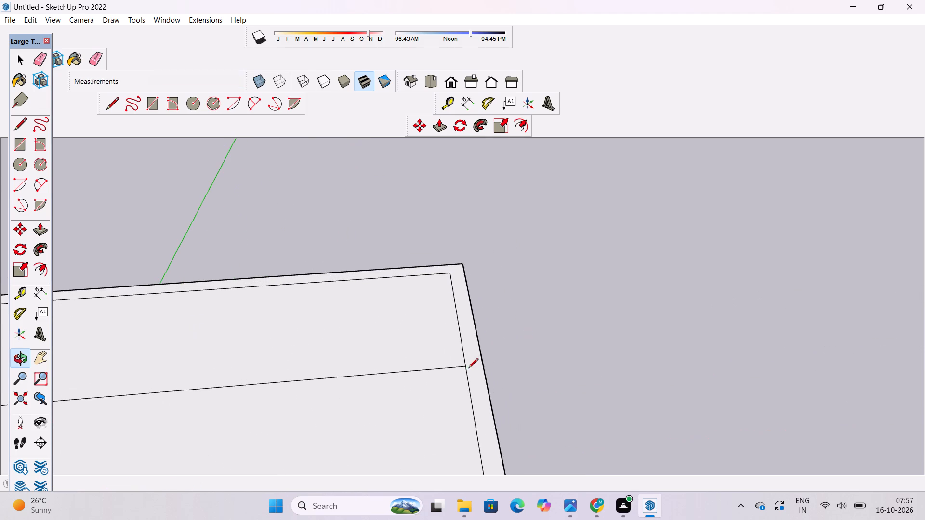
pyautogui.click(465, 367)
pyautogui.click(485, 365)
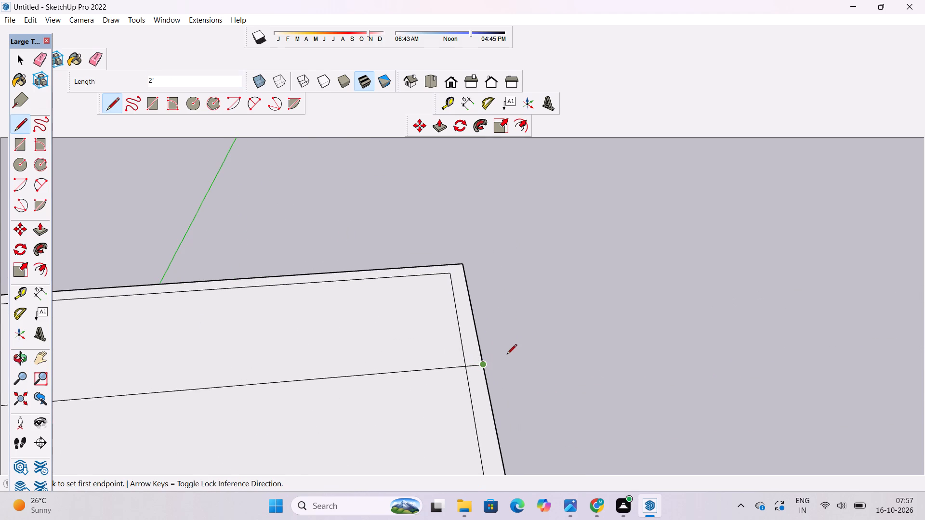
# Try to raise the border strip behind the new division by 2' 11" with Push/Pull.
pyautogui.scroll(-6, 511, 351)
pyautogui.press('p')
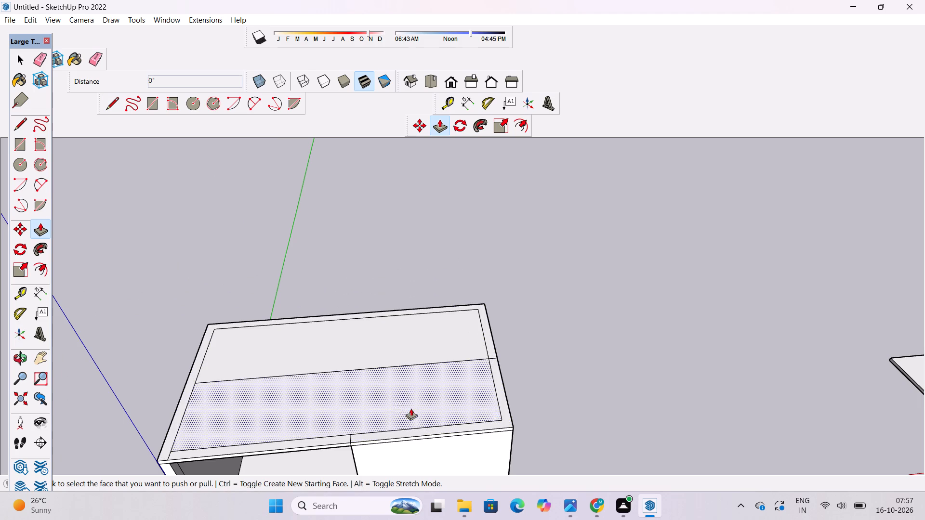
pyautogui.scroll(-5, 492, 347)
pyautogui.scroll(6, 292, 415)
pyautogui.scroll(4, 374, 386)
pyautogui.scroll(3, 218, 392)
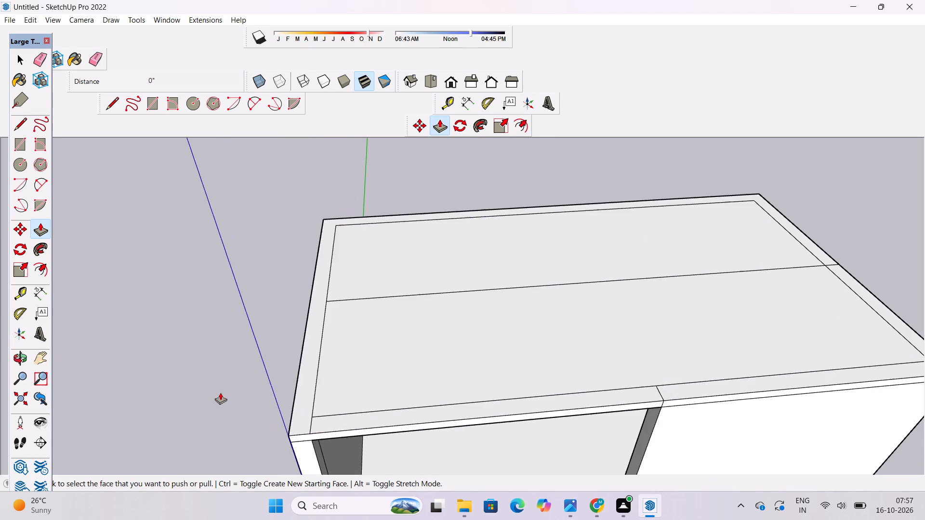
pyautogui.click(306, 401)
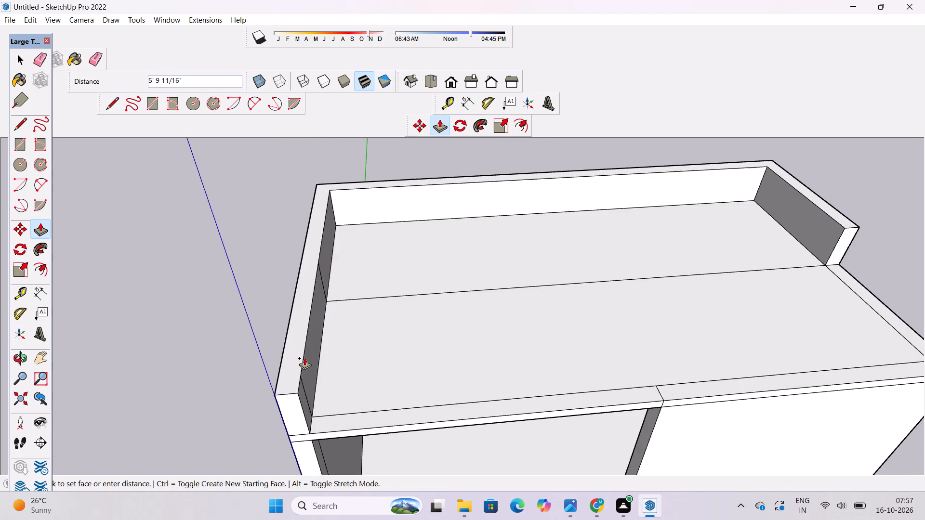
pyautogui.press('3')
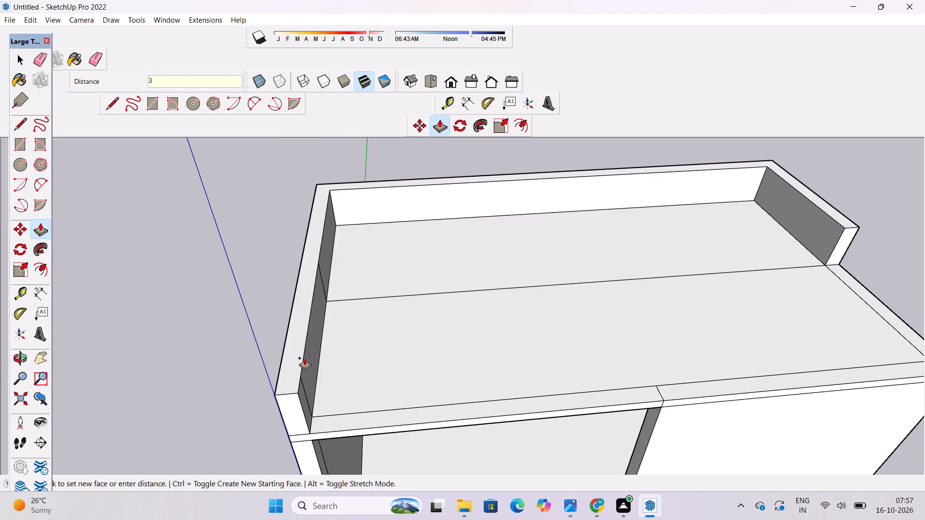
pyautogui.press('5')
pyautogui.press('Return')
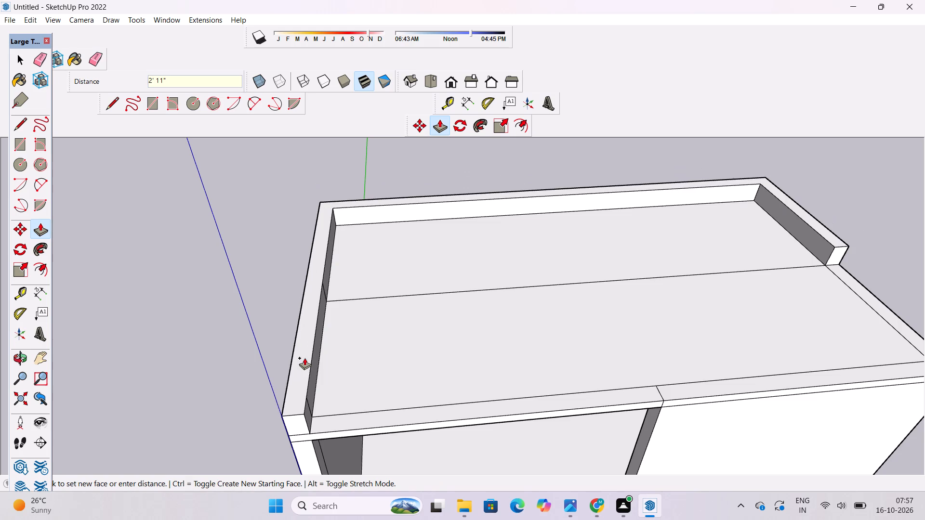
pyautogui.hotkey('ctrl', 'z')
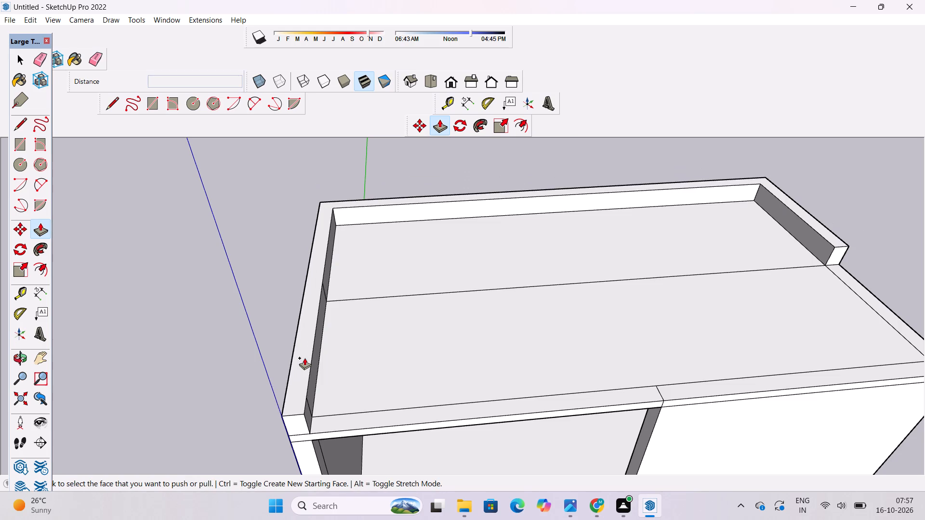
# Push/Pull the border strip up 35' to form the back wall, full near-origin side wall and shorter far side wall.
pyautogui.click(308, 366)
pyautogui.write("35'")
pyautogui.press('Return')
pyautogui.press('space')
# Examine the raised upper-storey walls and the separate slab from several angles.
pyautogui.write('o')
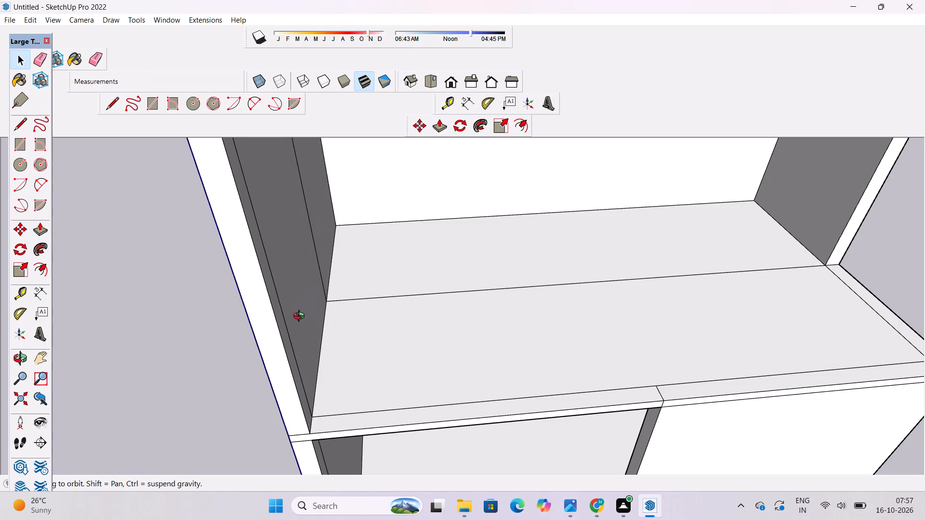
pyautogui.scroll(-11, 301, 317)
pyautogui.moveTo(305, 327); pyautogui.dragTo(402, 298)
pyautogui.moveTo(402, 298); pyautogui.dragTo(377, 299)
pyautogui.keyDown('shift'); pyautogui.scroll(4, 395, 320); pyautogui.keyUp('shift')
pyautogui.keyDown('shift'); pyautogui.moveTo(400, 320); pyautogui.dragTo(205, 341); pyautogui.keyUp('shift')
pyautogui.scroll(-4, 203, 341)
pyautogui.keyDown('shift'); pyautogui.moveTo(213, 344); pyautogui.dragTo(277, 360); pyautogui.keyUp('shift')
pyautogui.keyDown('shift'); pyautogui.moveTo(277, 359); pyautogui.dragTo(277, 346); pyautogui.keyUp('shift')
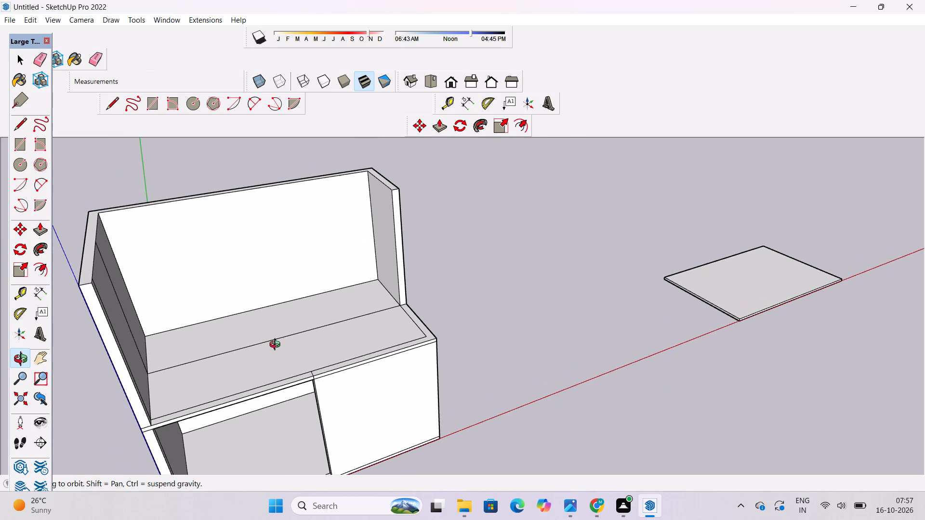
pyautogui.keyDown('shift'); pyautogui.moveTo(277, 346); pyautogui.dragTo(277, 346); pyautogui.keyUp('shift')
pyautogui.scroll(-5, 338, 333)
pyautogui.moveTo(301, 340); pyautogui.dragTo(363, 345)
pyautogui.keyDown('shift'); pyautogui.moveTo(366, 343); pyautogui.dragTo(350, 326); pyautogui.keyUp('shift')
# Copy the separate slab onto the upper walls, matching its bottom back corner to the walls' top outer back corner near the origin.
pyautogui.press('space')
pyautogui.click(584, 261)
pyautogui.press('m')
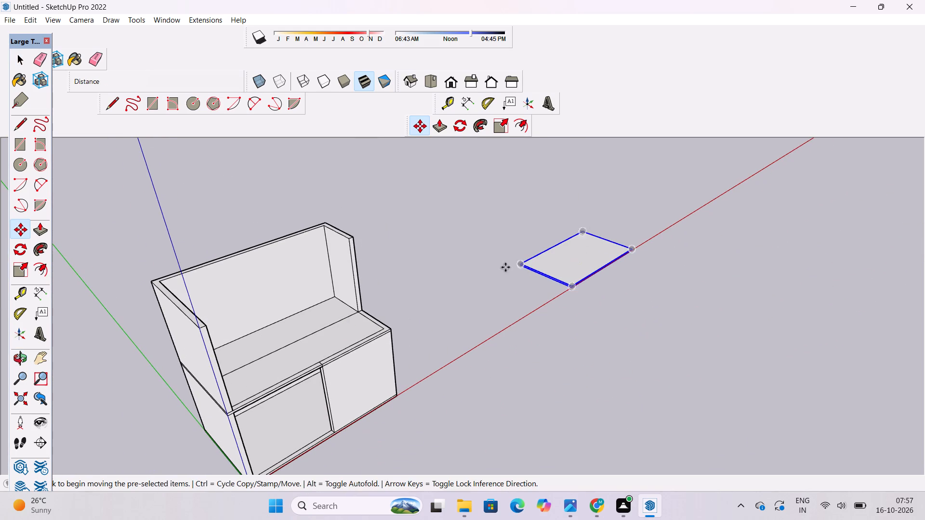
pyautogui.scroll(20, 518, 276)
pyautogui.scroll(4, 518, 276)
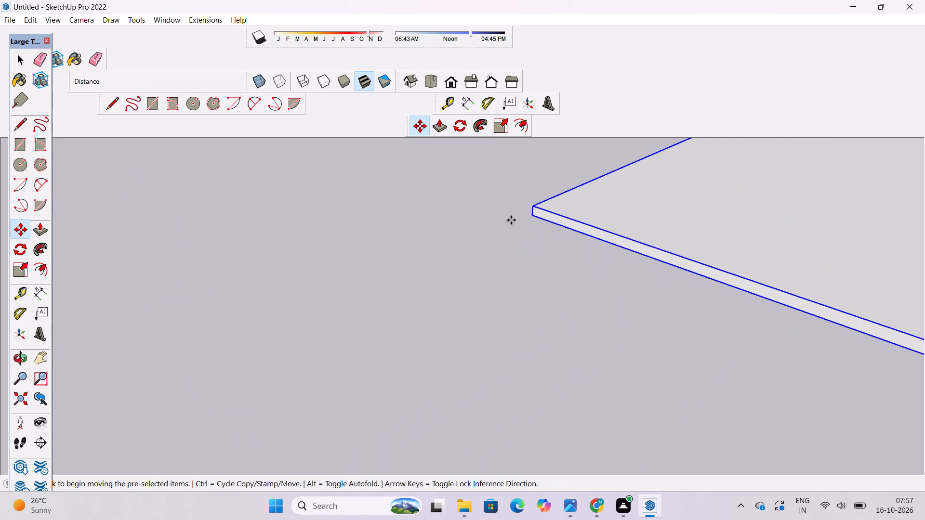
pyautogui.click(534, 217)
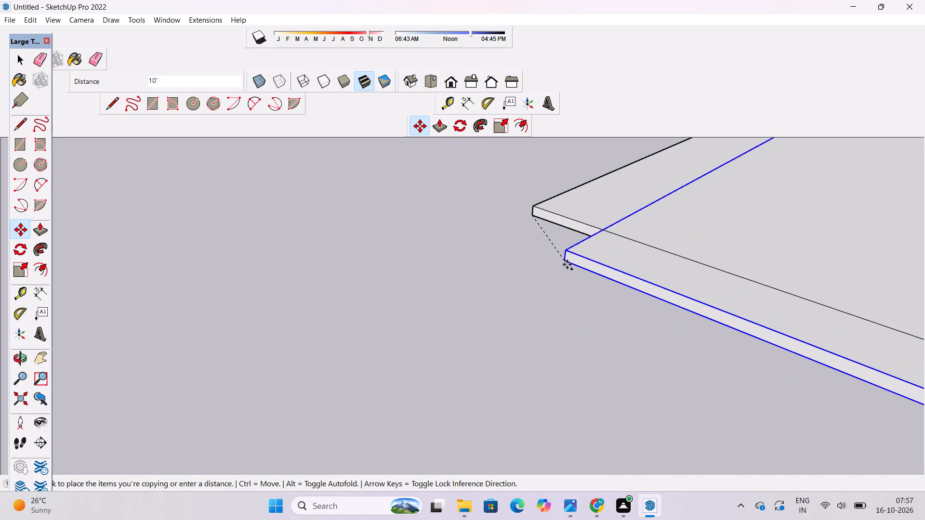
pyautogui.scroll(-15, 567, 264)
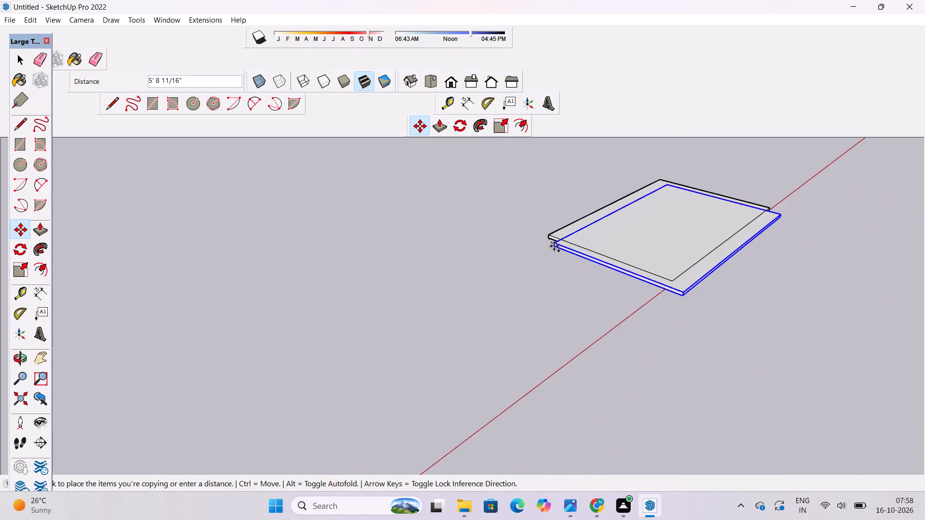
pyautogui.scroll(-11, 554, 246)
pyautogui.scroll(7, 274, 231)
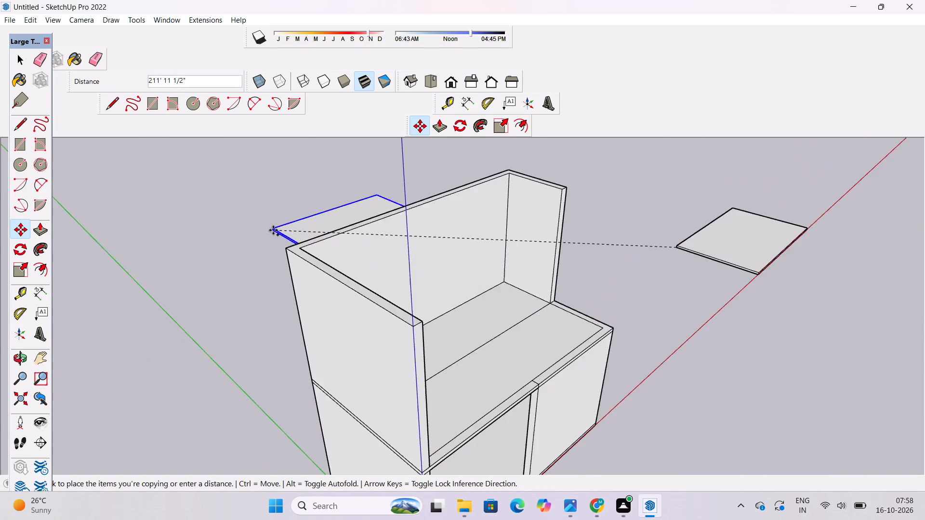
pyautogui.scroll(4, 273, 230)
pyautogui.scroll(-7, 273, 230)
pyautogui.scroll(10, 308, 250)
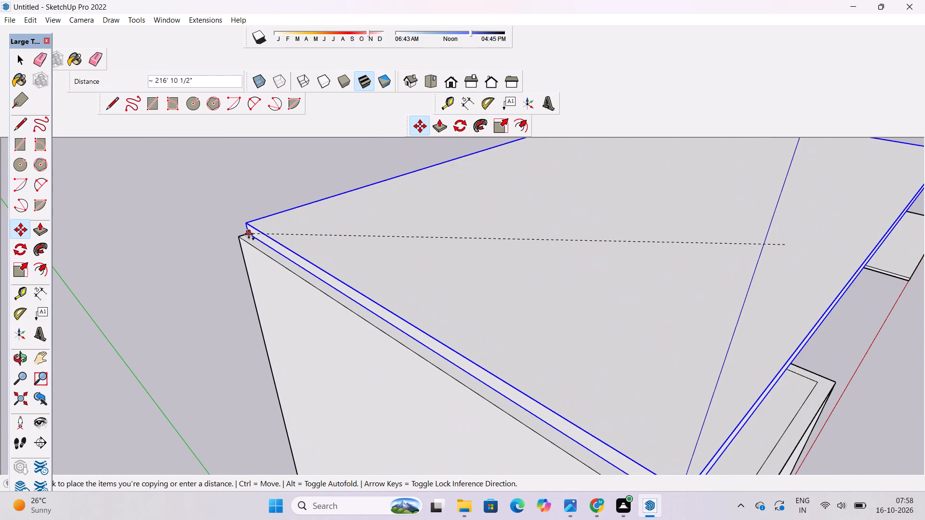
pyautogui.click(239, 236)
# Explode the copied slab on top of the upper walls and clear the selection.
pyautogui.press('space')
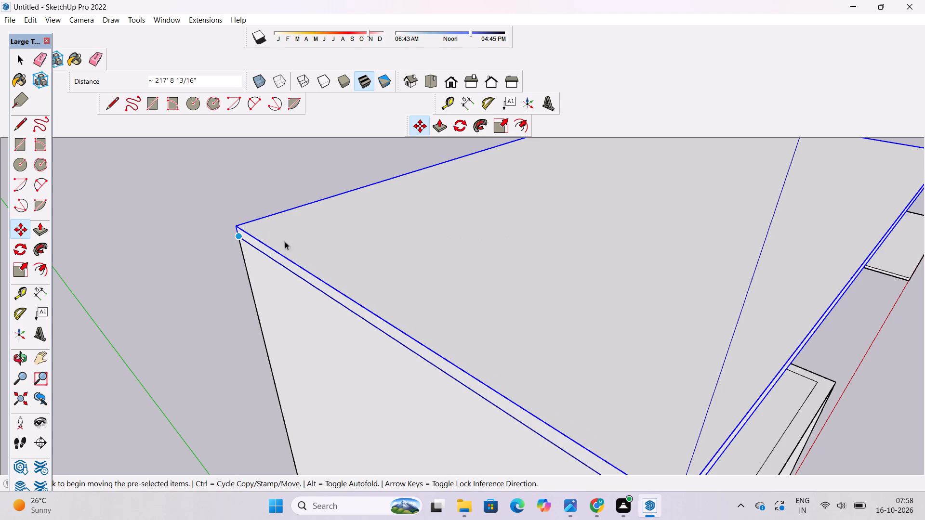
pyautogui.rightClick(296, 242)
pyautogui.click(344, 318)
pyautogui.click(167, 307)
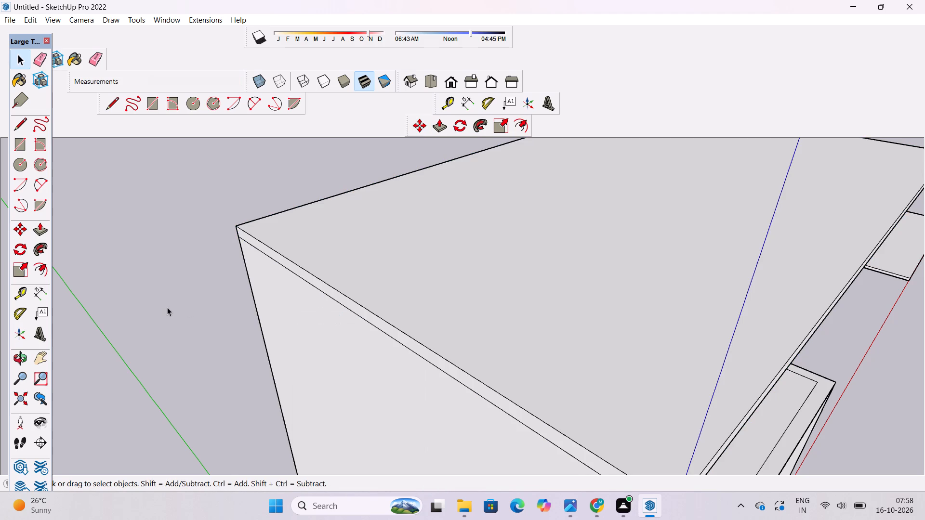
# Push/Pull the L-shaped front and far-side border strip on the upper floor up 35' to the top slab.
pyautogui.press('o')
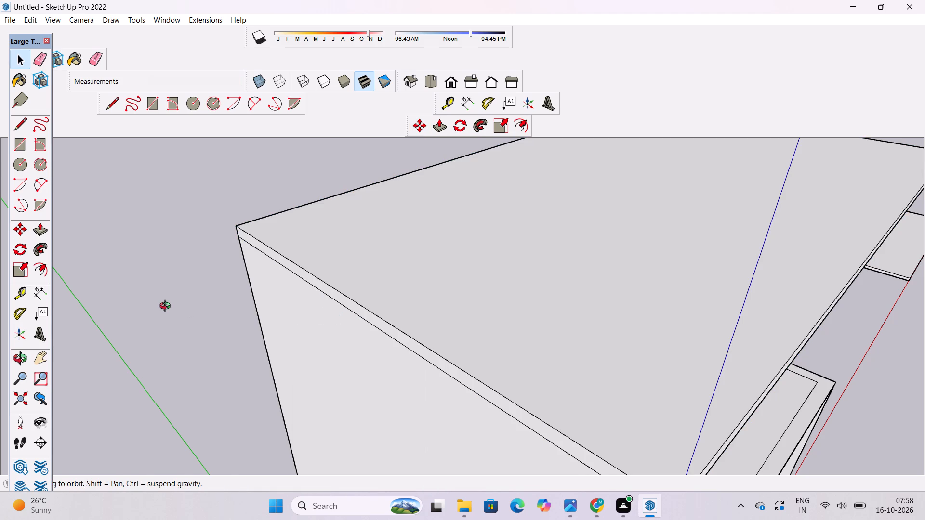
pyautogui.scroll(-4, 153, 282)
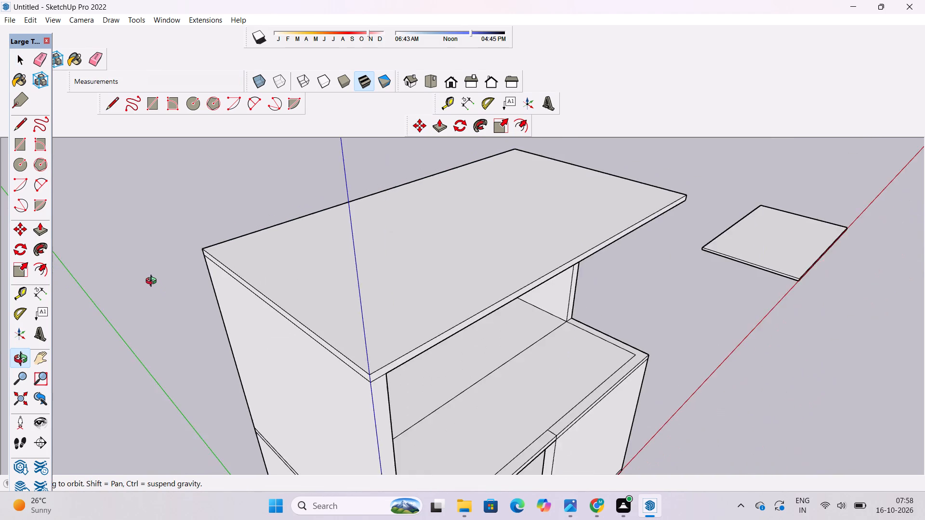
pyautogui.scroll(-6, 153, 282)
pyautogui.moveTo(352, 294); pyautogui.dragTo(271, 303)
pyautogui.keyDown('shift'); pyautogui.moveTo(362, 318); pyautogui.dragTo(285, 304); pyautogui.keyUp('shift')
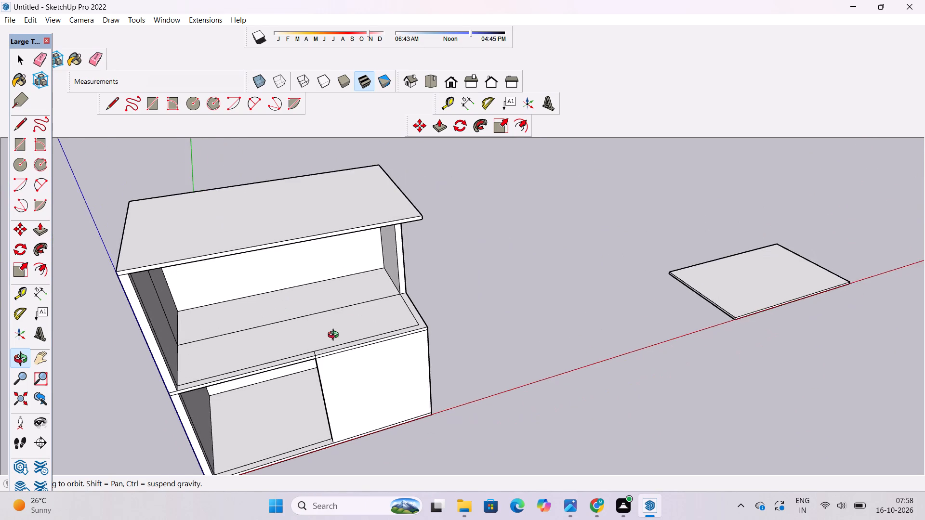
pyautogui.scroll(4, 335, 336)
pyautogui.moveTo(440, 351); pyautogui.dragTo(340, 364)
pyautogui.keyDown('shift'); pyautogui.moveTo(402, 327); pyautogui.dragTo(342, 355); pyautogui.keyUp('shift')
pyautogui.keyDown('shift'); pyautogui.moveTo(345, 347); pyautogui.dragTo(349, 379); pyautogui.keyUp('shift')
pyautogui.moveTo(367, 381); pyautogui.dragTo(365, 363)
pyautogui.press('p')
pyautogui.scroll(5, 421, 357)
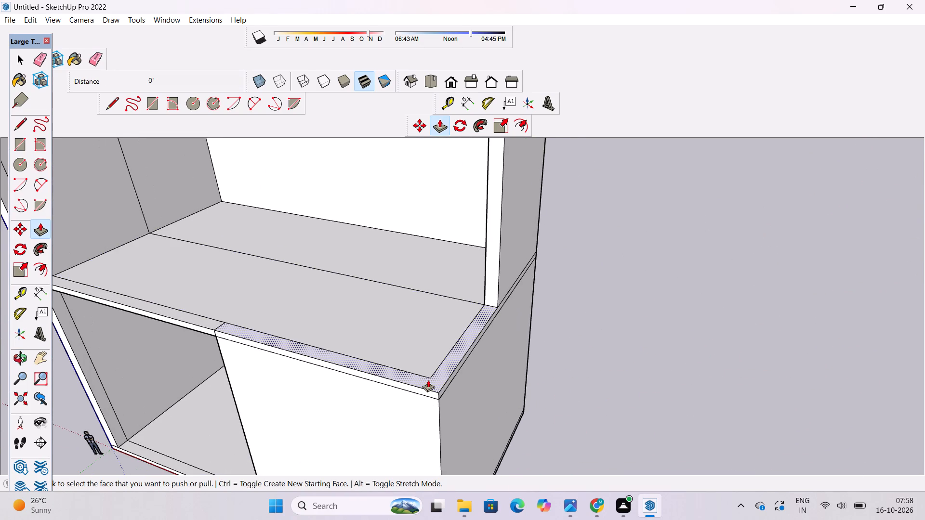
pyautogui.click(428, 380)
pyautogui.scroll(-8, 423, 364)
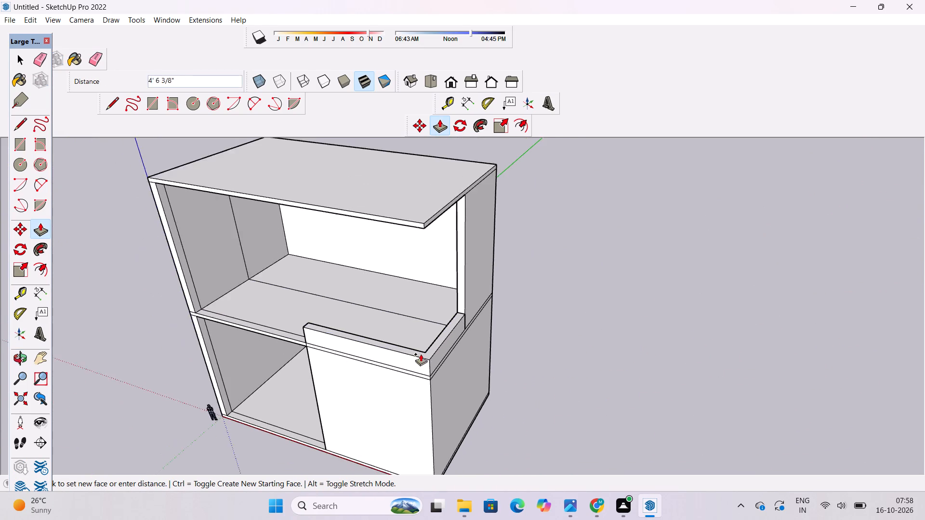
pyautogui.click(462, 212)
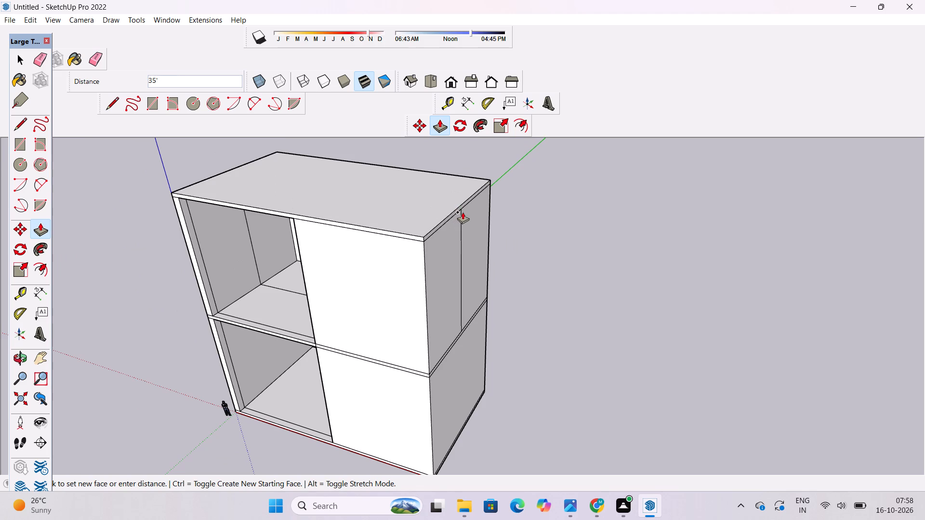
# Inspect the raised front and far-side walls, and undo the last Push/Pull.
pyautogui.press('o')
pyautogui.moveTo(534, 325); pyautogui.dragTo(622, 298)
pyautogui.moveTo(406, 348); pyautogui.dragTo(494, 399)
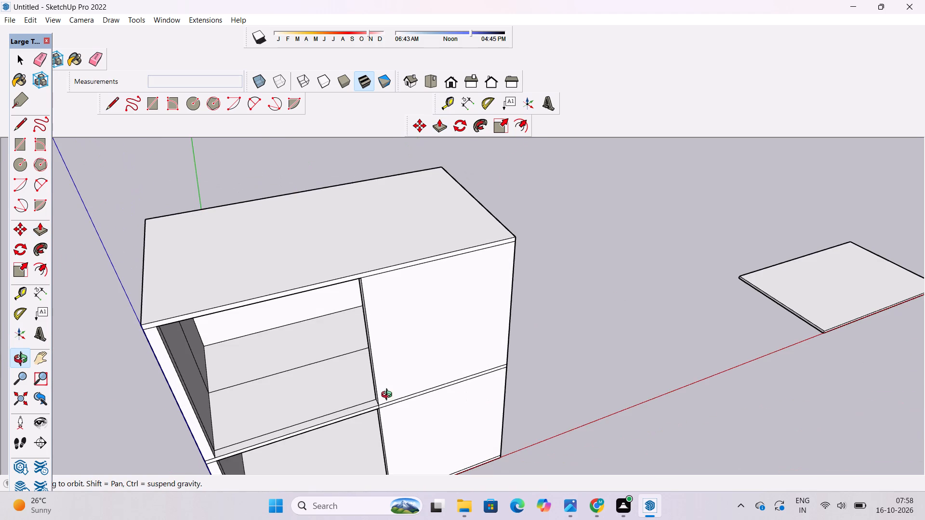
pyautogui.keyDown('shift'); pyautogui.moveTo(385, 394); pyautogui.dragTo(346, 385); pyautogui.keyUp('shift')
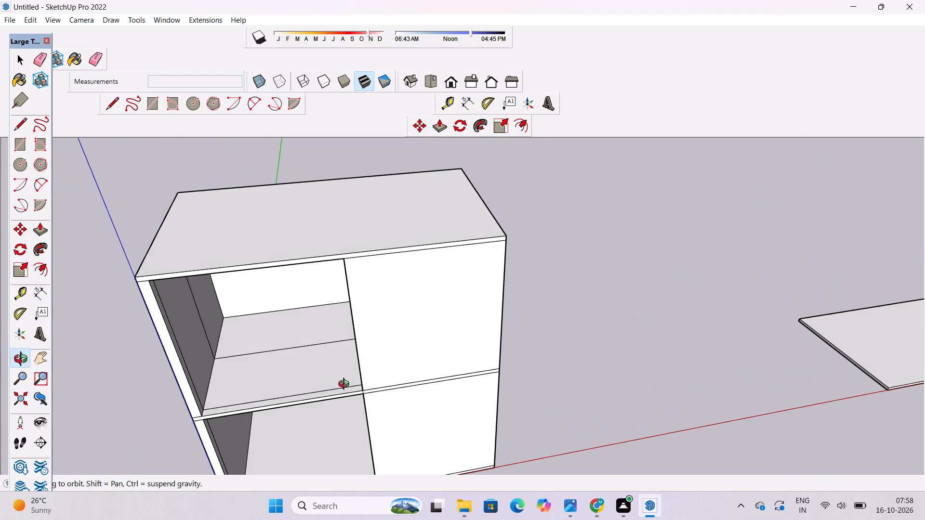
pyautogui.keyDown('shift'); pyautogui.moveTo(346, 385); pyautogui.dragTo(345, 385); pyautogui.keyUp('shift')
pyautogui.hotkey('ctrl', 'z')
# Place a parallel guide 1.5' in front of the line crossing the upper floor at the short side wall's end.
pyautogui.keyDown('shift'); pyautogui.moveTo(364, 372); pyautogui.dragTo(382, 403); pyautogui.keyUp('shift')
pyautogui.moveTo(382, 405); pyautogui.dragTo(370, 371)
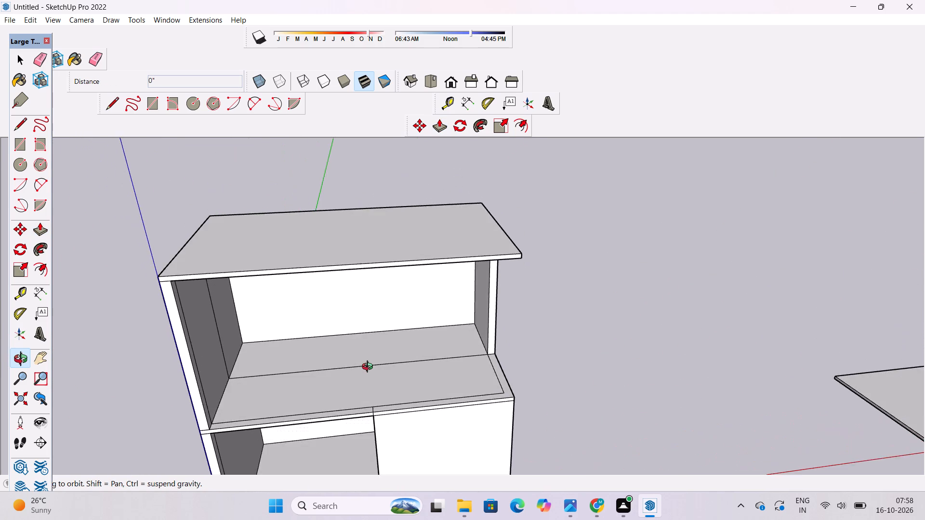
pyautogui.scroll(3, 370, 368)
pyautogui.keyDown('shift'); pyautogui.moveTo(370, 368); pyautogui.dragTo(381, 342); pyautogui.keyUp('shift')
pyautogui.moveTo(381, 342); pyautogui.dragTo(380, 362)
pyautogui.scroll(1, 348, 347)
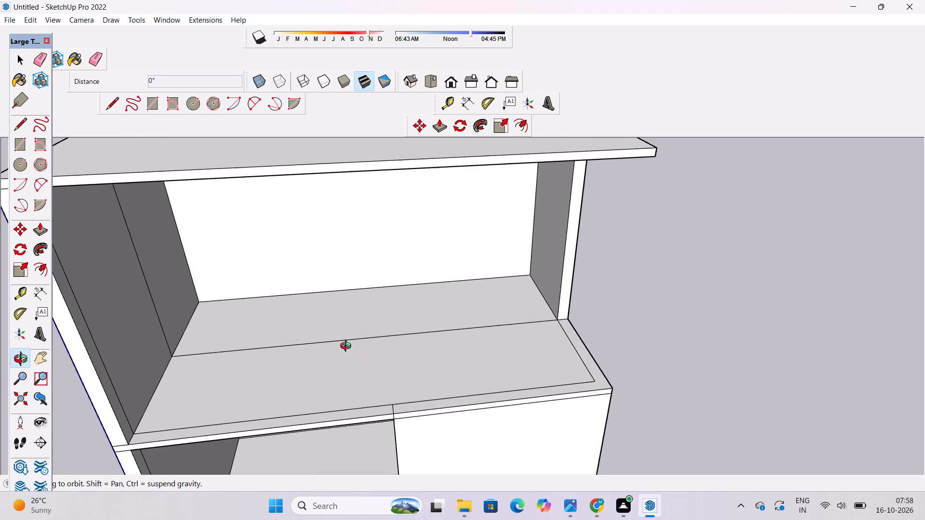
pyautogui.keyDown('shift'); pyautogui.click(342, 340); pyautogui.keyUp('shift')
pyautogui.moveTo(342, 340); pyautogui.dragTo(338, 346)
pyautogui.scroll(3, 344, 348)
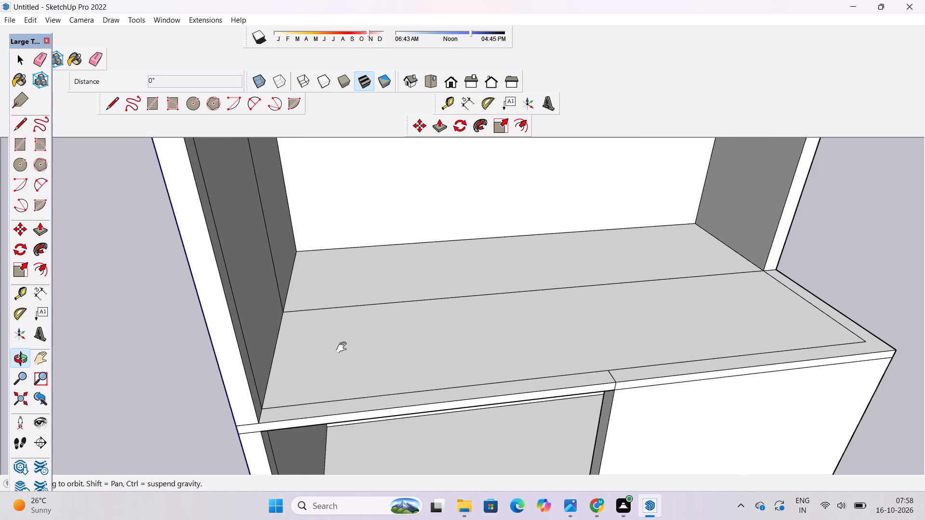
pyautogui.keyDown('shift'); pyautogui.moveTo(345, 348); pyautogui.dragTo(298, 363); pyautogui.keyUp('shift')
pyautogui.scroll(-5, 297, 357)
pyautogui.moveTo(436, 316); pyautogui.dragTo(416, 323)
pyautogui.moveTo(416, 323); pyautogui.dragTo(403, 353)
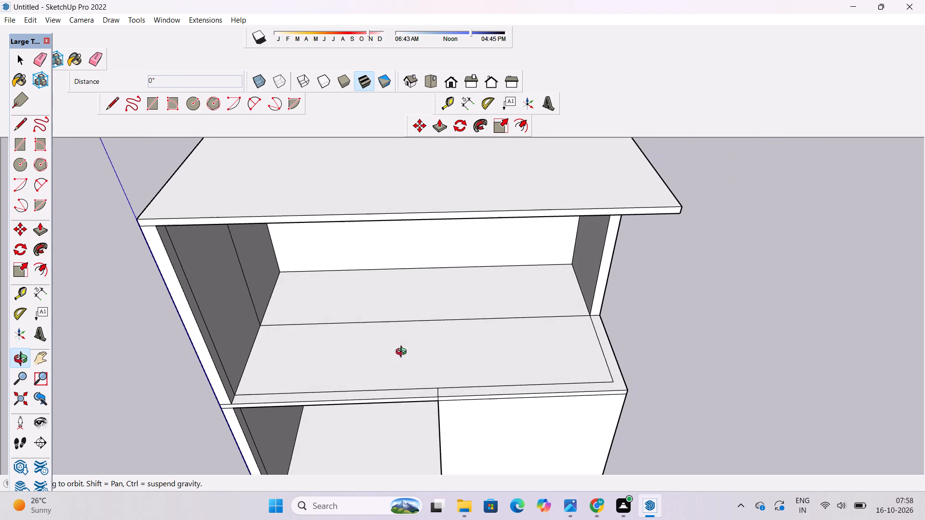
pyautogui.press('t')
pyautogui.click(429, 320)
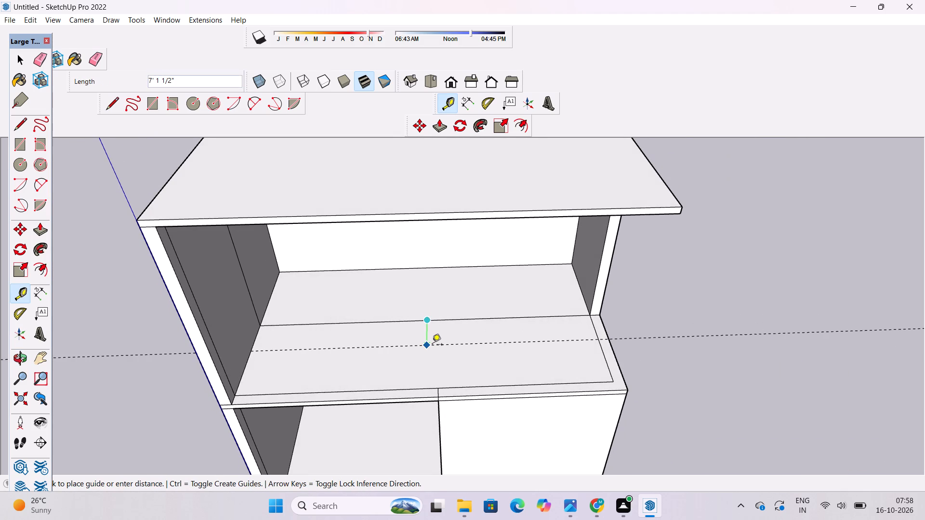
pyautogui.write("1.5'")
pyautogui.press('Return')
# Draw a 66' line along the guide, from the far-side border's inner edge to the near-origin side wall.
pyautogui.press('l')
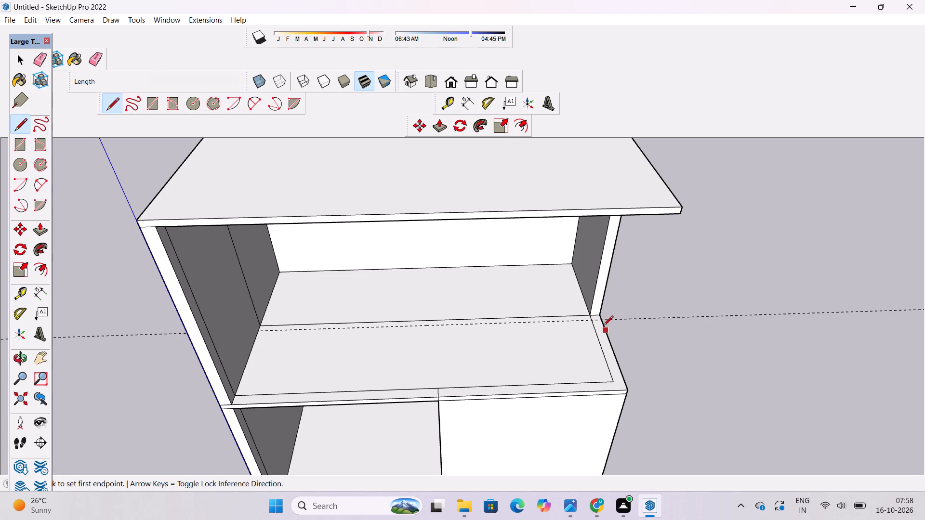
pyautogui.scroll(10, 603, 323)
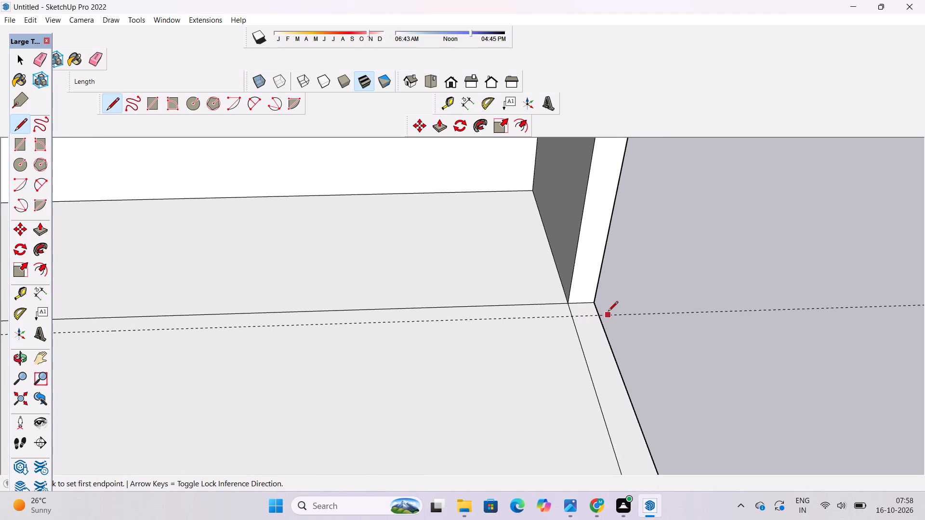
pyautogui.click(572, 316)
pyautogui.scroll(-15, 572, 316)
pyautogui.scroll(5, 485, 320)
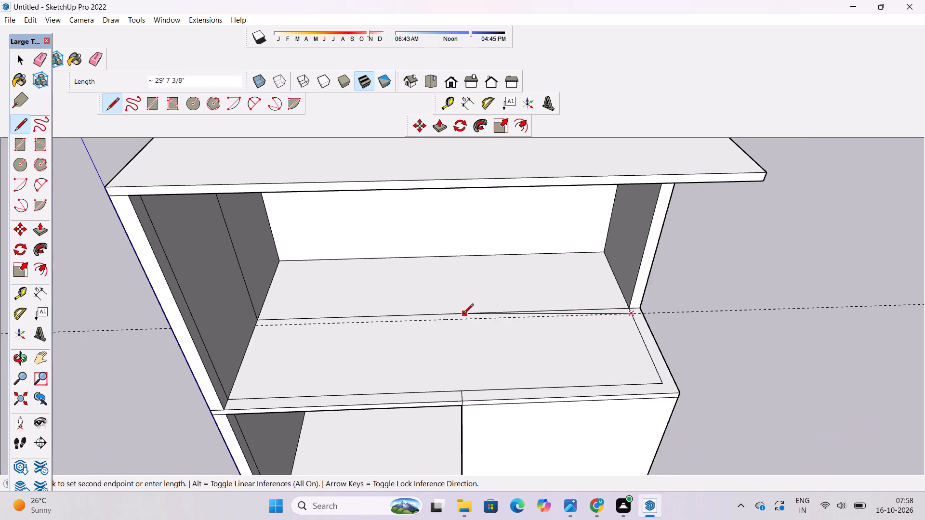
pyautogui.scroll(4, 463, 314)
pyautogui.scroll(5, 188, 328)
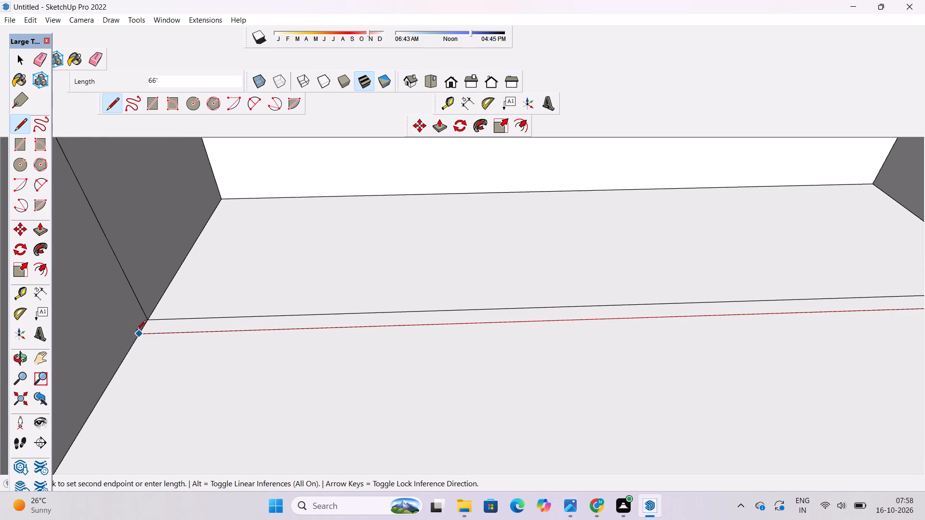
pyautogui.click(141, 337)
# Erase the vertical seam line on the inner face of the near-origin side wall.
pyautogui.press('e')
pyautogui.moveTo(130, 267); pyautogui.dragTo(130, 285)
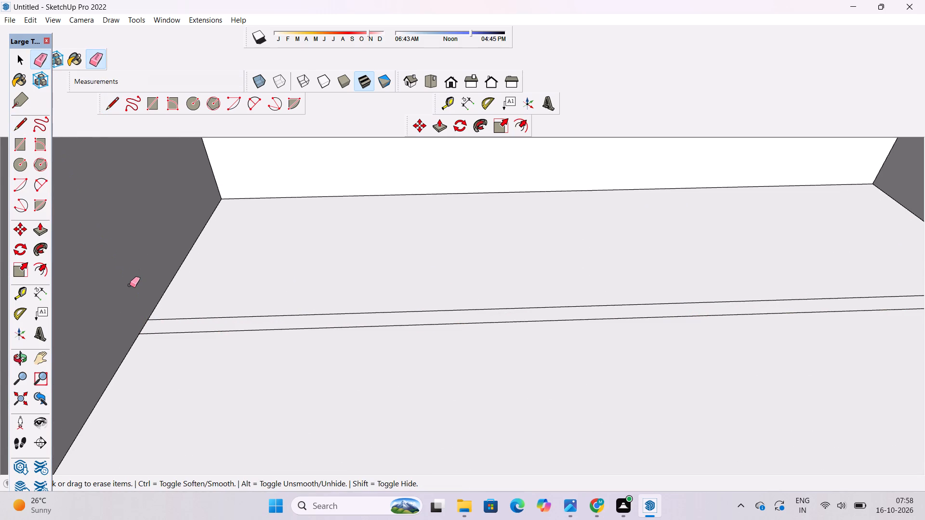
# Erase the dashed guide line crossing the upper floor.
pyautogui.scroll(-7, 130, 285)
pyautogui.press('o')
pyautogui.moveTo(354, 353); pyautogui.dragTo(347, 301)
pyautogui.moveTo(549, 318); pyautogui.dragTo(499, 315)
pyautogui.keyDown('shift'); pyautogui.moveTo(496, 314); pyautogui.dragTo(418, 319); pyautogui.keyUp('shift')
pyautogui.moveTo(418, 319); pyautogui.dragTo(489, 318)
pyautogui.keyDown('shift'); pyautogui.moveTo(489, 318); pyautogui.dragTo(458, 312); pyautogui.keyUp('shift')
pyautogui.moveTo(457, 312); pyautogui.dragTo(436, 316)
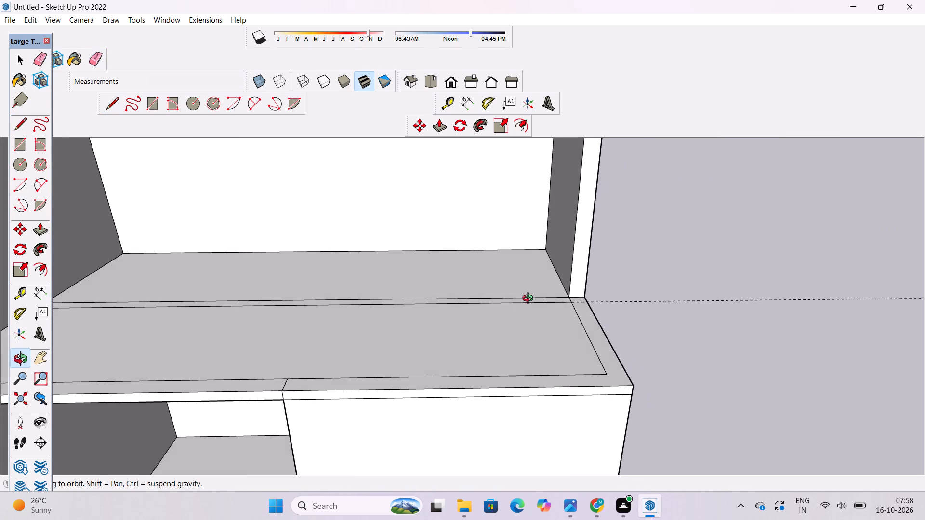
pyautogui.press('e')
pyautogui.moveTo(612, 274); pyautogui.dragTo(624, 305)
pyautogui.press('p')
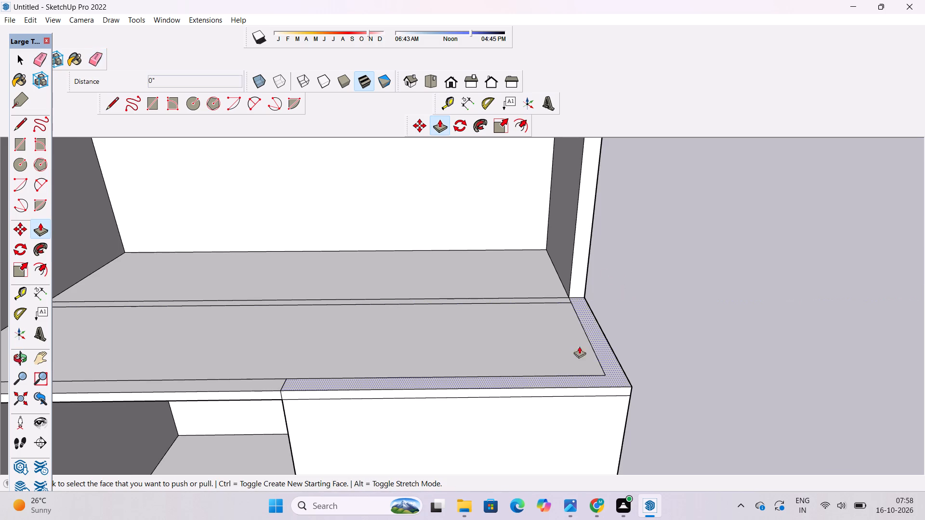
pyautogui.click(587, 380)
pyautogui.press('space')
# Push/Pull the 1.5' strip across the upper floor up 35' to the top slab's underside as a partition wall.
pyautogui.scroll(5, 548, 285)
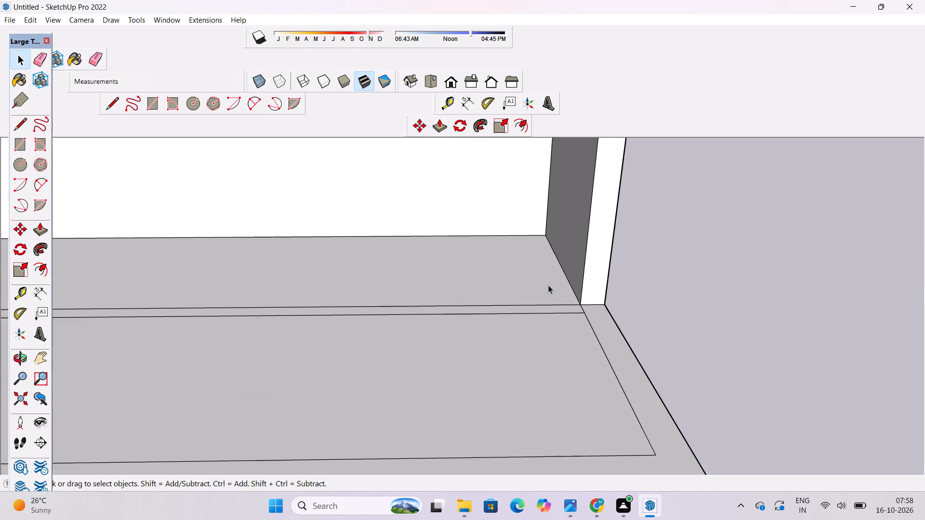
pyautogui.click(556, 312)
pyautogui.press('p')
pyautogui.click(556, 312)
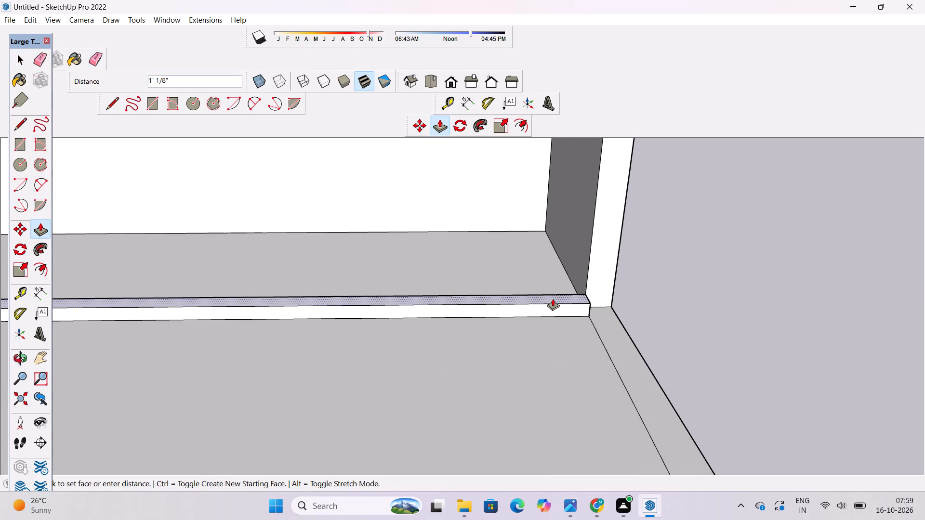
pyautogui.scroll(-11, 553, 299)
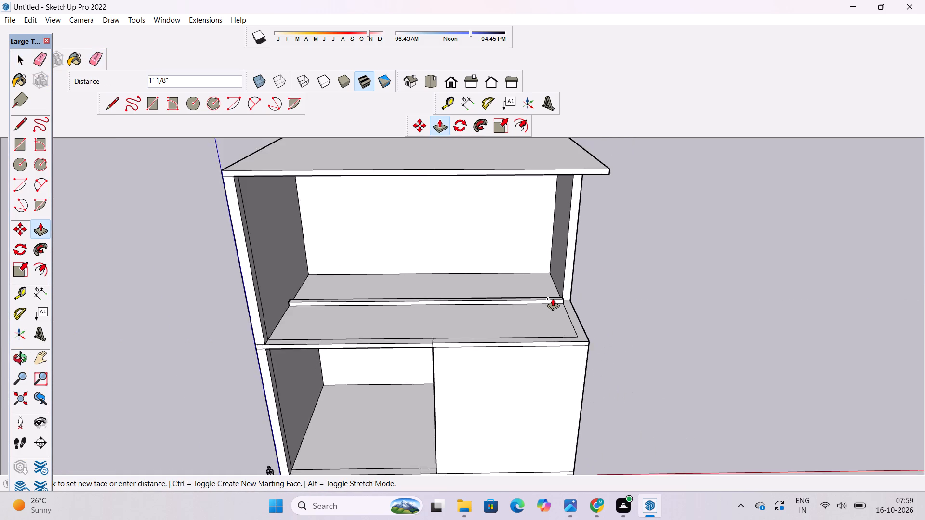
pyautogui.scroll(-4, 553, 299)
pyautogui.scroll(10, 549, 255)
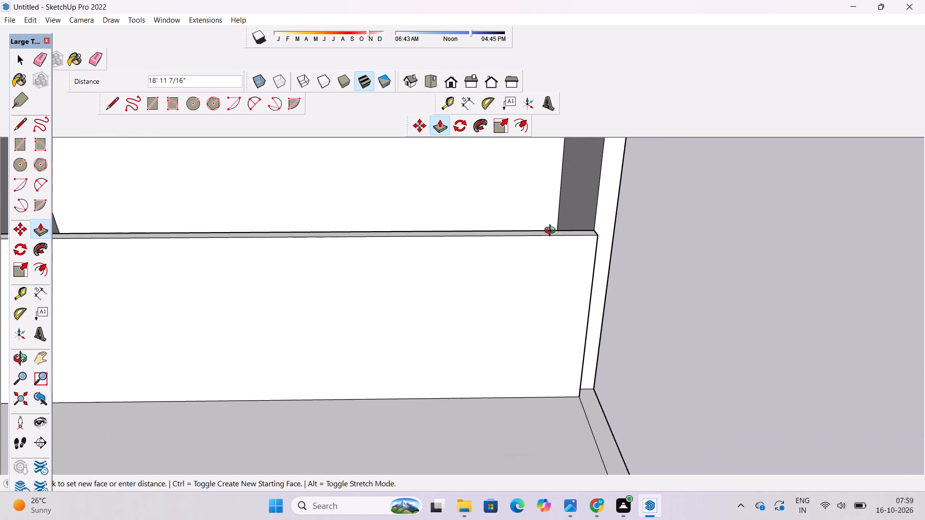
pyautogui.press('o')
pyautogui.moveTo(674, 349); pyautogui.dragTo(645, 278)
pyautogui.scroll(-4, 645, 274)
pyautogui.keyDown('shift'); pyautogui.moveTo(645, 274); pyautogui.dragTo(657, 379); pyautogui.keyUp('shift')
pyautogui.moveTo(650, 374); pyautogui.dragTo(644, 359)
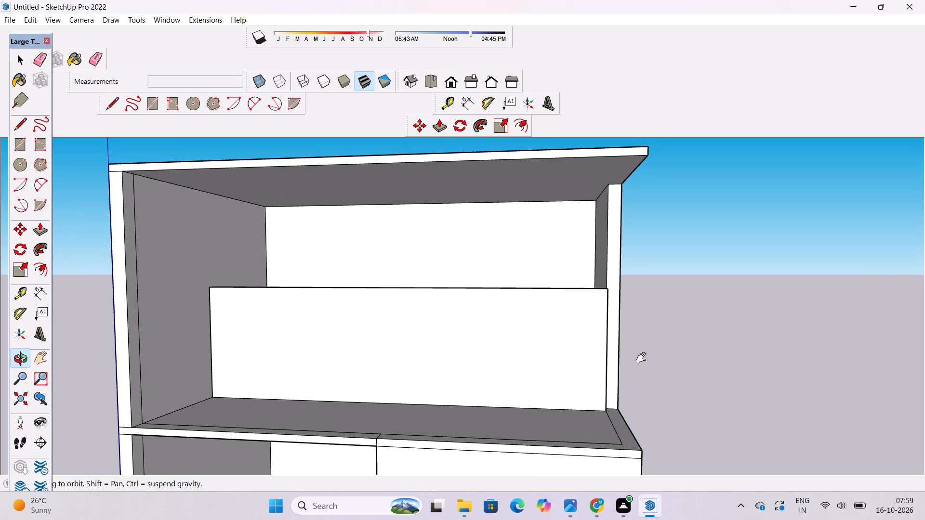
pyautogui.keyDown('shift'); pyautogui.moveTo(643, 358); pyautogui.dragTo(646, 368); pyautogui.keyUp('shift')
pyautogui.press('p')
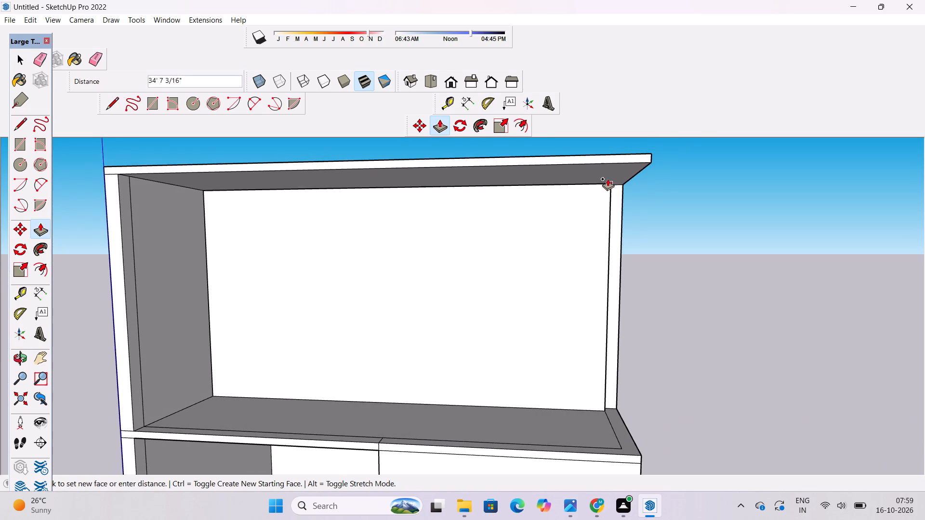
pyautogui.scroll(9, 608, 179)
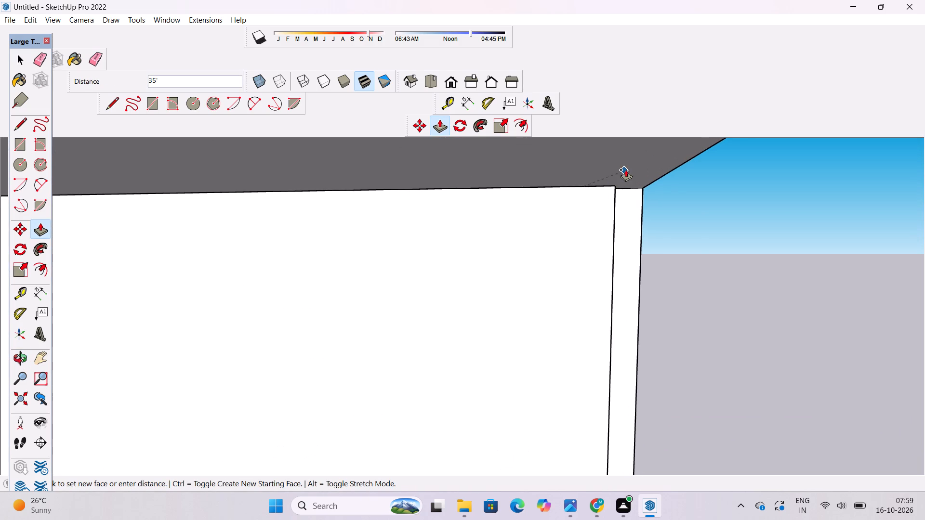
pyautogui.click(634, 163)
# Push/Pull the L-shaped front and far-side border strip up 35' to meet the top slab's underside.
pyautogui.scroll(-10, 605, 194)
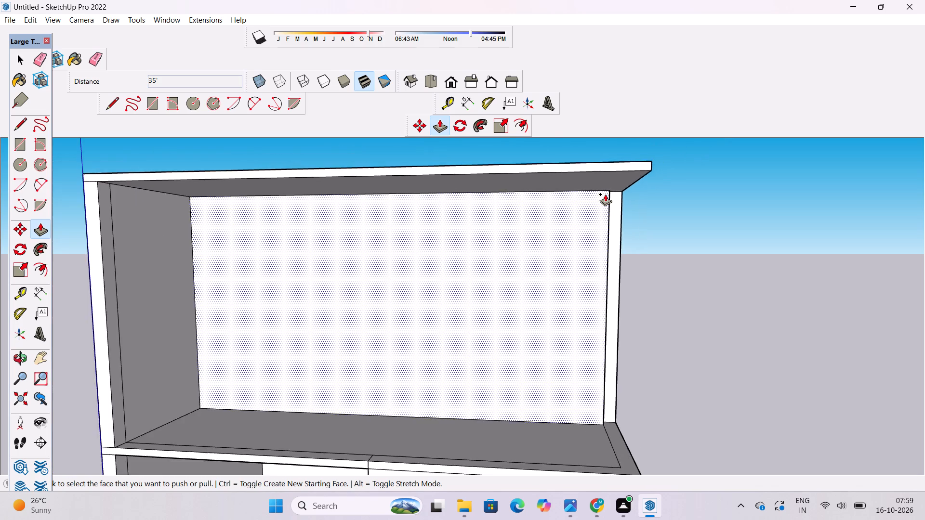
pyautogui.scroll(-3, 605, 194)
pyautogui.scroll(9, 603, 334)
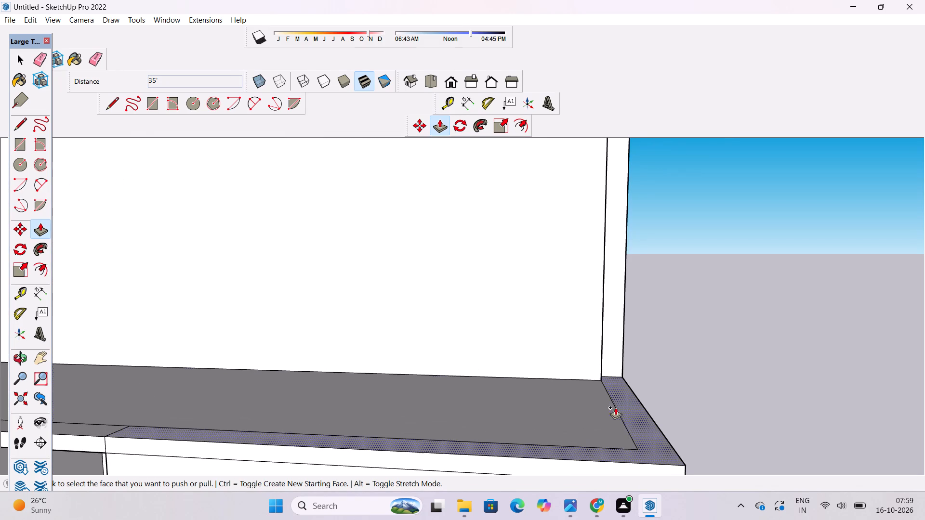
pyautogui.click(627, 407)
pyautogui.scroll(-5, 623, 357)
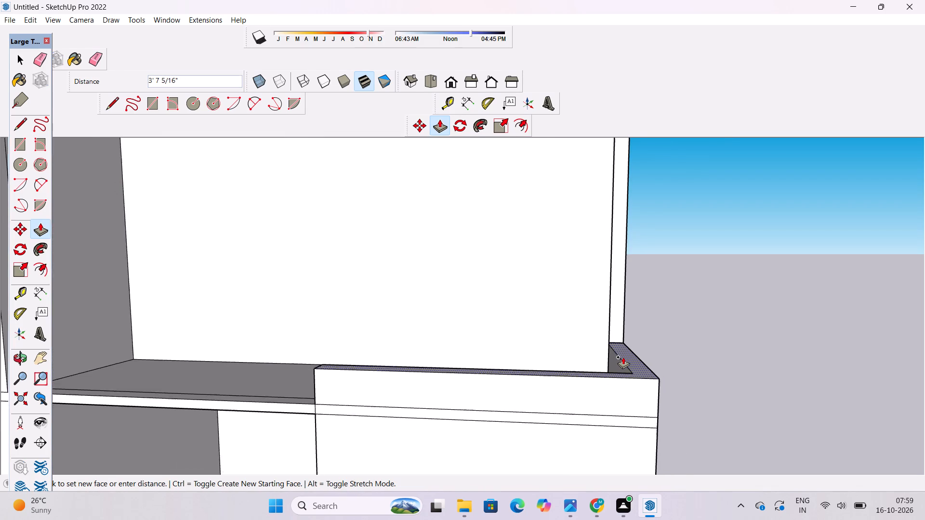
pyautogui.scroll(-10, 623, 357)
pyautogui.scroll(9, 619, 250)
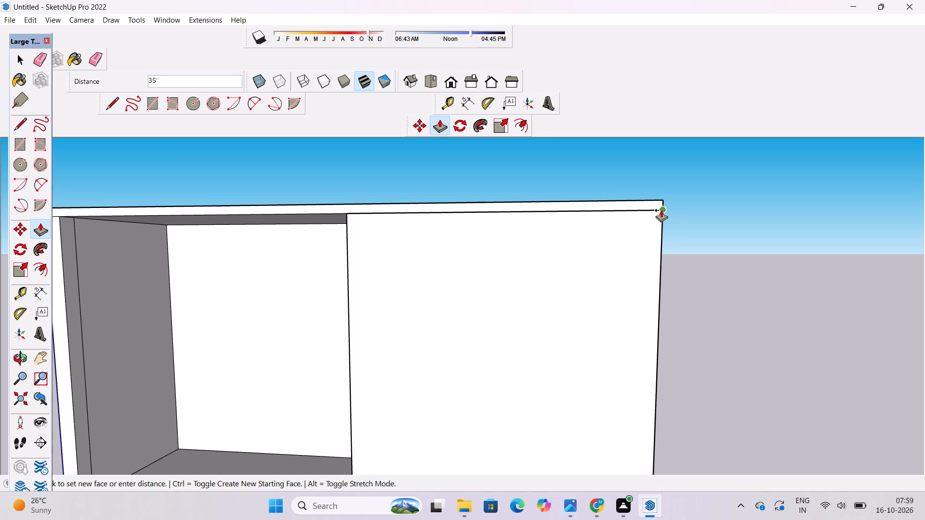
pyautogui.click(661, 210)
# Examine the two-storey block from the far side and the front.
pyautogui.press('o')
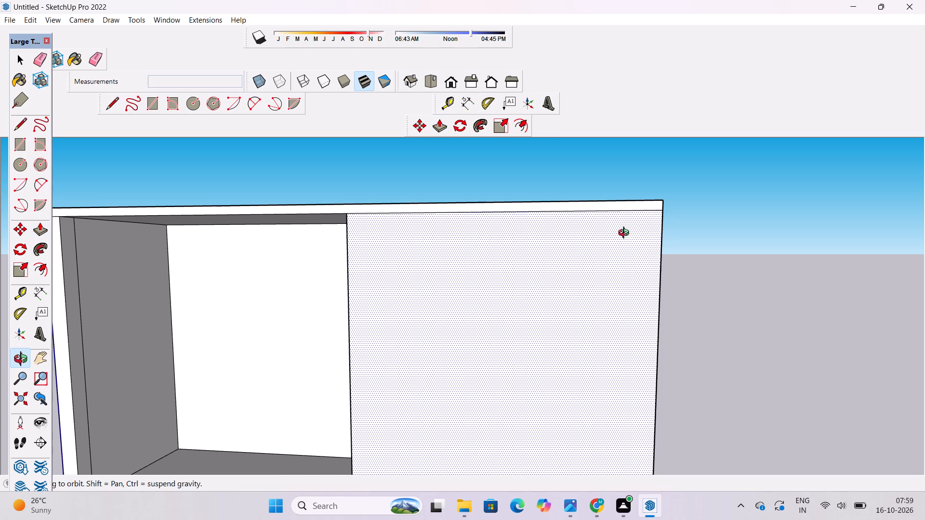
pyautogui.scroll(-11, 510, 222)
pyautogui.moveTo(489, 235); pyautogui.dragTo(216, 416)
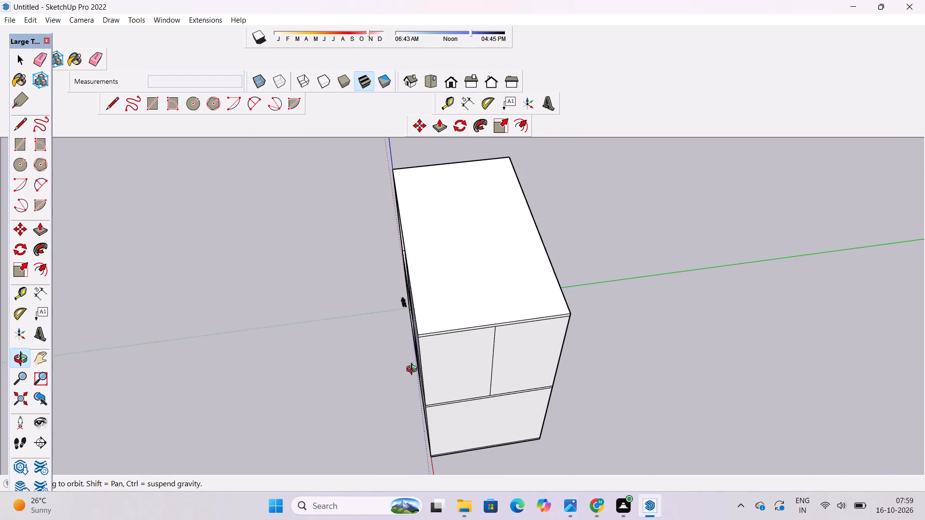
pyautogui.moveTo(490, 384); pyautogui.dragTo(875, 253)
pyautogui.click(544, 335)
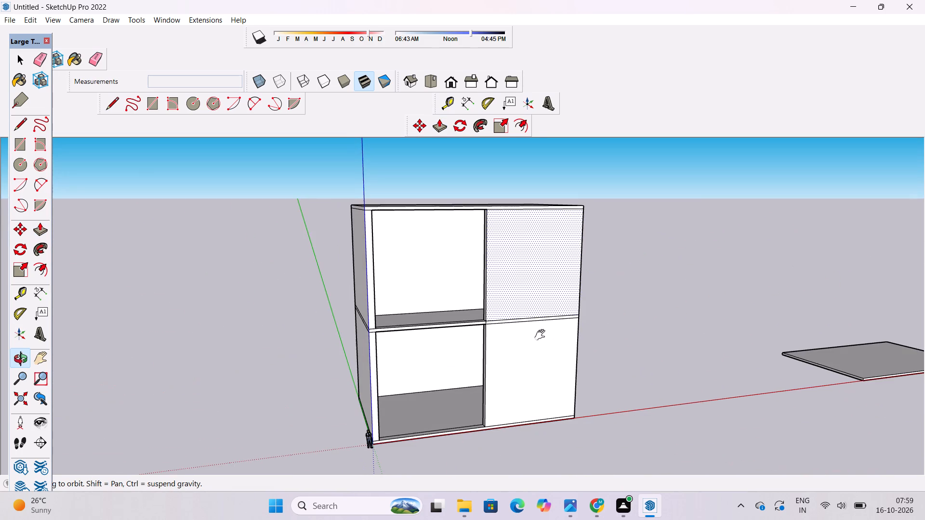
# Examine the open upper-storey room and its back wall from the front.
pyautogui.scroll(11, 484, 325)
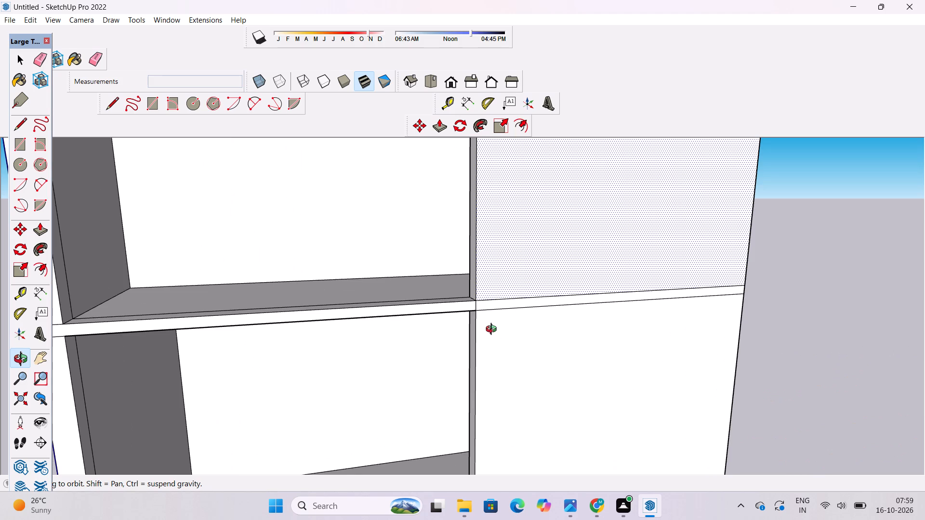
pyautogui.scroll(-16, 489, 322)
pyautogui.keyDown('shift'); pyautogui.moveTo(481, 308); pyautogui.dragTo(492, 318); pyautogui.keyUp('shift')
pyautogui.moveTo(492, 320); pyautogui.dragTo(444, 311)
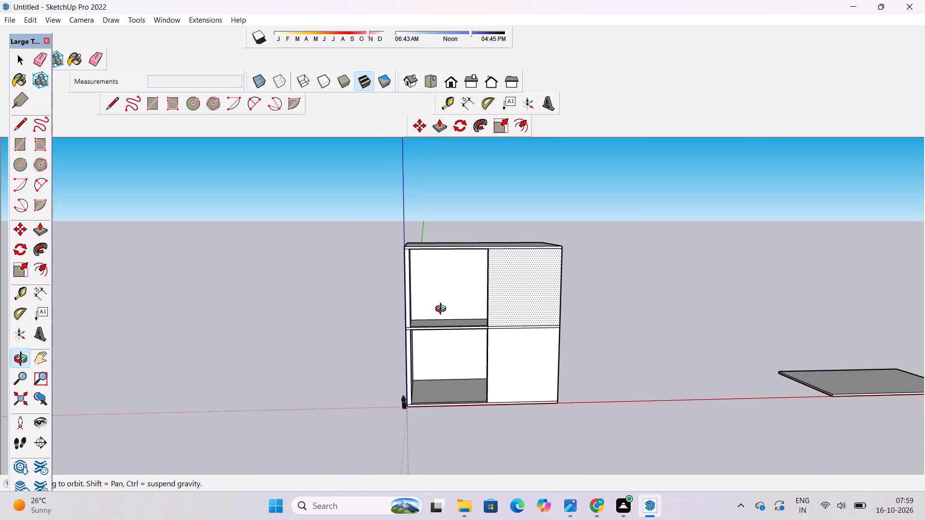
pyautogui.scroll(4, 442, 310)
pyautogui.keyDown('shift'); pyautogui.moveTo(367, 314); pyautogui.dragTo(140, 344); pyautogui.keyUp('shift')
pyautogui.keyDown('shift'); pyautogui.moveTo(140, 344); pyautogui.dragTo(203, 374); pyautogui.keyUp('shift')
pyautogui.moveTo(232, 390); pyautogui.dragTo(274, 399)
pyautogui.scroll(2, 262, 385)
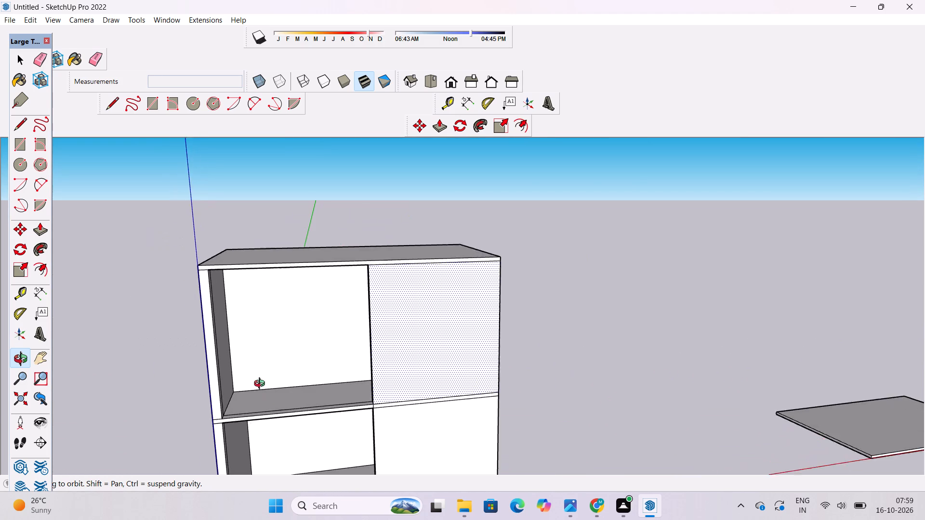
pyautogui.scroll(2, 262, 385)
pyautogui.keyDown('shift'); pyautogui.moveTo(255, 374); pyautogui.dragTo(300, 338); pyautogui.keyUp('shift')
pyautogui.scroll(4, 301, 338)
pyautogui.keyDown('shift'); pyautogui.moveTo(317, 350); pyautogui.dragTo(332, 366); pyautogui.keyUp('shift')
pyautogui.moveTo(332, 368); pyautogui.dragTo(300, 330)
pyautogui.moveTo(299, 329); pyautogui.dragTo(310, 348)
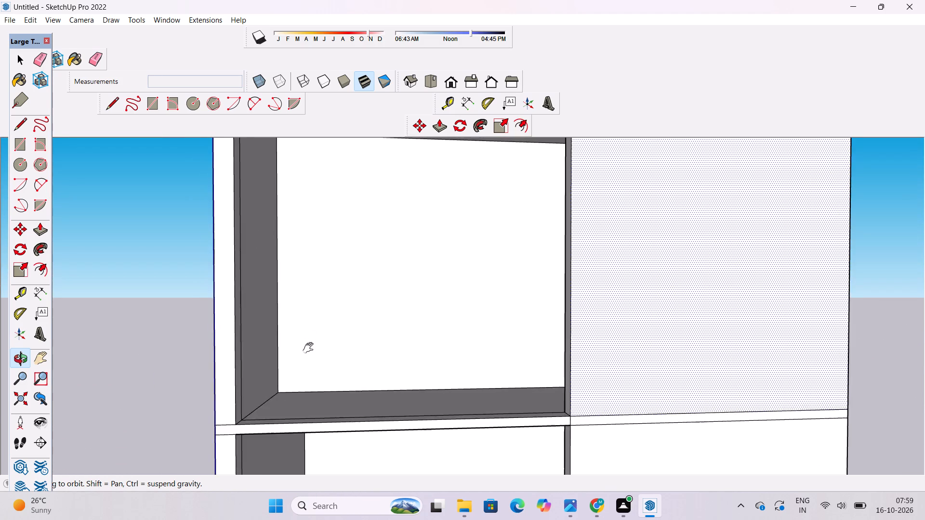
pyautogui.keyDown('shift'); pyautogui.scroll(-4, 306, 343); pyautogui.keyUp('shift')
pyautogui.keyDown('shift'); pyautogui.moveTo(305, 341); pyautogui.dragTo(311, 351); pyautogui.keyUp('shift')
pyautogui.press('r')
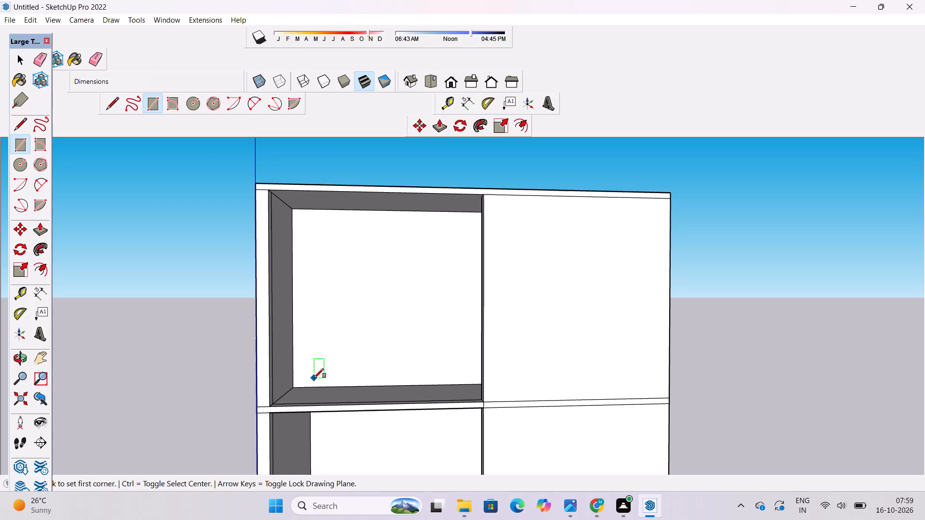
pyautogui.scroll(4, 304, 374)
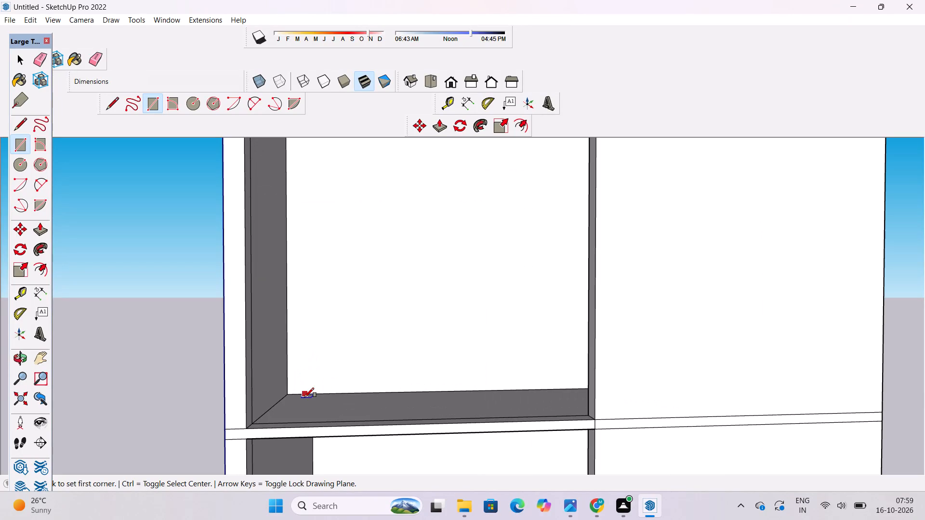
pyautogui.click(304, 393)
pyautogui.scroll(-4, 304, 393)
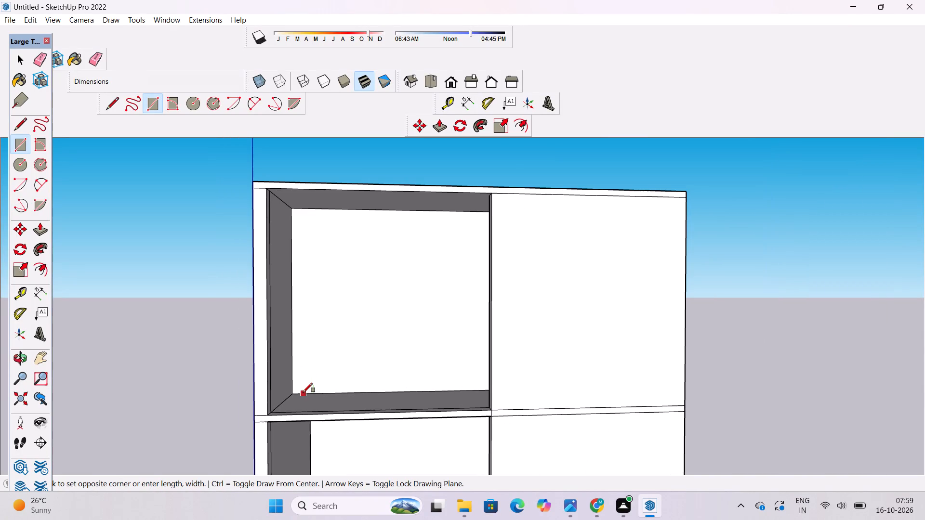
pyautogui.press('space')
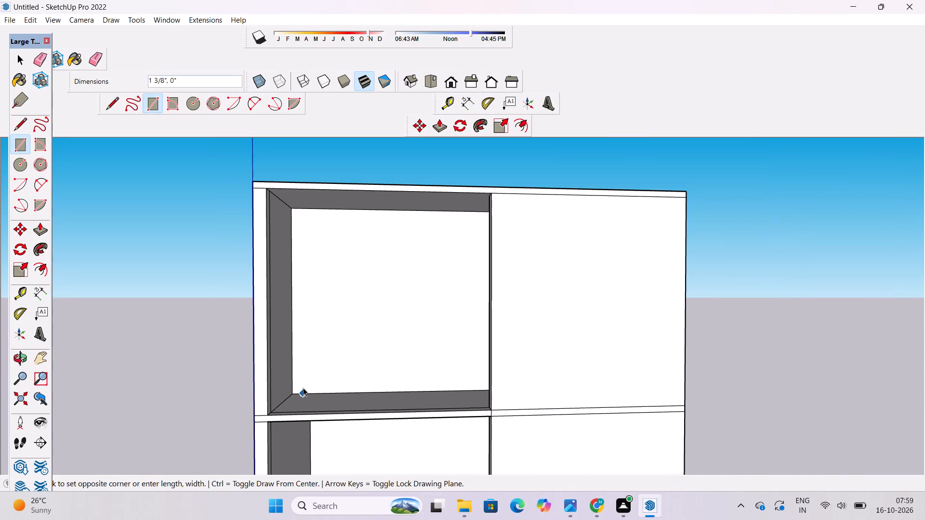
# Draw a door rectangle about 11'4" wide and 21'11" high on the upper room's back wall, starting from the floor edge.
pyautogui.write('r')
pyautogui.click(310, 393)
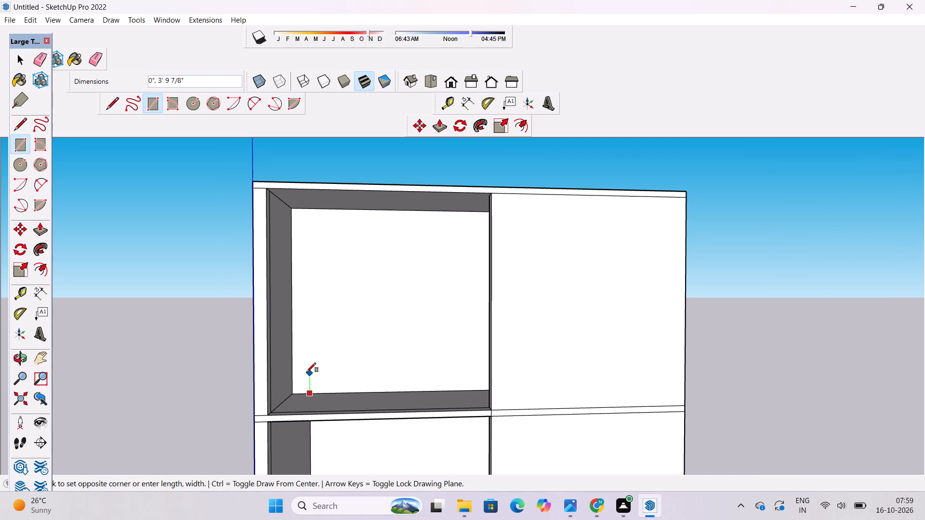
pyautogui.click(370, 278)
pyautogui.scroll(-5, 455, 260)
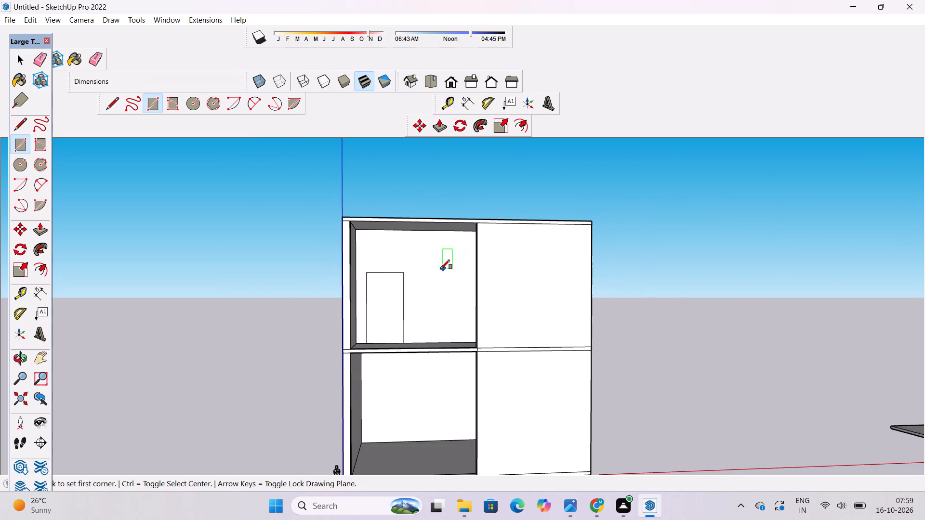
# Draw a roughly square window rectangle about 14' high on the upper room's back wall, between the door outline and the partition.
pyautogui.scroll(8, 435, 270)
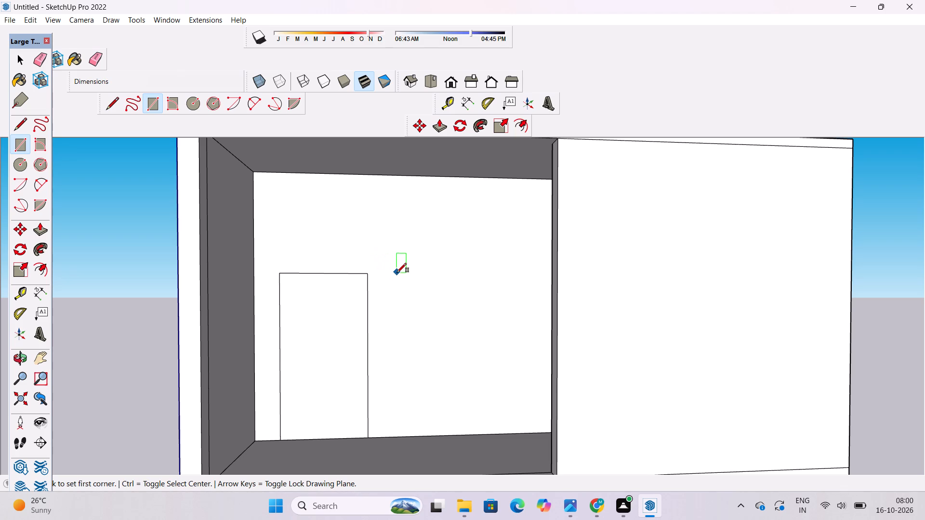
pyautogui.click(431, 274)
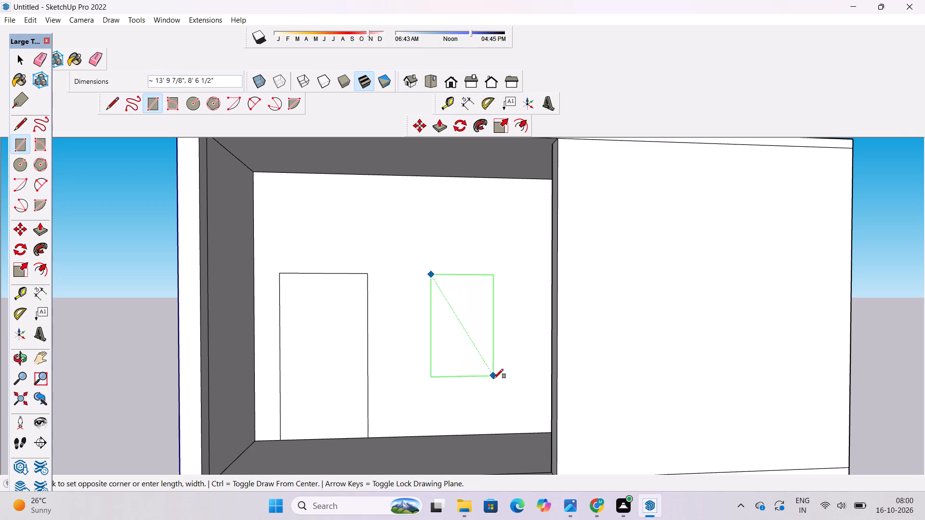
pyautogui.scroll(4, 494, 378)
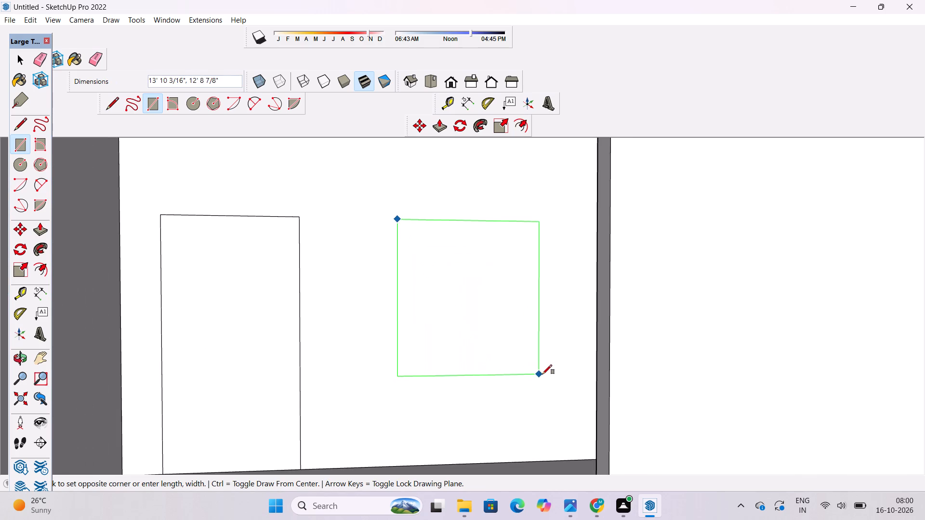
pyautogui.click(554, 374)
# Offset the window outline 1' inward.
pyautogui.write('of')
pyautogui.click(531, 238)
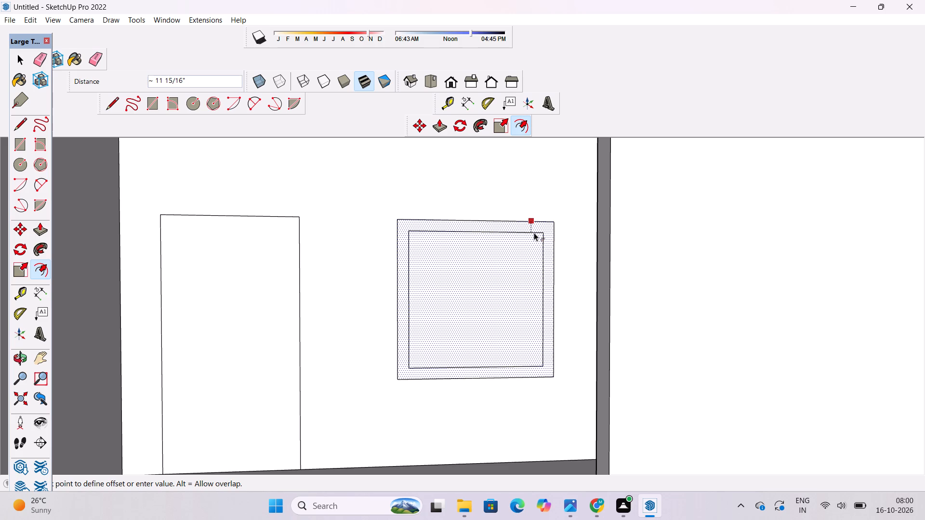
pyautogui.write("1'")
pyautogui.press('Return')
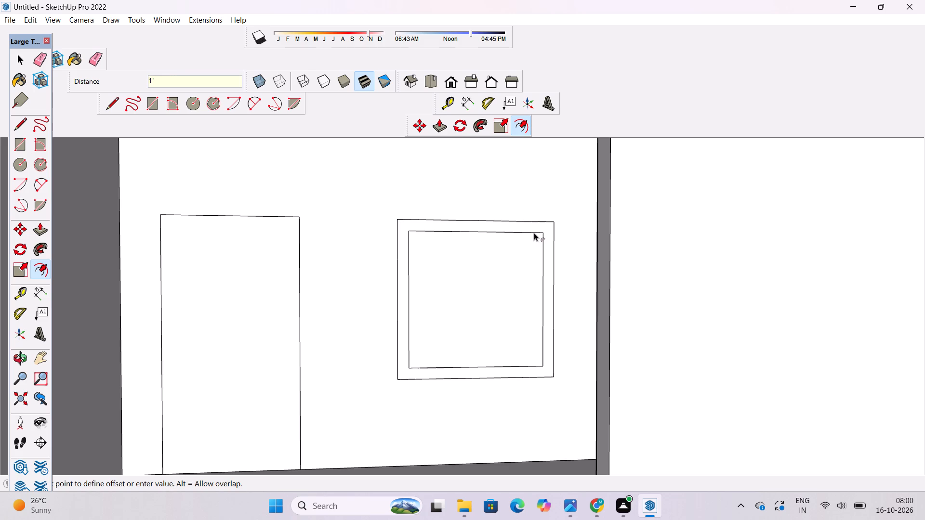
# Offset the door outline 8" inward to form its frame.
pyautogui.scroll(-2, 303, 168)
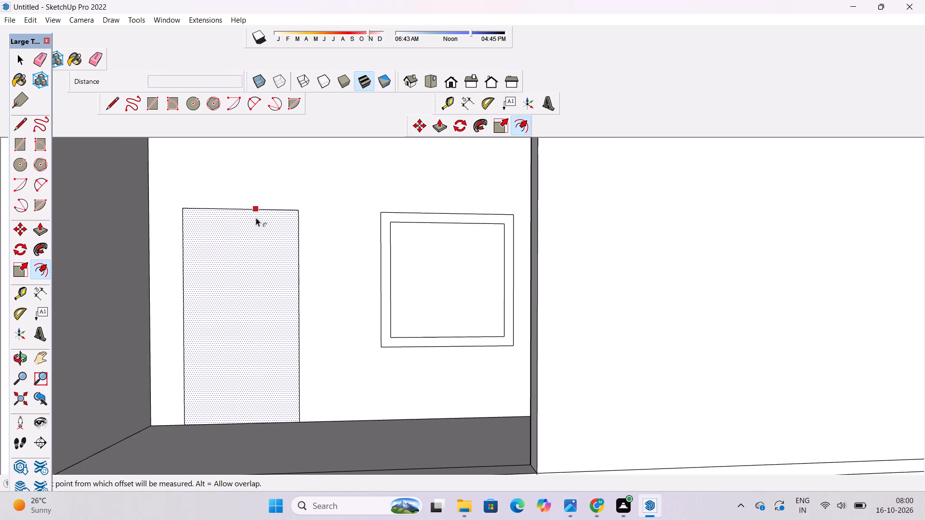
pyautogui.click(256, 218)
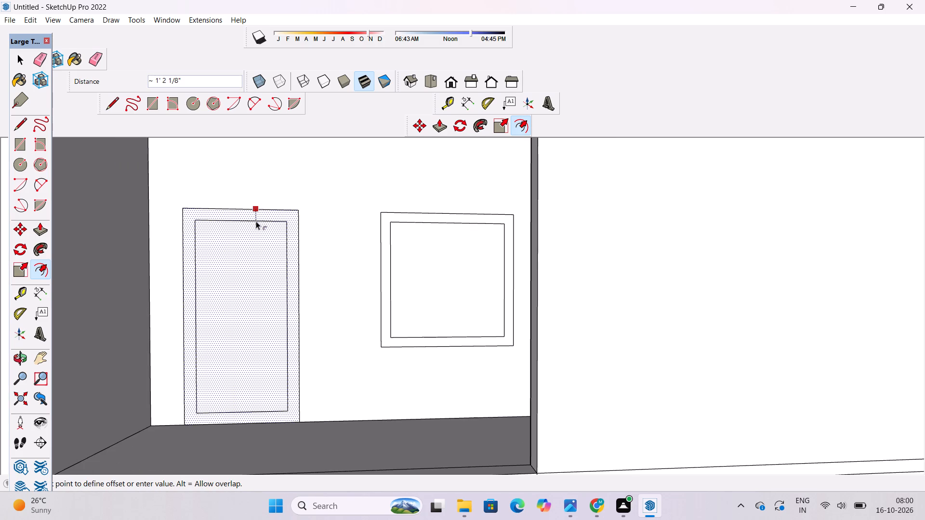
pyautogui.write('8"')
pyautogui.press('Return')
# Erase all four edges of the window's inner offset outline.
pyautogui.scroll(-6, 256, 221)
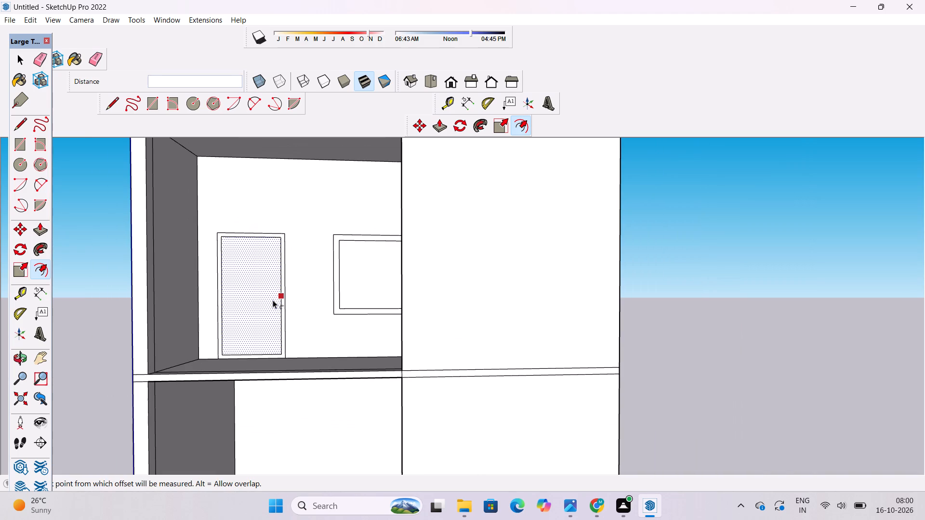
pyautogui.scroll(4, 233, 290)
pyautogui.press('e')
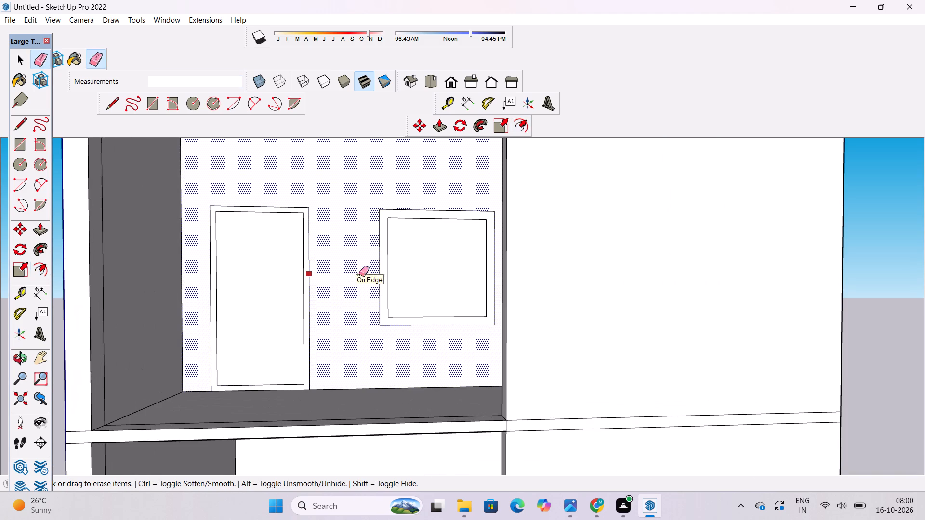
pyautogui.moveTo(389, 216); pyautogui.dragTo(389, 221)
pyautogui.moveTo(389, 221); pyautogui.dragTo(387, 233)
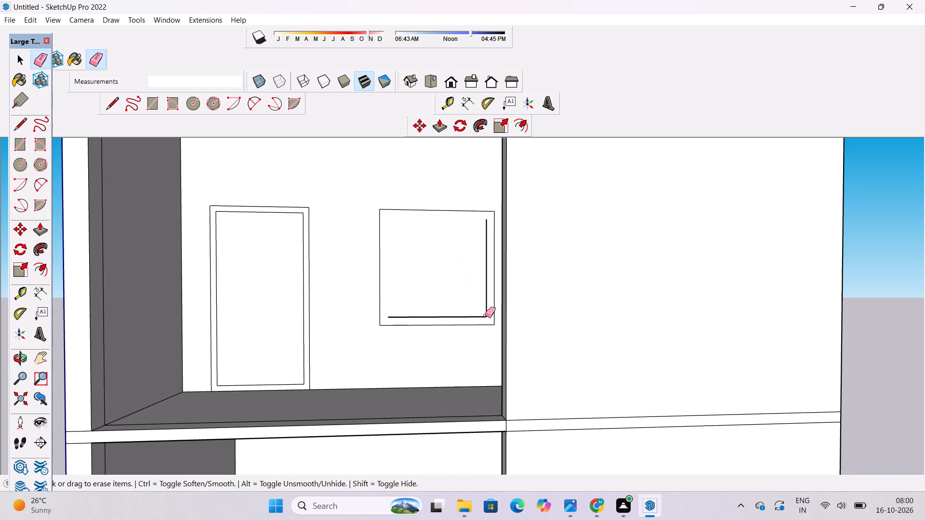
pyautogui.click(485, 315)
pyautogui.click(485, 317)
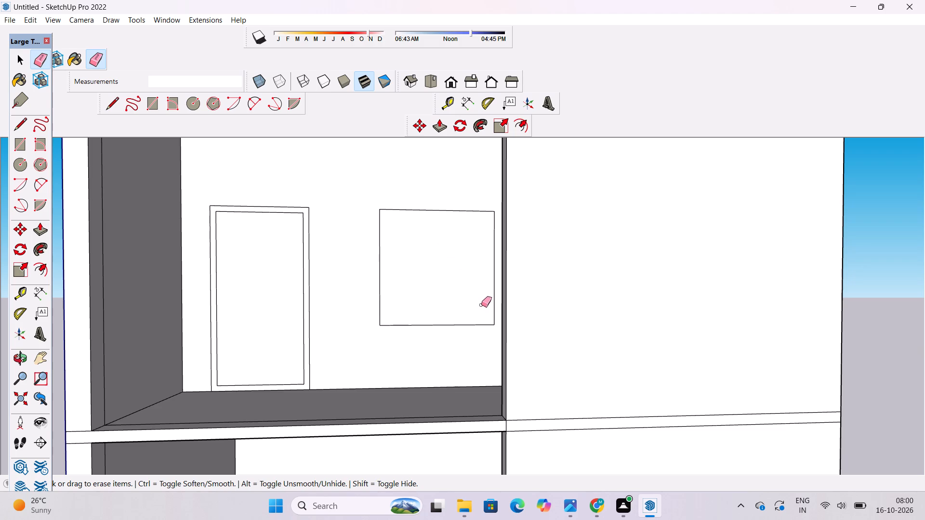
# Offset the window outline 8" inward to form its frame.
pyautogui.press('o')
pyautogui.scroll(1, 384, 297)
pyautogui.keyDown('shift'); pyautogui.click(384, 297); pyautogui.keyUp('shift')
pyautogui.scroll(-2, 384, 297)
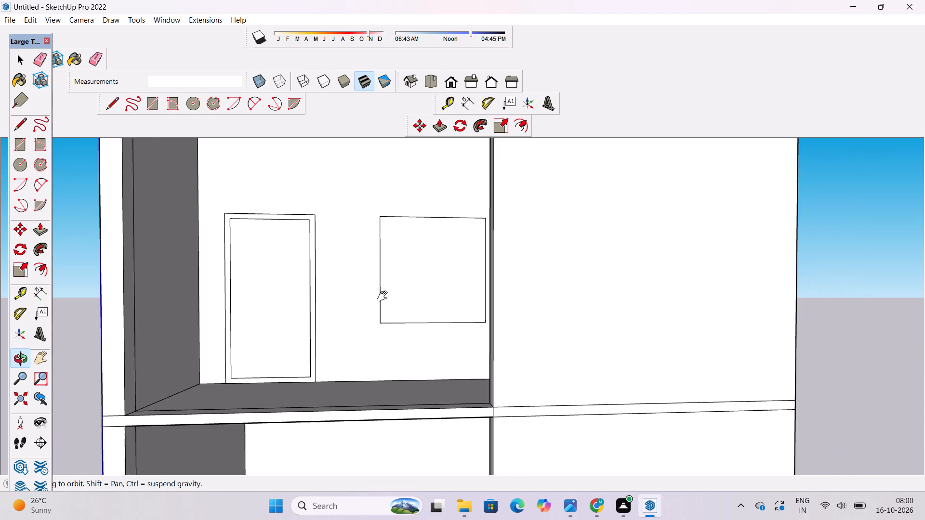
pyautogui.keyDown('shift'); pyautogui.click(406, 308); pyautogui.keyUp('shift')
pyautogui.press('o')
pyautogui.press('f')
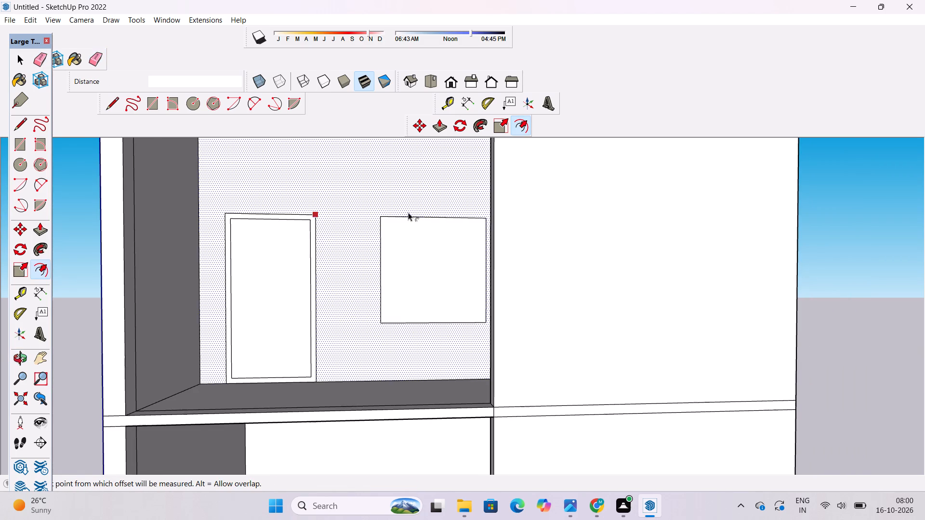
pyautogui.click(411, 219)
pyautogui.click(413, 226)
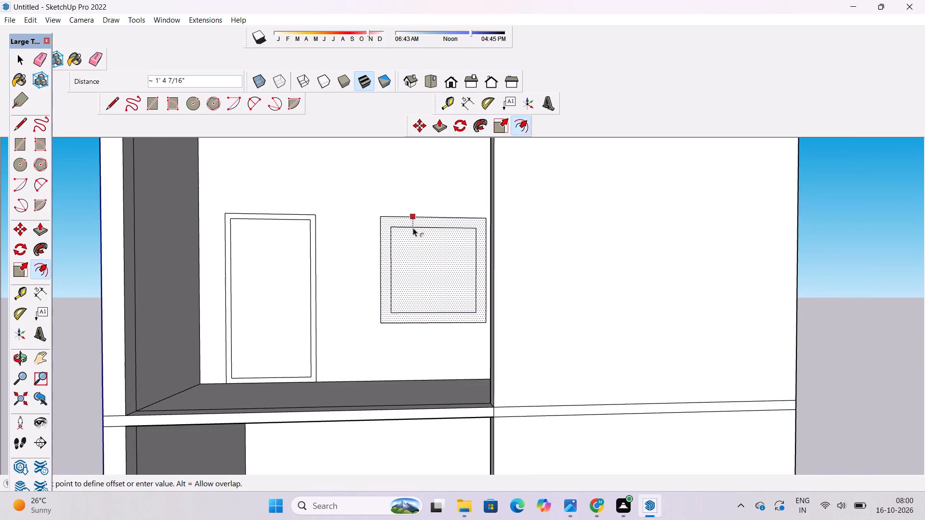
pyautogui.write('8"')
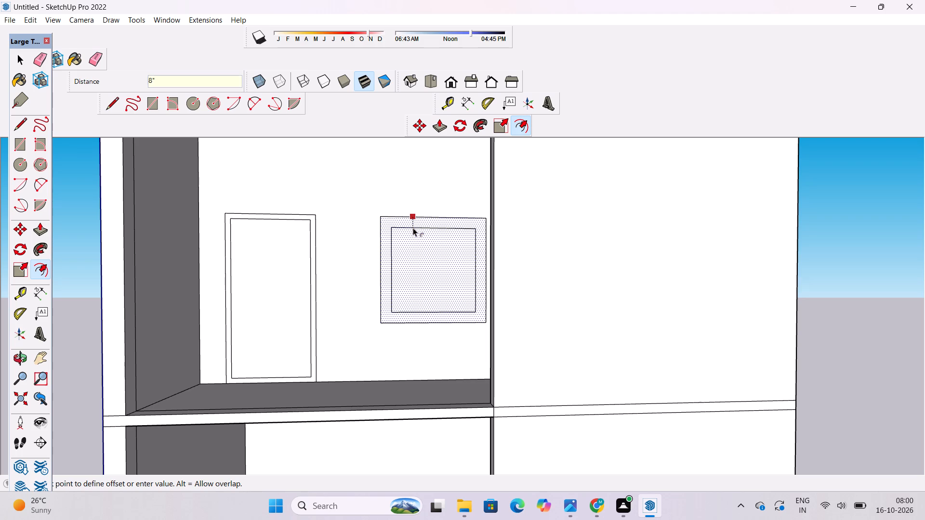
pyautogui.press('Return')
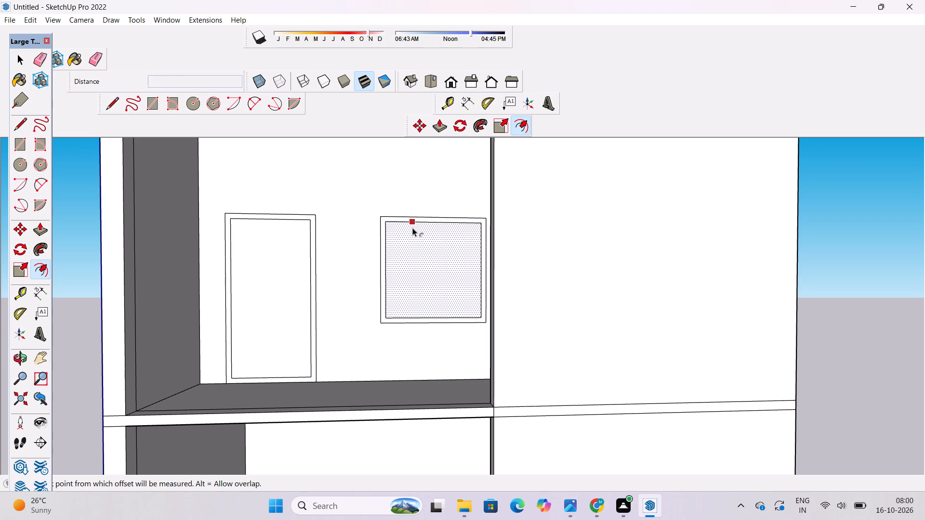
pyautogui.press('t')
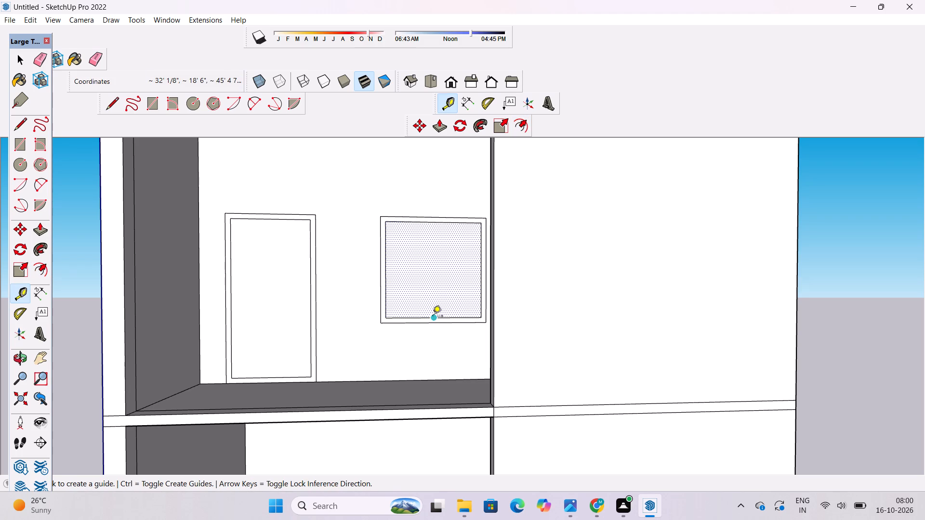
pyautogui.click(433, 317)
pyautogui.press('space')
# Draw a vertical centre line across the window's inner pane, from its bottom midpoint to its top edge.
pyautogui.write('l')
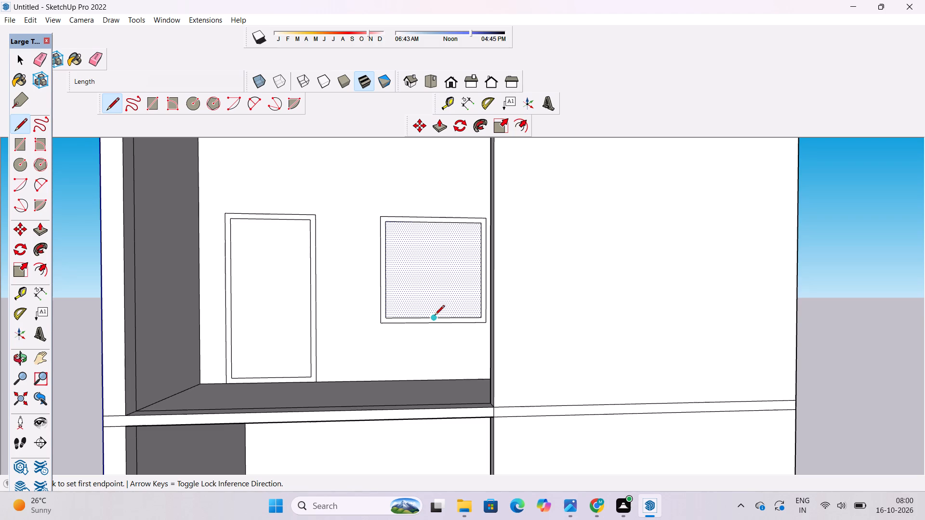
pyautogui.click(435, 316)
pyautogui.click(434, 224)
pyautogui.press('space')
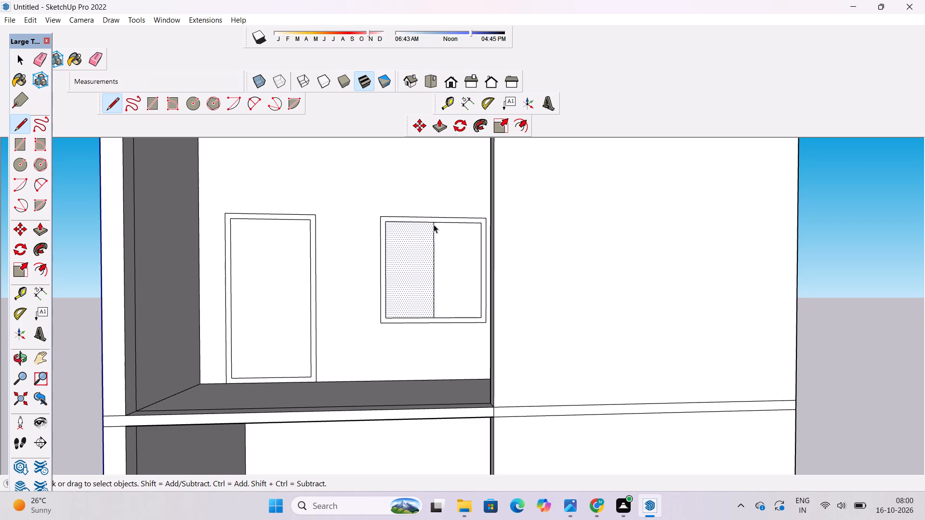
# Place a vertical guide 4" from the window's centre line, on the side towards the partition.
pyautogui.press('t')
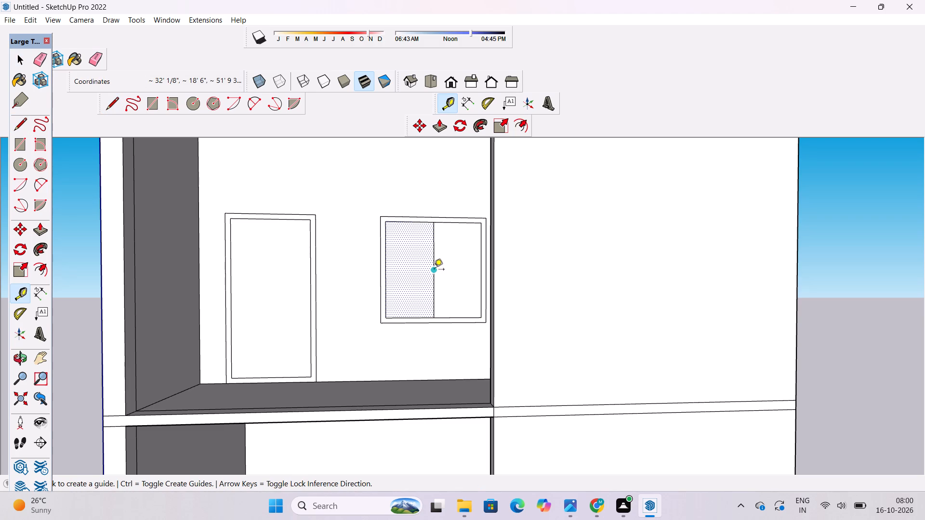
pyautogui.click(434, 270)
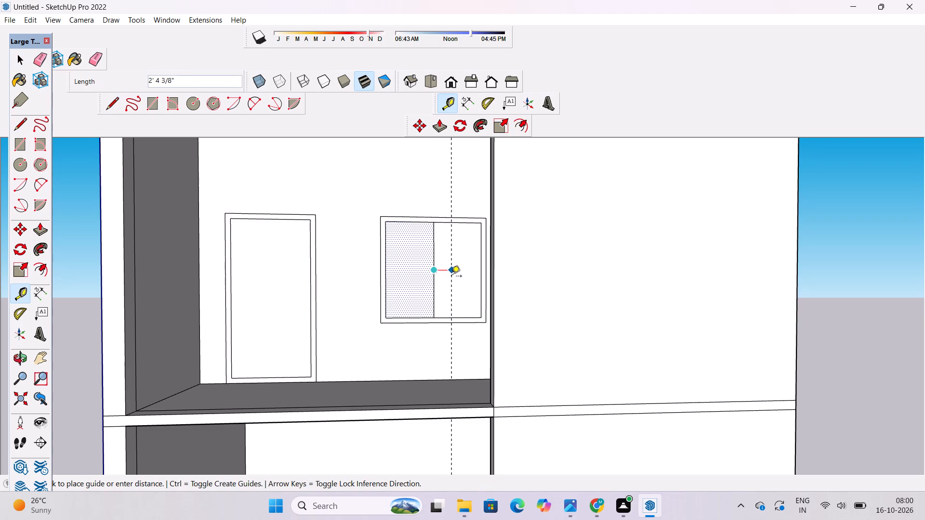
pyautogui.press('3')
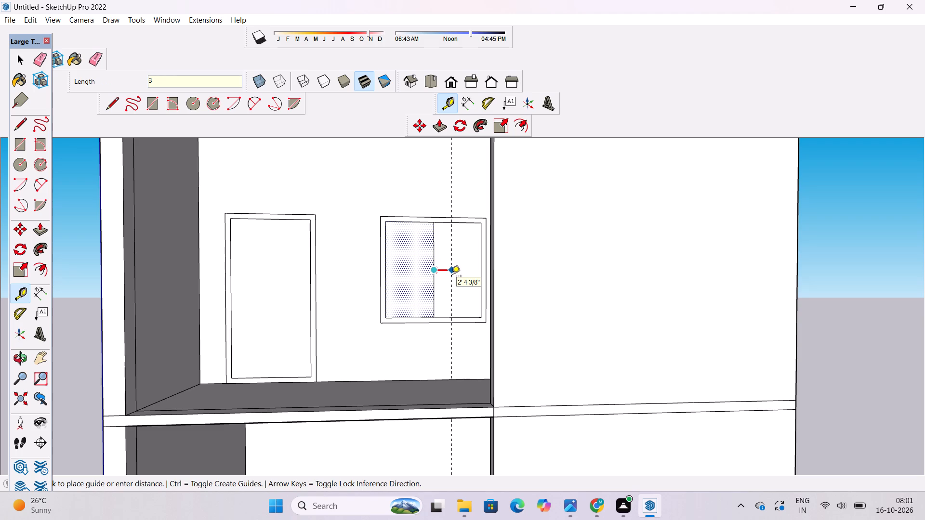
pyautogui.press('BackSpace')
pyautogui.press('BackSpace')
pyautogui.press('4')
pyautogui.hotkey('shift', '"')
pyautogui.press('Return')
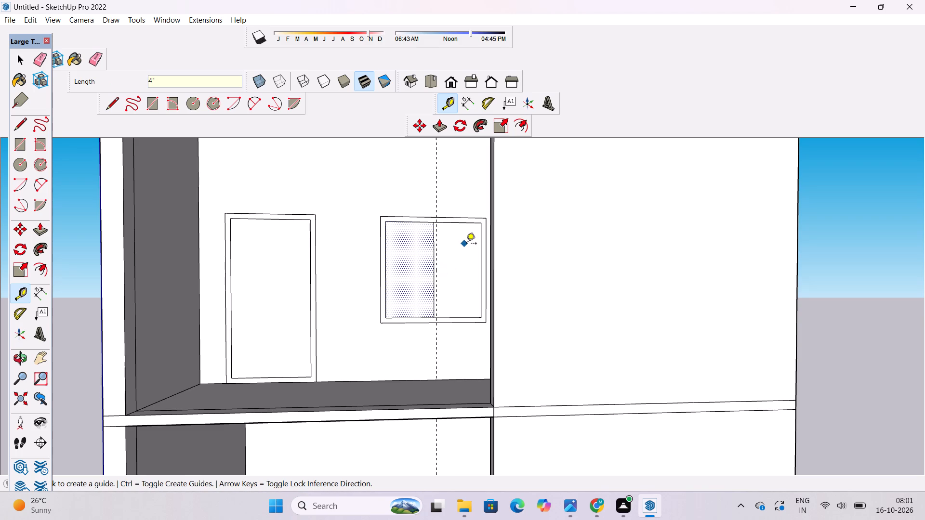
pyautogui.scroll(5, 445, 235)
pyautogui.scroll(5, 408, 247)
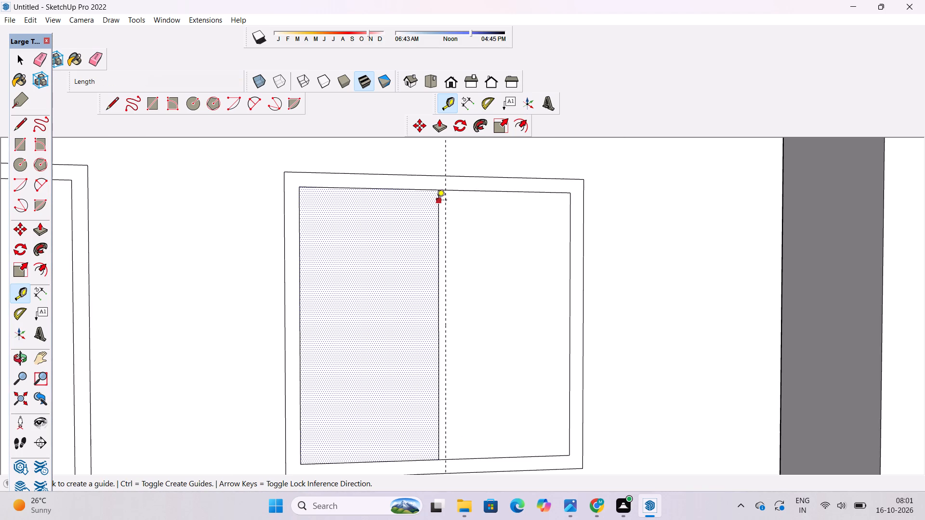
# Place a vertical guide 4" from the window's centre line, on the side towards the door.
pyautogui.click(436, 201)
pyautogui.write('4"')
pyautogui.press('Return')
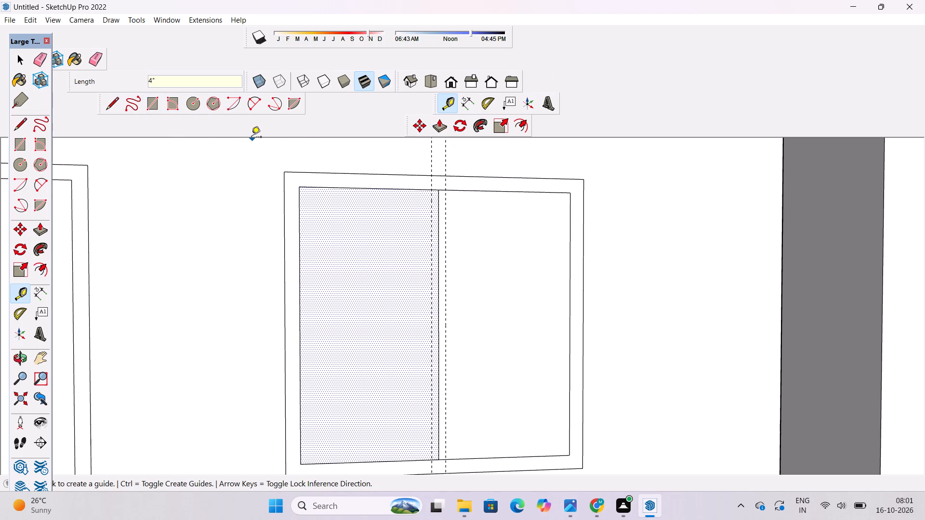
# Draw an 8" wide mullion rectangle between the two guides, from the inner pane's top edge to its bottom edge.
pyautogui.press('space')
pyautogui.click(151, 102)
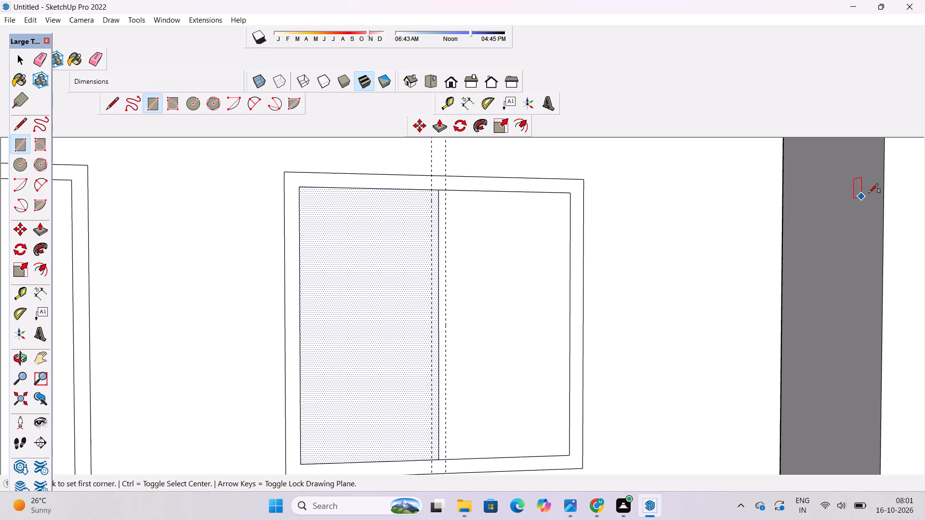
pyautogui.scroll(3, 428, 196)
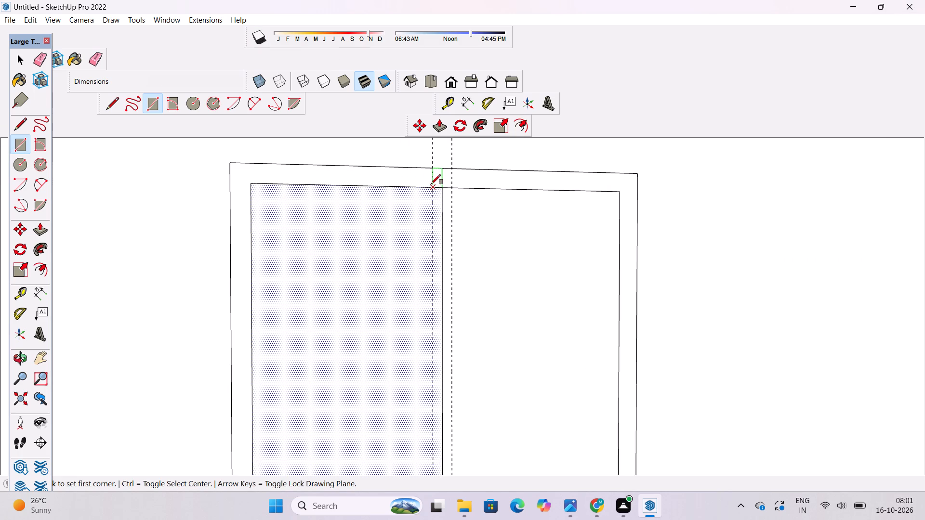
pyautogui.click(433, 187)
pyautogui.scroll(-7, 433, 187)
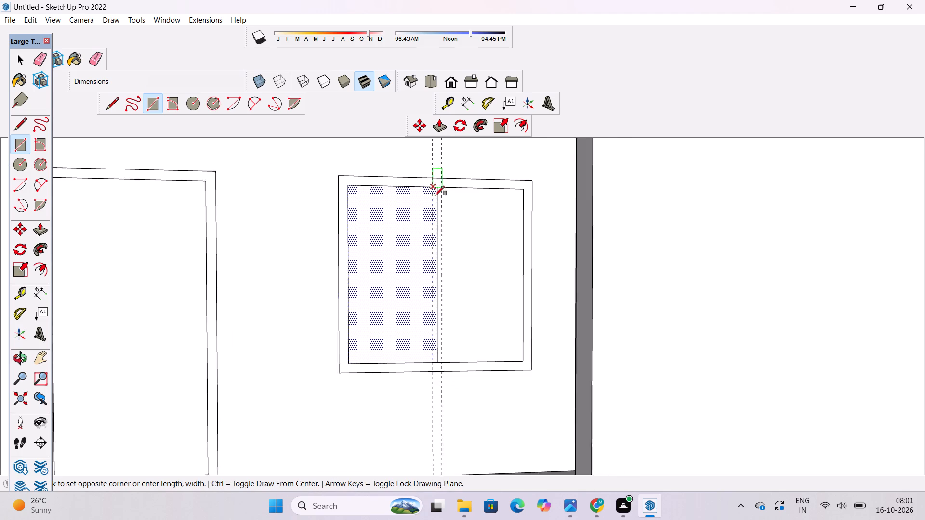
pyautogui.scroll(-2, 435, 195)
pyautogui.scroll(3, 445, 286)
pyautogui.scroll(4, 451, 350)
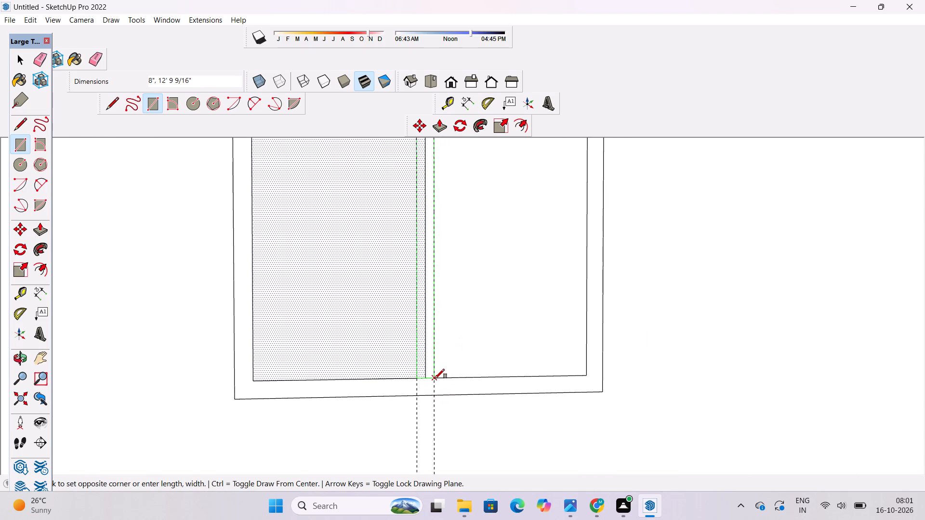
pyautogui.click(435, 378)
# Erase both vertical guides and the centre line inside the window's mullion.
pyautogui.press('e')
pyautogui.moveTo(454, 443); pyautogui.dragTo(395, 453)
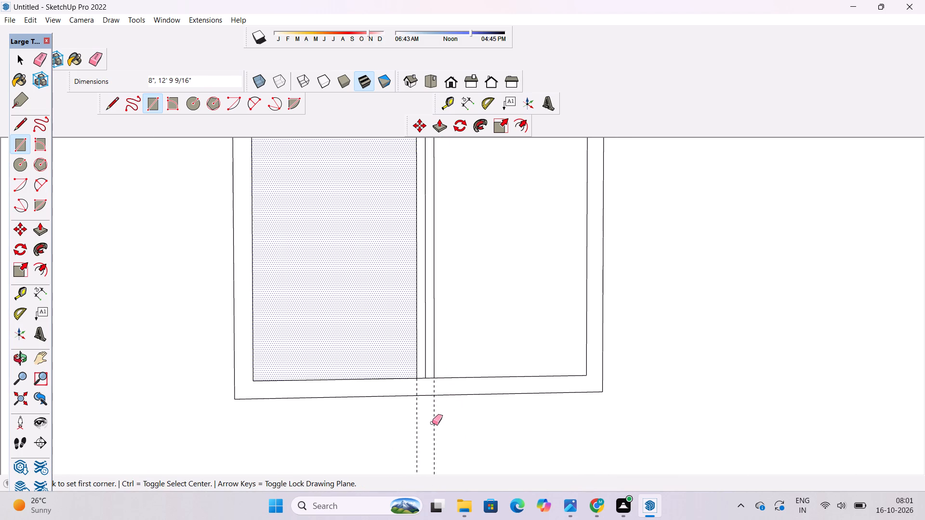
pyautogui.moveTo(432, 423); pyautogui.dragTo(410, 443)
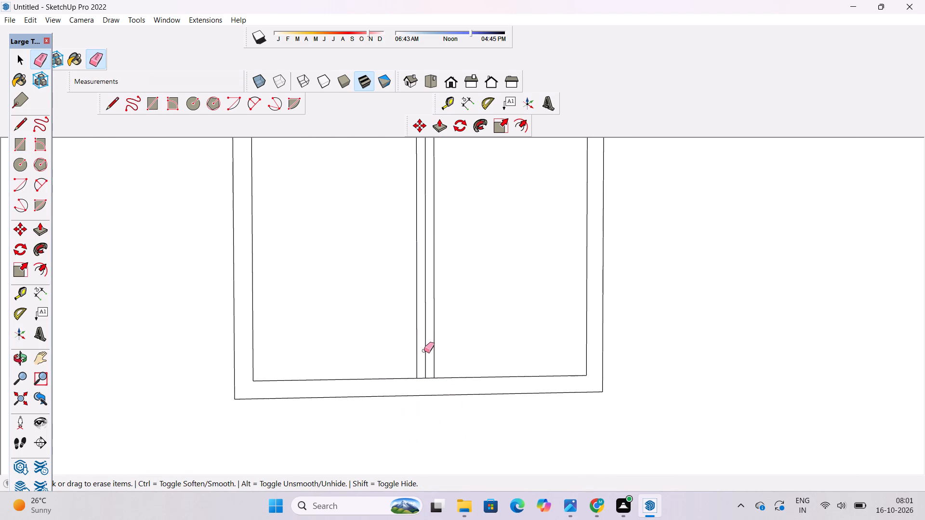
pyautogui.click(425, 352)
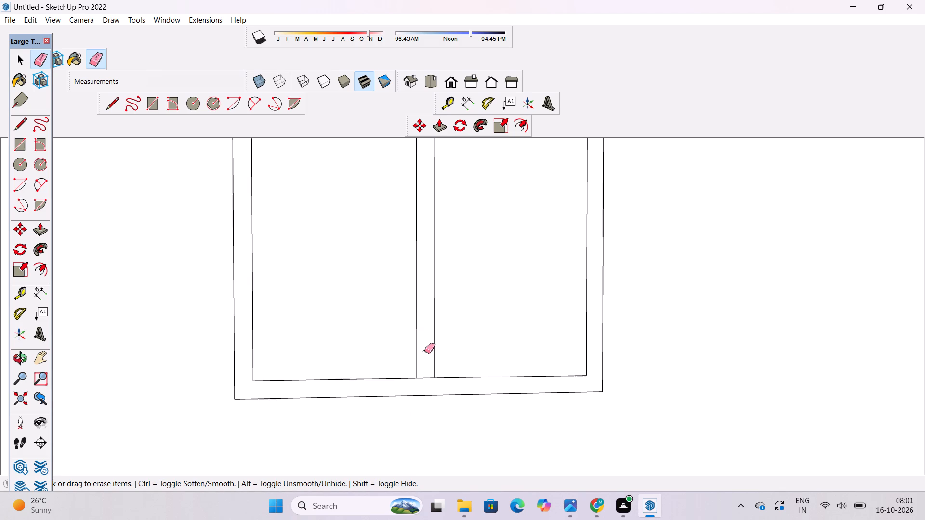
# Erase the short edges at the mullion's bottom and top ends so it merges with the window frame.
pyautogui.press('o')
pyautogui.scroll(-8, 353, 280)
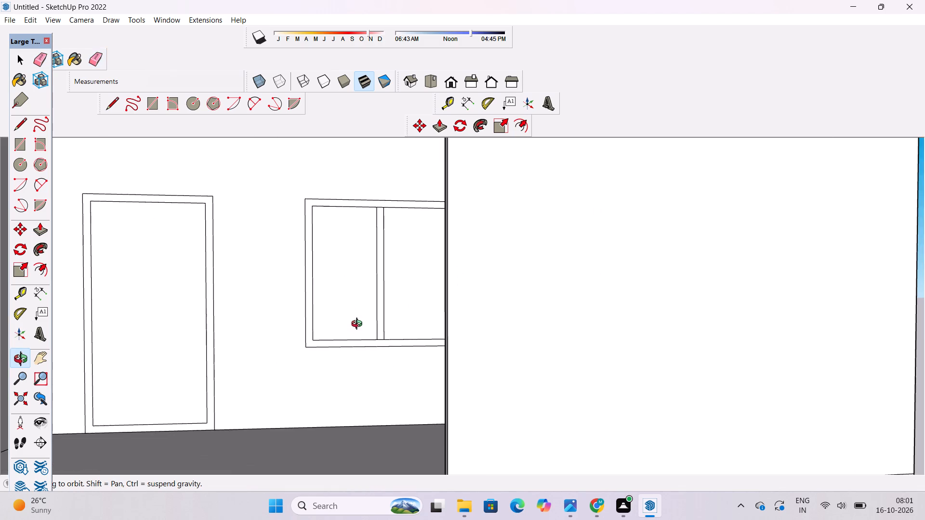
pyautogui.scroll(-8, 359, 325)
pyautogui.scroll(5, 459, 278)
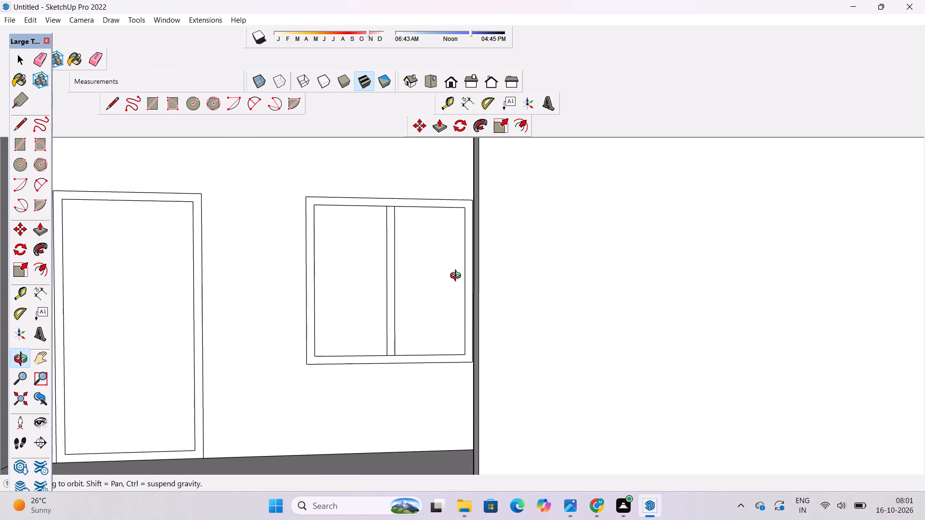
pyautogui.press('e')
pyautogui.scroll(2, 324, 380)
pyautogui.scroll(6, 431, 346)
pyautogui.scroll(4, 331, 380)
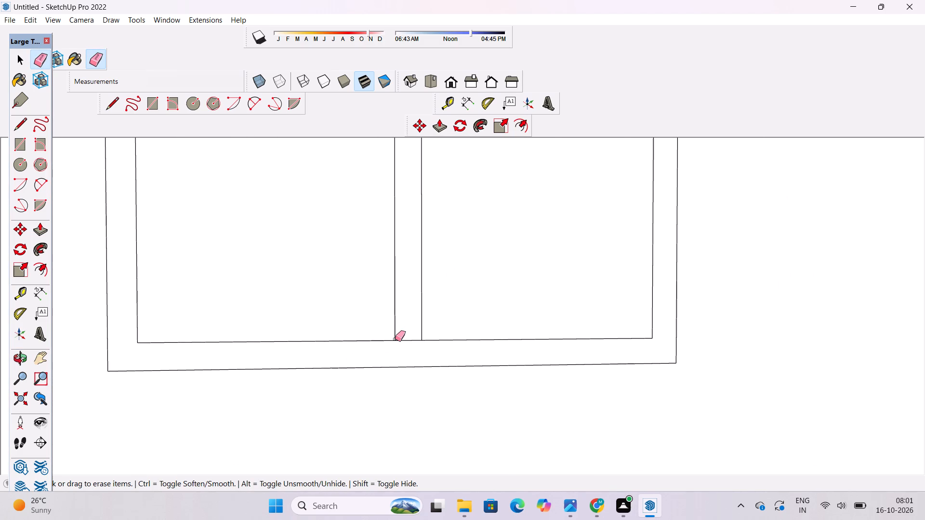
pyautogui.click(405, 341)
pyautogui.scroll(-7, 404, 389)
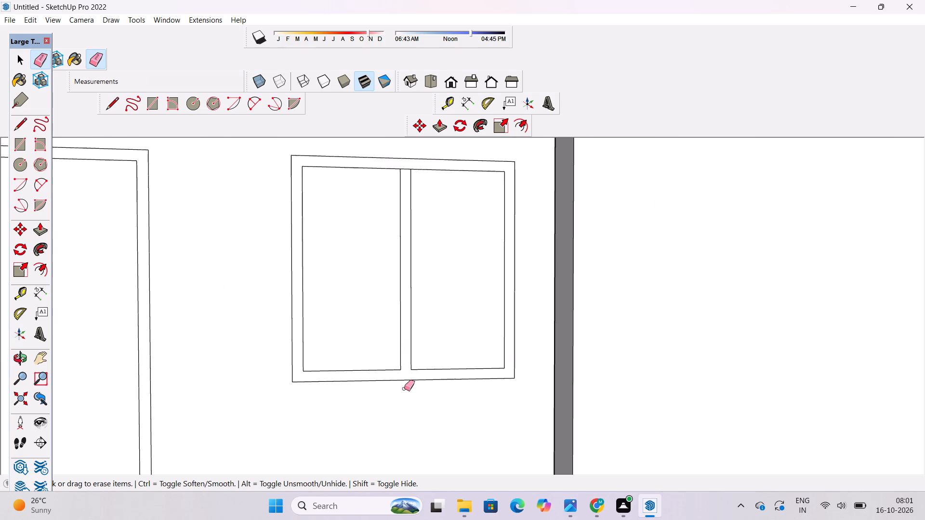
pyautogui.scroll(-6, 404, 389)
pyautogui.scroll(11, 404, 203)
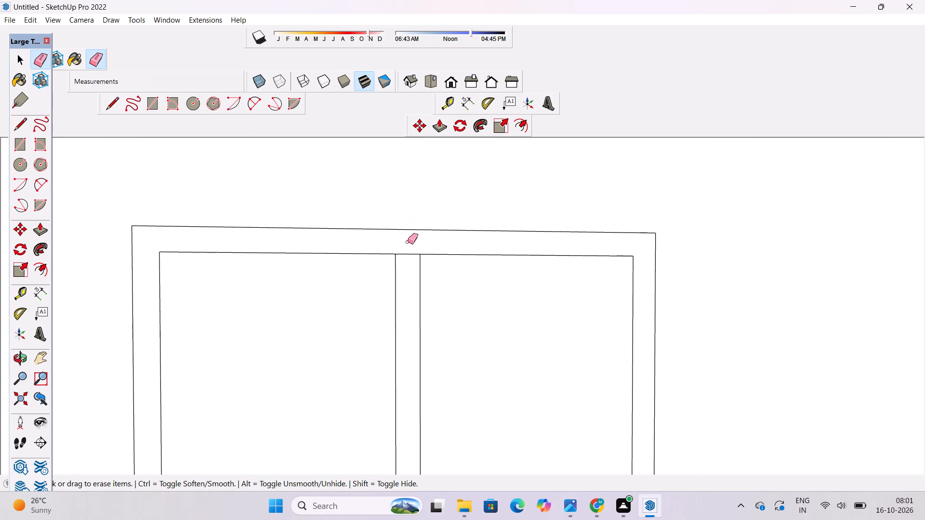
pyautogui.moveTo(408, 242); pyautogui.dragTo(415, 256)
# Place a guide on the roof 2' inward from the side edge above the open rooms.
pyautogui.press('o')
pyautogui.scroll(-6, 404, 28)
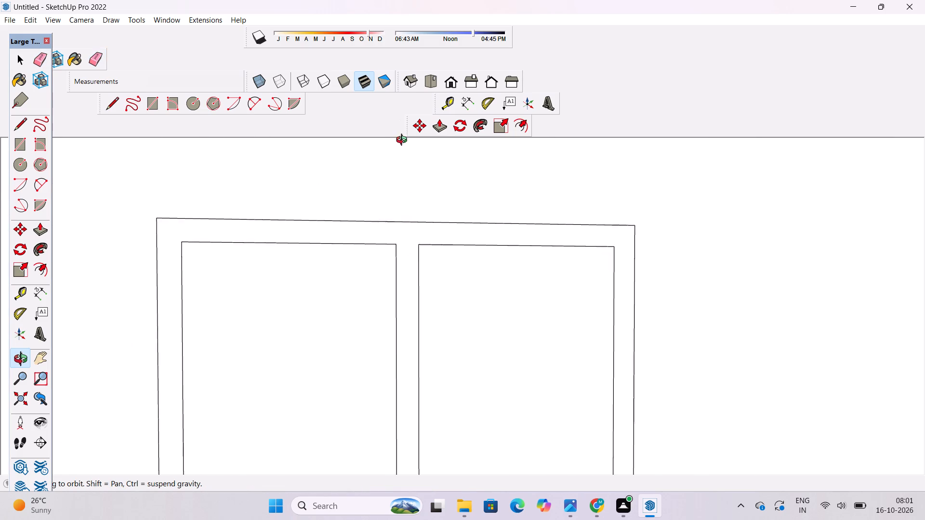
pyautogui.scroll(-20, 404, 141)
pyautogui.moveTo(416, 253); pyautogui.dragTo(417, 277)
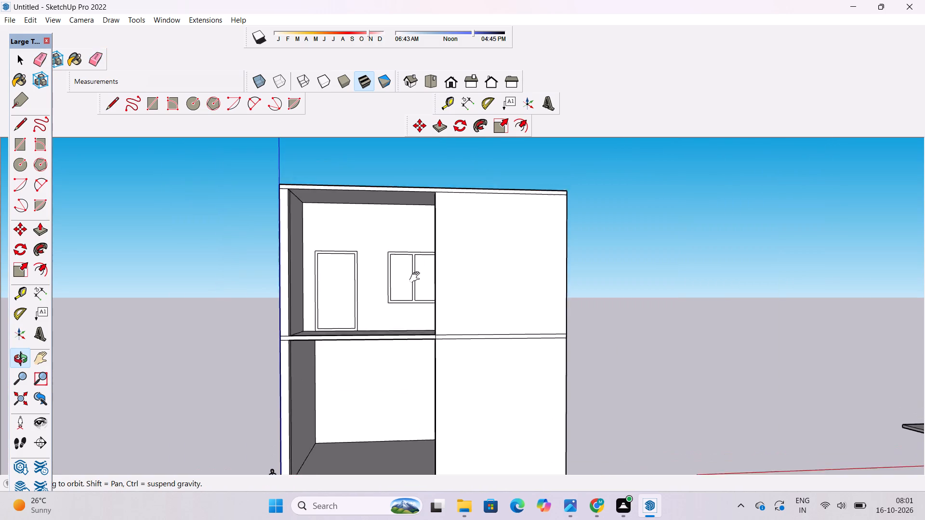
pyautogui.moveTo(417, 277); pyautogui.dragTo(417, 304)
pyautogui.moveTo(417, 304); pyautogui.dragTo(388, 401)
pyautogui.scroll(4, 332, 251)
pyautogui.keyDown('shift'); pyautogui.moveTo(332, 251); pyautogui.dragTo(345, 241); pyautogui.keyUp('shift')
pyautogui.moveTo(392, 224); pyautogui.dragTo(376, 302)
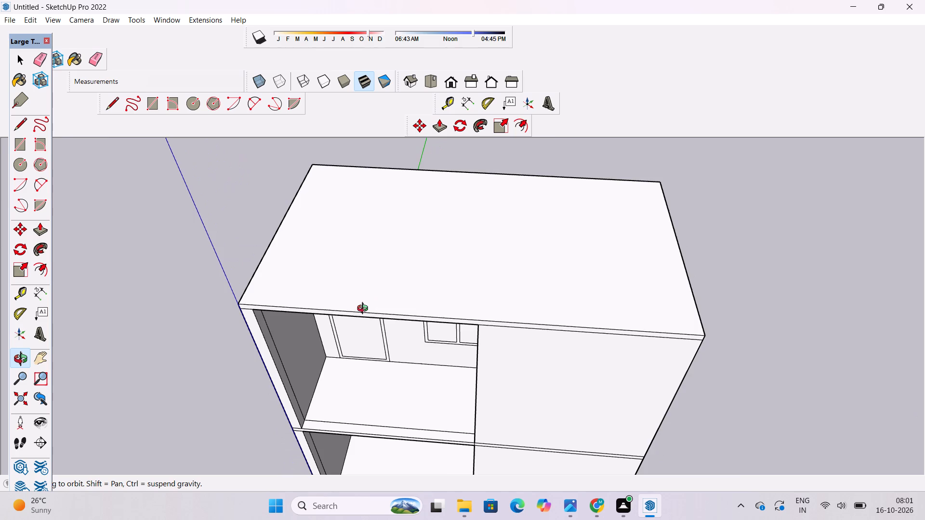
pyautogui.scroll(3, 350, 311)
pyautogui.keyDown('shift'); pyautogui.click(350, 311); pyautogui.keyUp('shift')
pyautogui.moveTo(352, 312); pyautogui.dragTo(376, 312)
pyautogui.press('t')
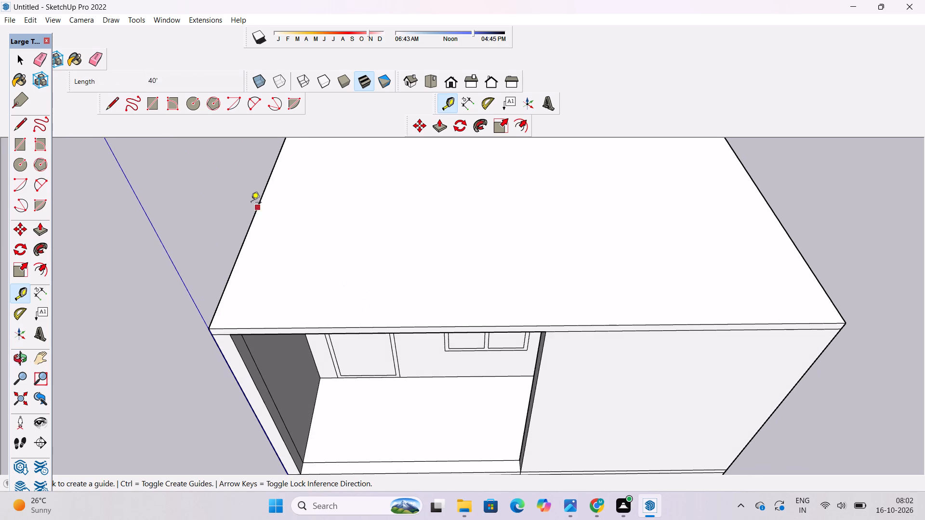
pyautogui.click(255, 210)
pyautogui.scroll(-3, 267, 213)
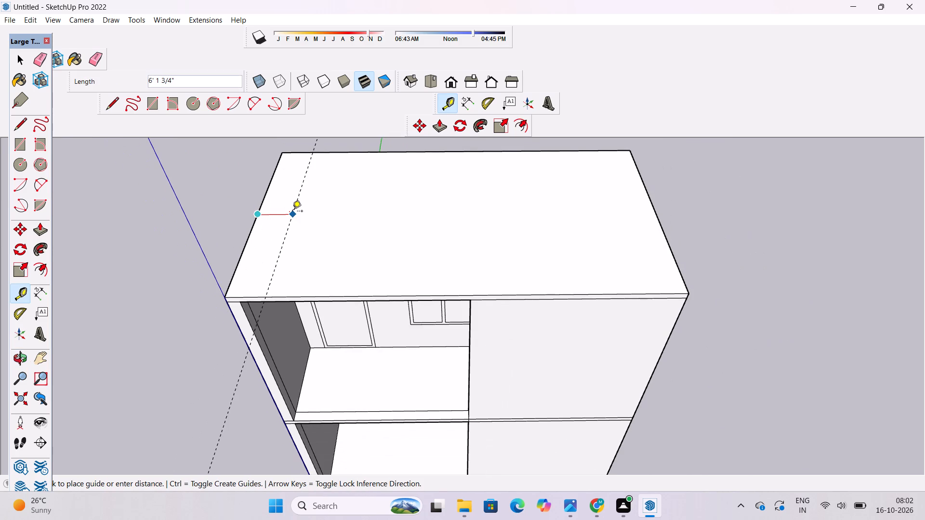
pyautogui.write("2'")
pyautogui.press('Return')
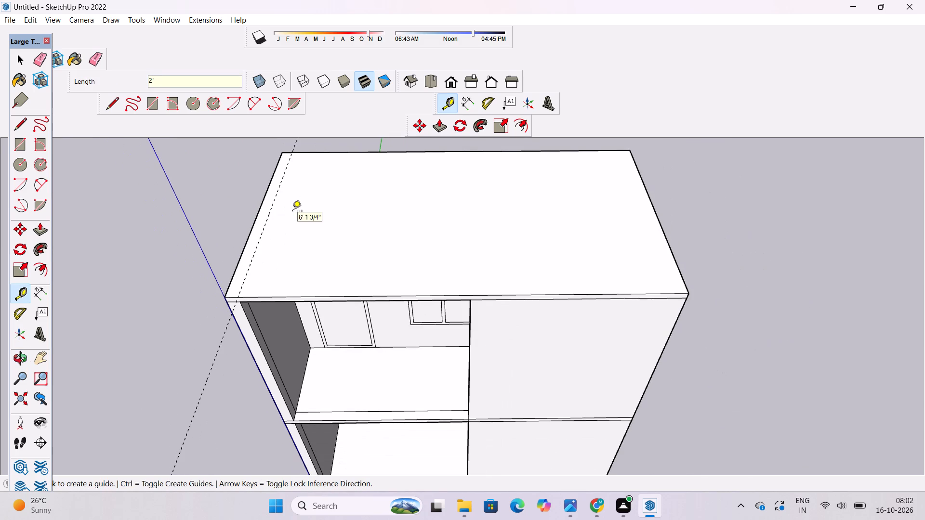
# Place a guide on the roof 2' inward from its rear edge.
pyautogui.scroll(-6, 292, 212)
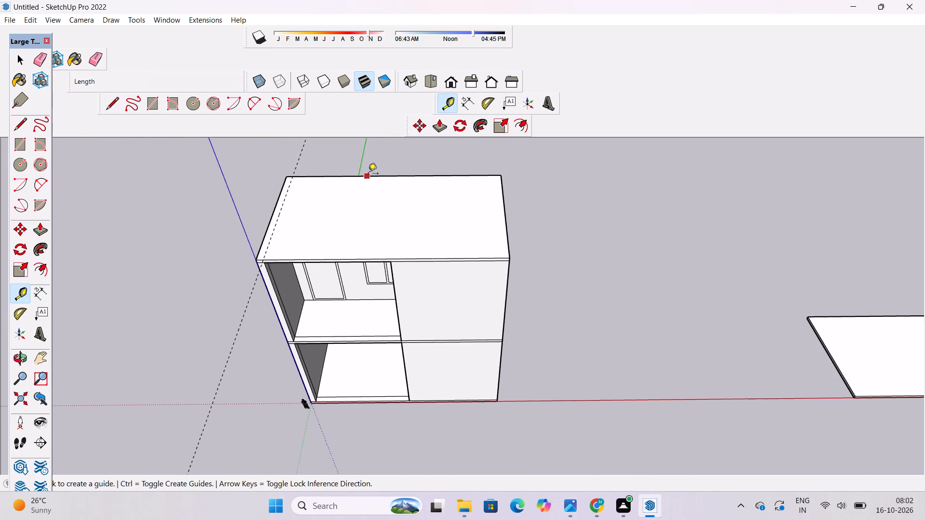
pyautogui.scroll(3, 370, 174)
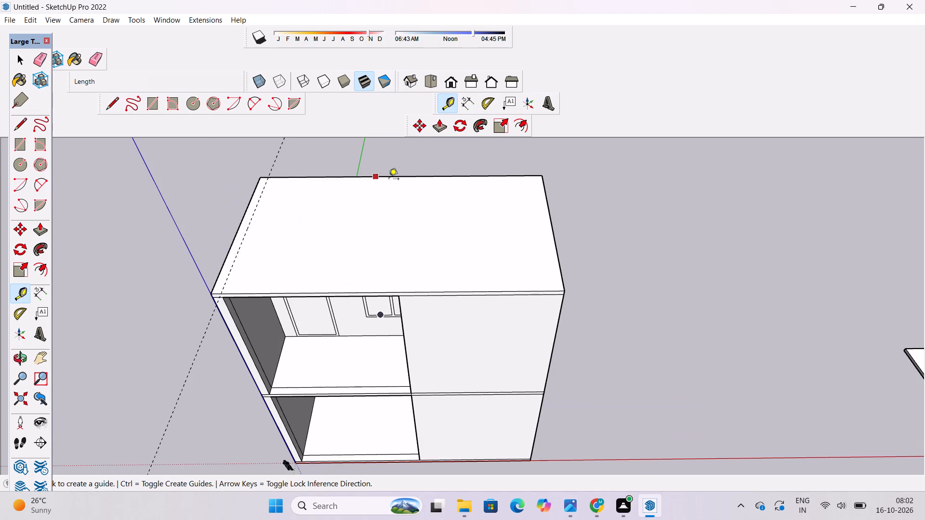
pyautogui.click(417, 174)
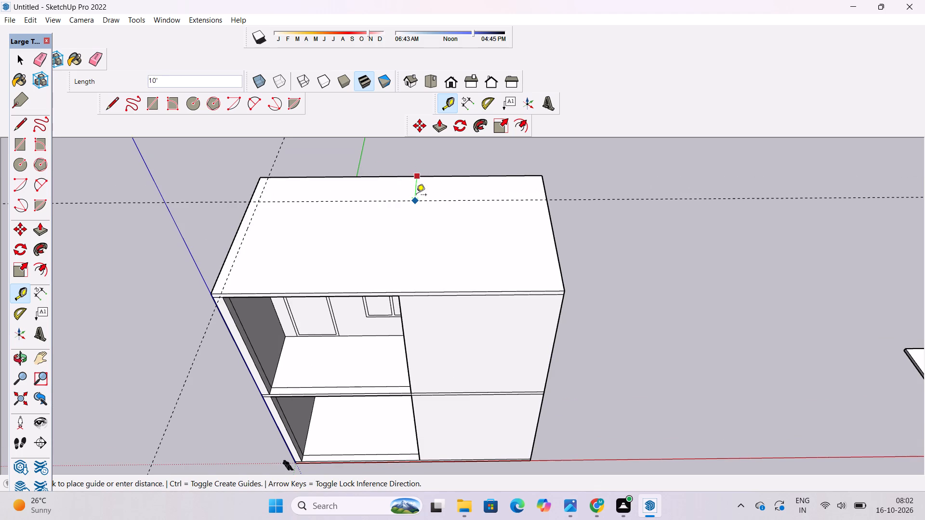
pyautogui.write("2'")
pyautogui.press('Return')
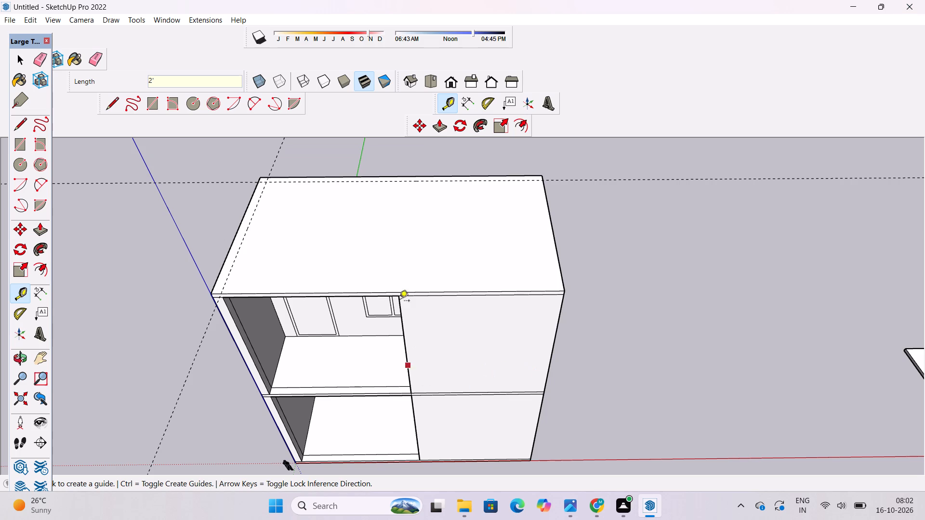
# Place a guide on the roof 2' inward from the side edge above the closed front wall.
pyautogui.scroll(-2, 504, 242)
pyautogui.scroll(5, 526, 218)
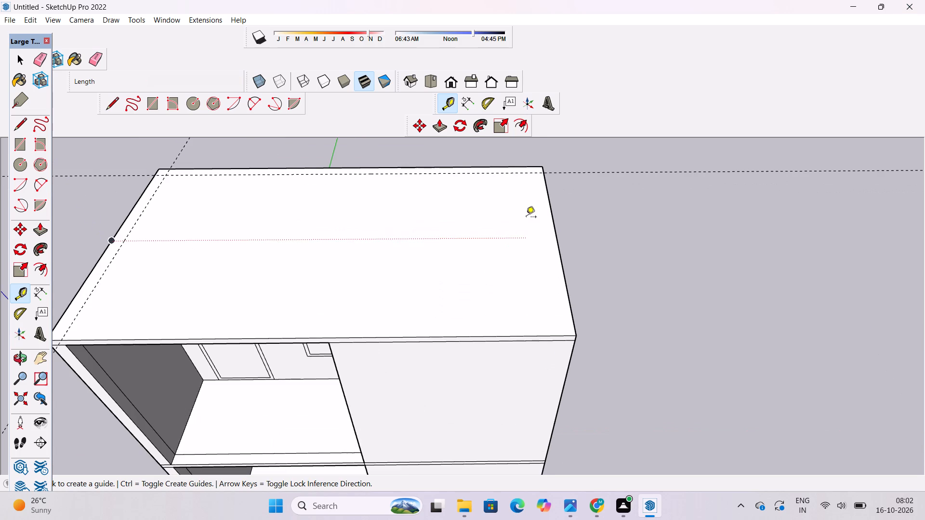
pyautogui.click(550, 209)
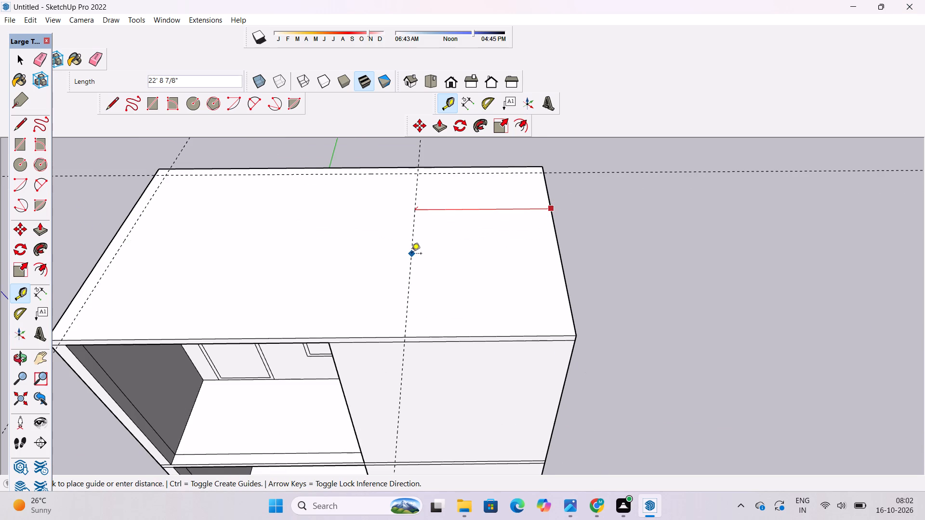
pyautogui.write("2'")
pyautogui.press('Return')
# Place a guide on the roof 2' inward from its front edge.
pyautogui.scroll(-2, 246, 255)
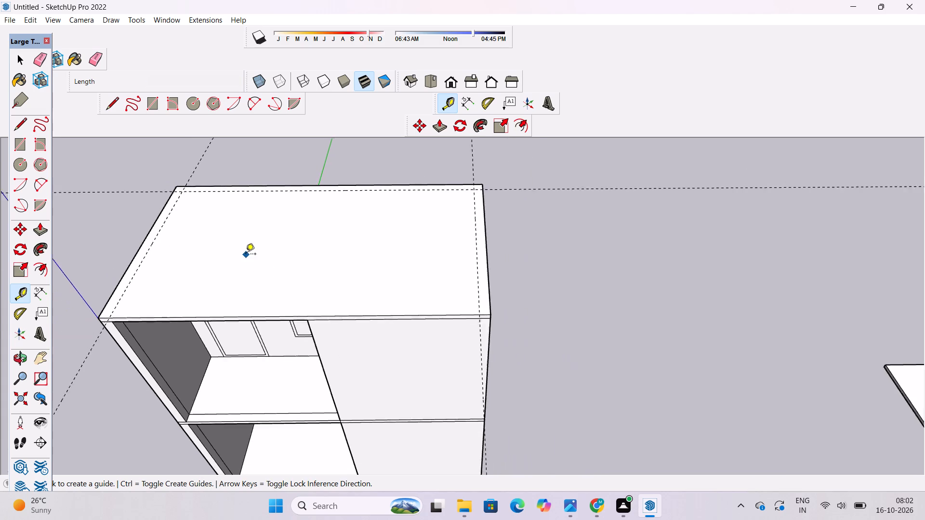
pyautogui.scroll(-2, 246, 255)
pyautogui.scroll(5, 306, 298)
pyautogui.scroll(-2, 309, 301)
pyautogui.scroll(5, 334, 325)
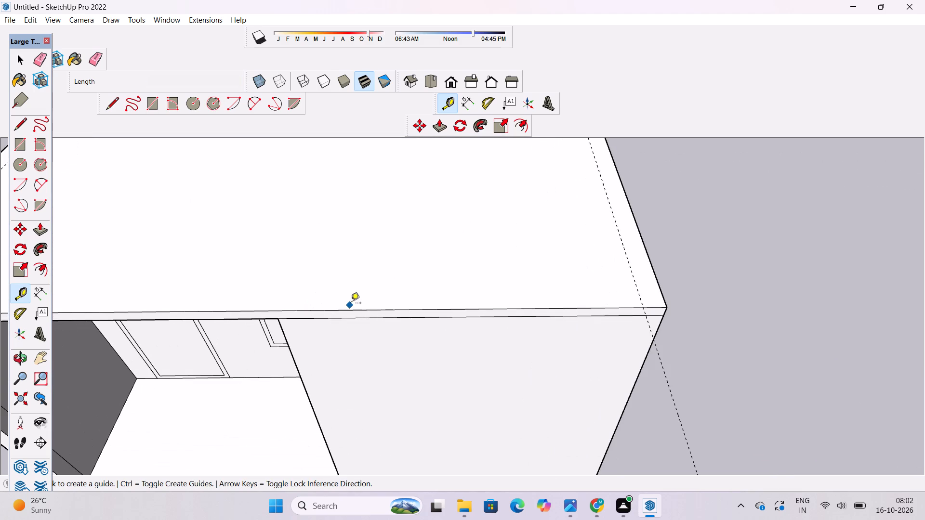
pyautogui.click(353, 309)
pyautogui.scroll(-3, 353, 309)
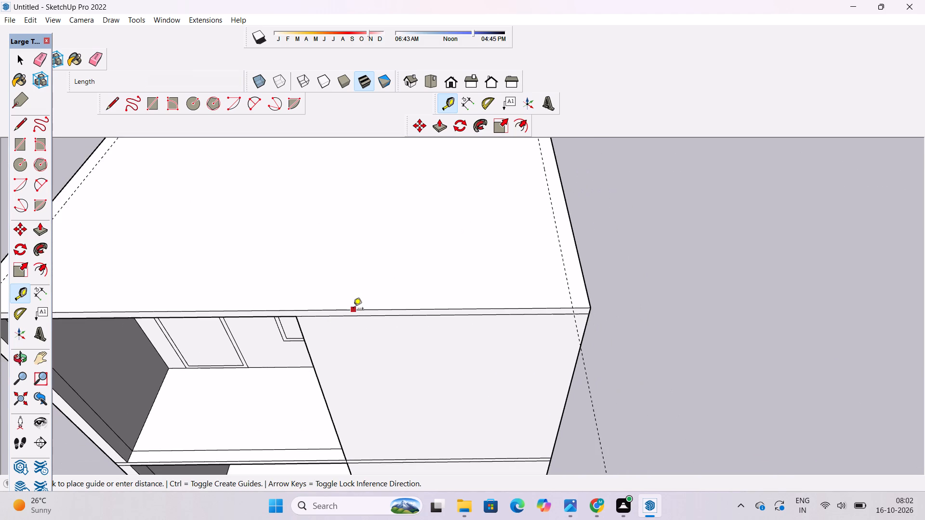
pyautogui.scroll(3, 353, 309)
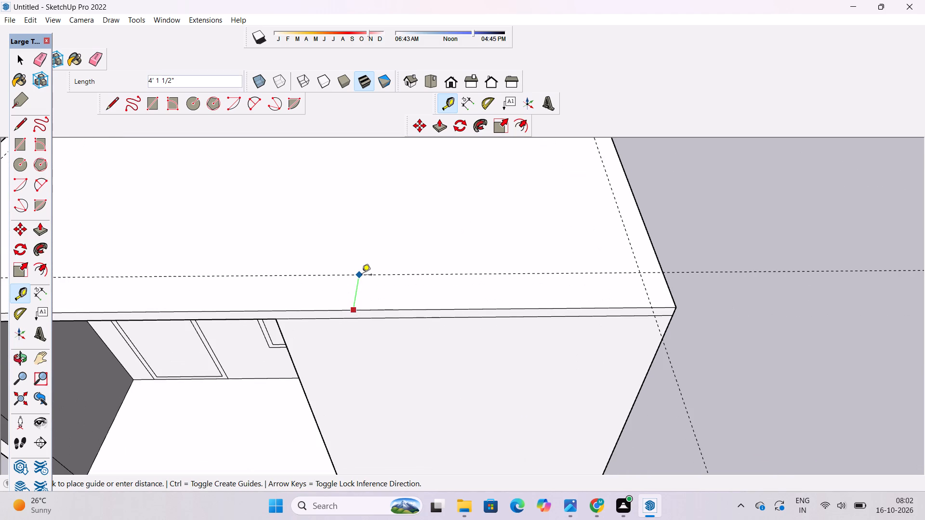
pyautogui.write("2'")
pyautogui.press('Return')
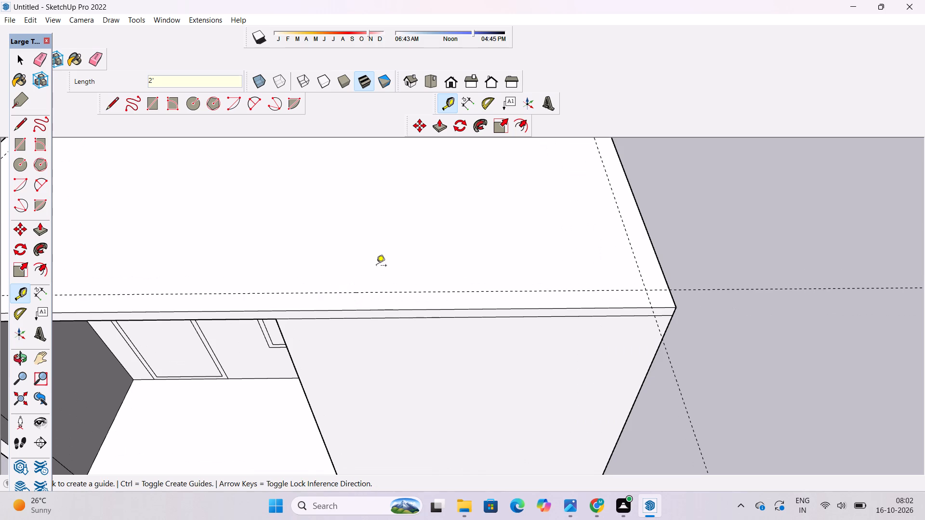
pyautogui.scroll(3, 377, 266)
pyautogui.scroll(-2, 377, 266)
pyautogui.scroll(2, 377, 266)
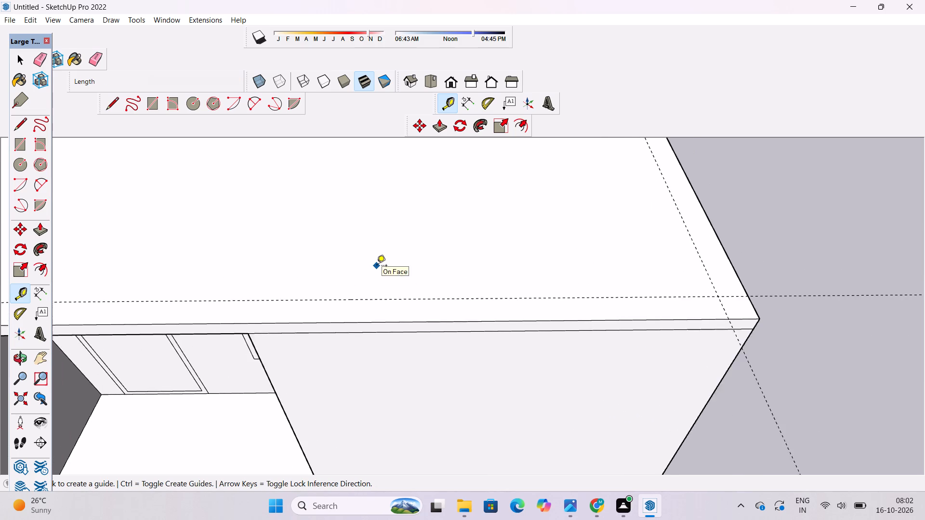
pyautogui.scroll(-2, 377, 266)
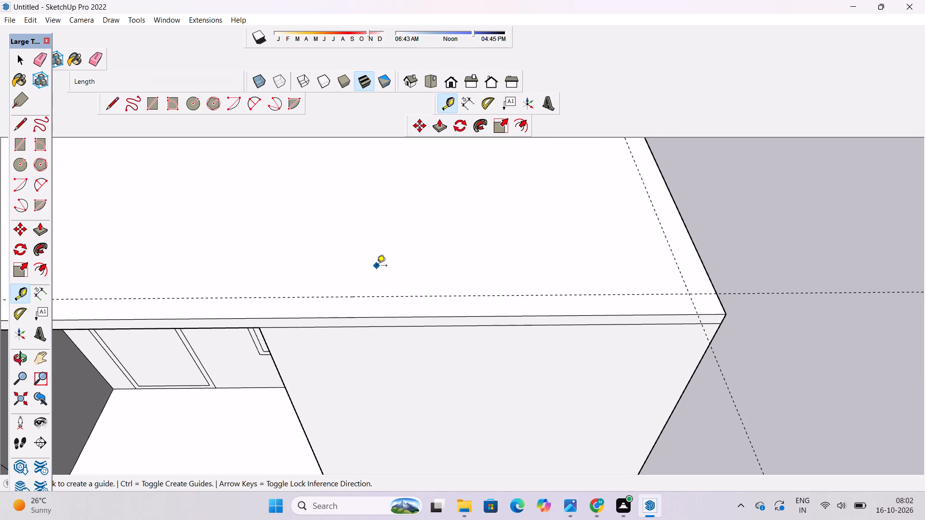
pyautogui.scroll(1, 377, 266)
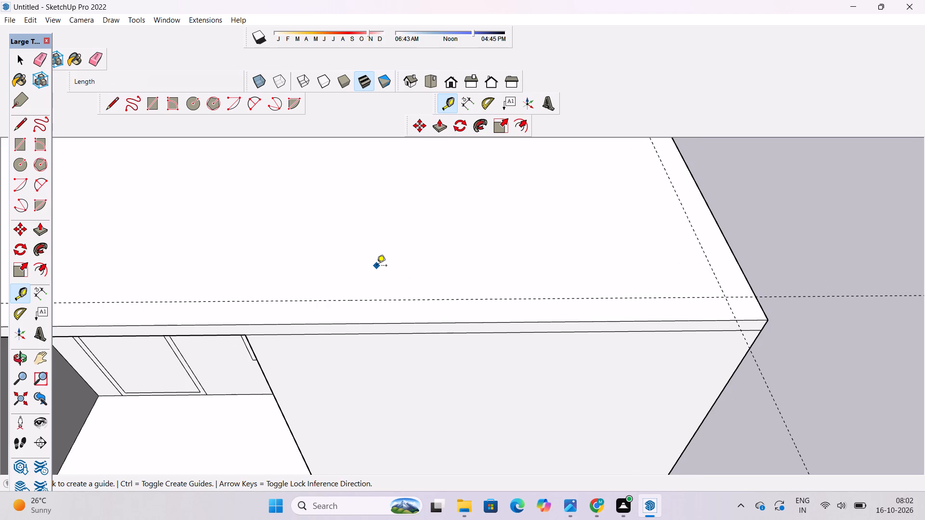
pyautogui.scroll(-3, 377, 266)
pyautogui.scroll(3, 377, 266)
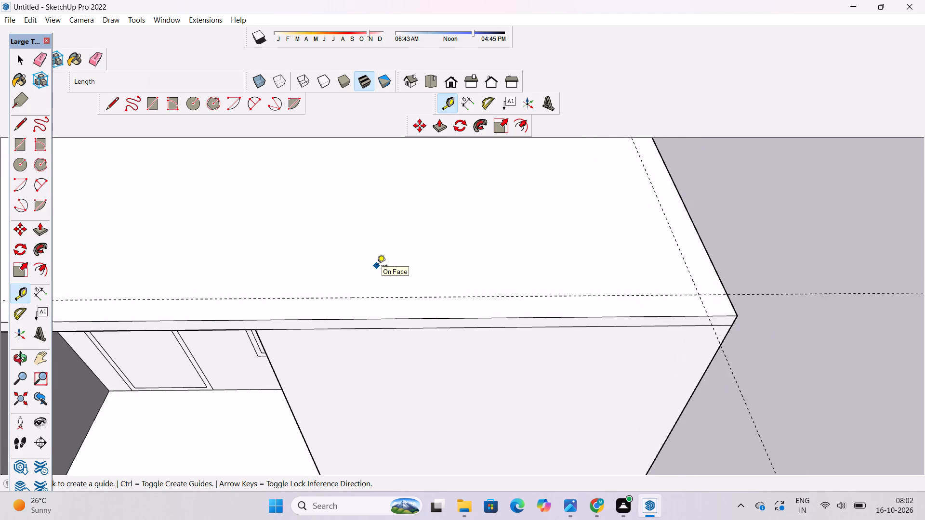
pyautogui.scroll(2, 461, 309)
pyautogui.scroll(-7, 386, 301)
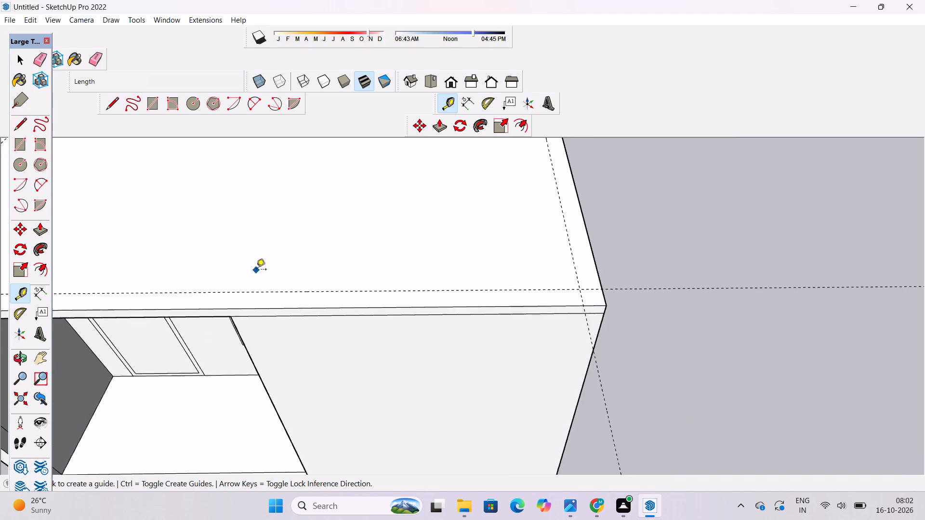
# Place a guide on the roof 33' inward from the side edge above the closed front wall.
pyautogui.scroll(-2, 256, 270)
pyautogui.scroll(-4, 648, 200)
pyautogui.scroll(6, 555, 237)
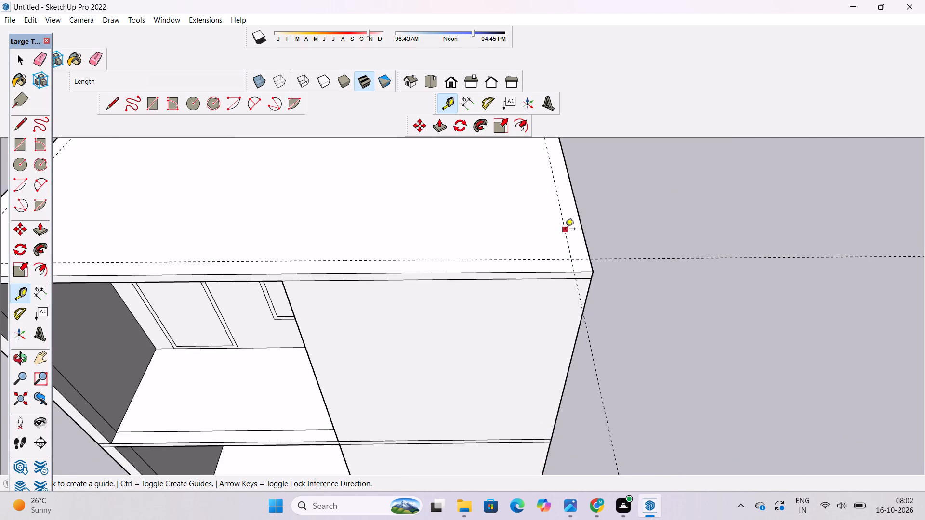
pyautogui.scroll(5, 565, 230)
pyautogui.click(586, 200)
pyautogui.scroll(-8, 586, 200)
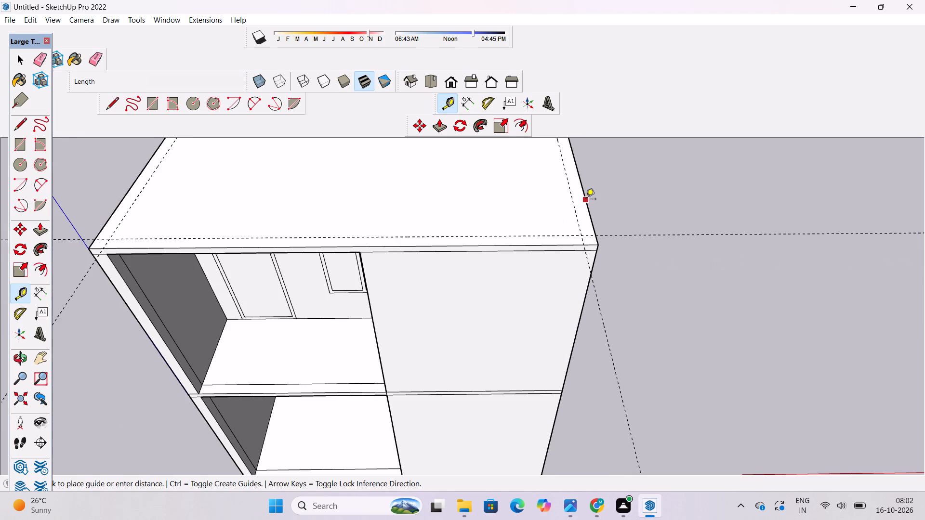
pyautogui.write("33'")
pyautogui.press('Return')
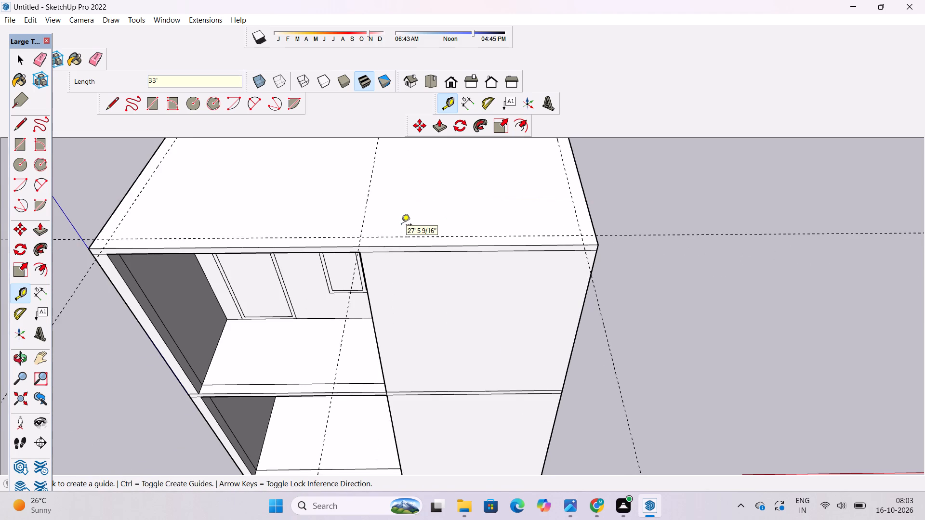
# Draw a 2' line from the crossing of the 33' and front guides to the roof's front edge, continuing 1' down the slab face.
pyautogui.press('l')
pyautogui.scroll(2, 383, 247)
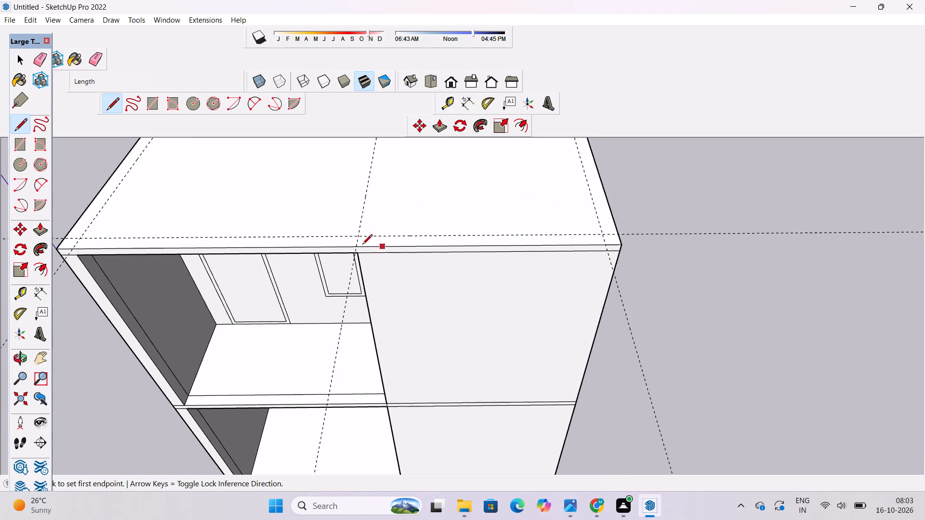
pyautogui.scroll(3, 362, 245)
pyautogui.scroll(-4, 363, 253)
pyautogui.scroll(12, 363, 253)
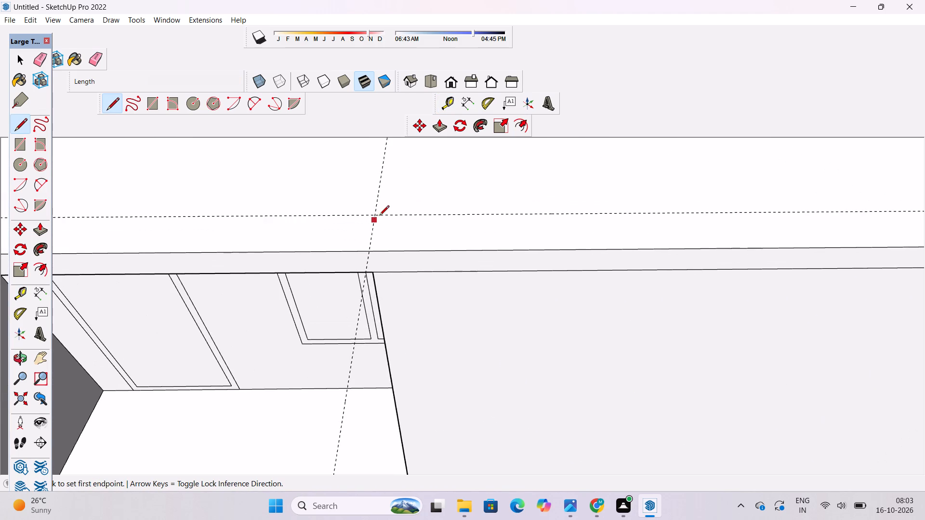
pyautogui.click(374, 217)
pyautogui.click(367, 251)
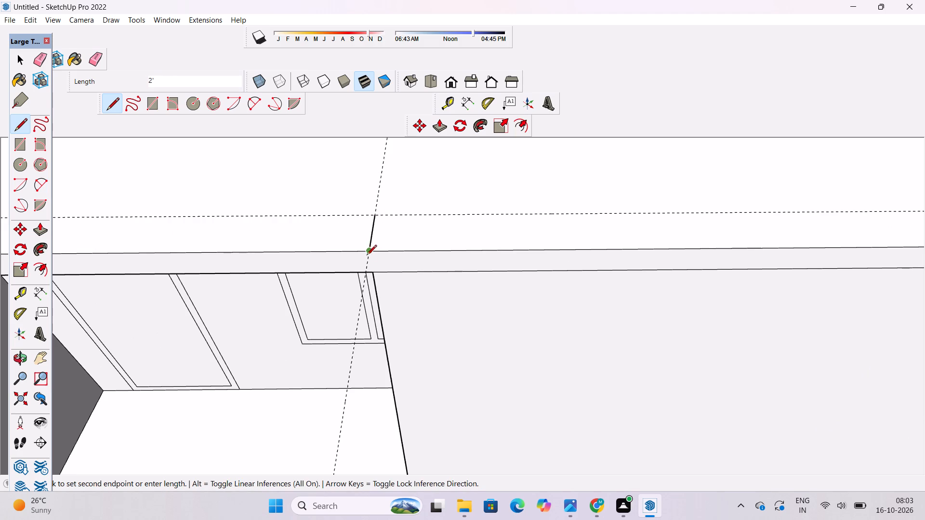
pyautogui.click(367, 251)
pyautogui.click(372, 275)
# Draw a 66' by 36' rectangle on the roof between opposite crossings of the 2' inset guides.
pyautogui.press('o')
pyautogui.moveTo(442, 269); pyautogui.dragTo(394, 140)
pyautogui.scroll(17, 419, 233)
pyautogui.moveTo(412, 249); pyautogui.dragTo(304, 301)
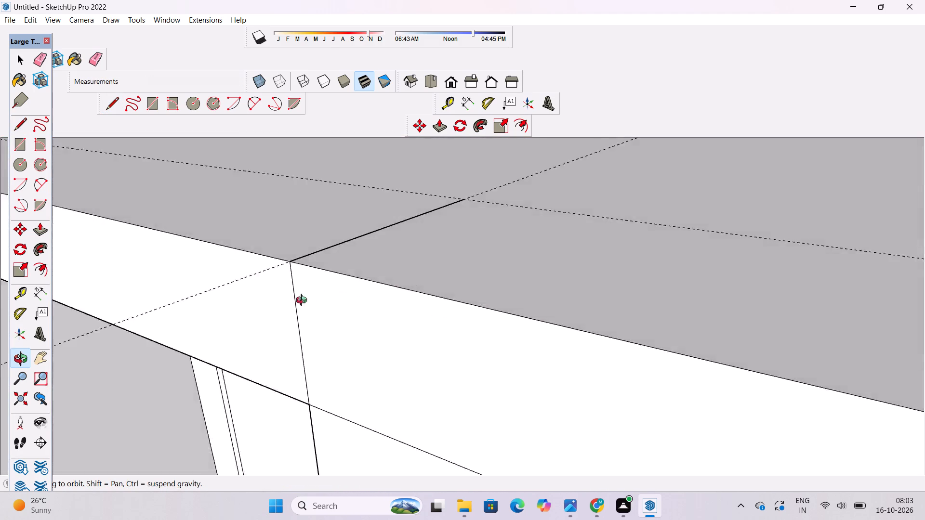
pyautogui.moveTo(304, 301); pyautogui.dragTo(517, 333)
pyautogui.scroll(-18, 448, 302)
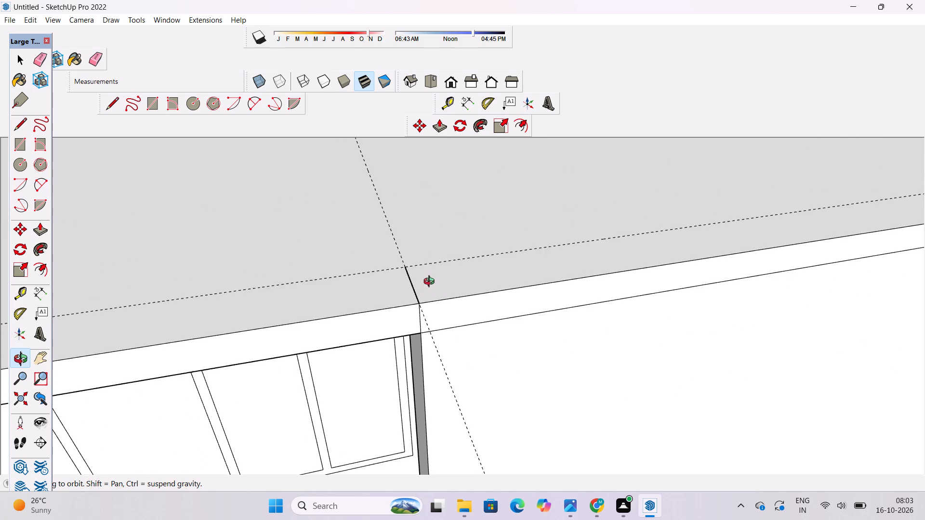
pyautogui.scroll(-4, 431, 283)
pyautogui.keyDown('shift'); pyautogui.moveTo(458, 264); pyautogui.dragTo(357, 317); pyautogui.keyUp('shift')
pyautogui.moveTo(372, 315); pyautogui.dragTo(306, 336)
pyautogui.scroll(-5, 306, 332)
pyautogui.keyDown('shift'); pyautogui.moveTo(306, 332); pyautogui.dragTo(334, 358); pyautogui.keyUp('shift')
pyautogui.moveTo(334, 359); pyautogui.dragTo(424, 339)
pyautogui.keyDown('shift'); pyautogui.scroll(-5, 425, 330); pyautogui.keyUp('shift')
pyautogui.keyDown('shift'); pyautogui.moveTo(419, 329); pyautogui.dragTo(442, 311); pyautogui.keyUp('shift')
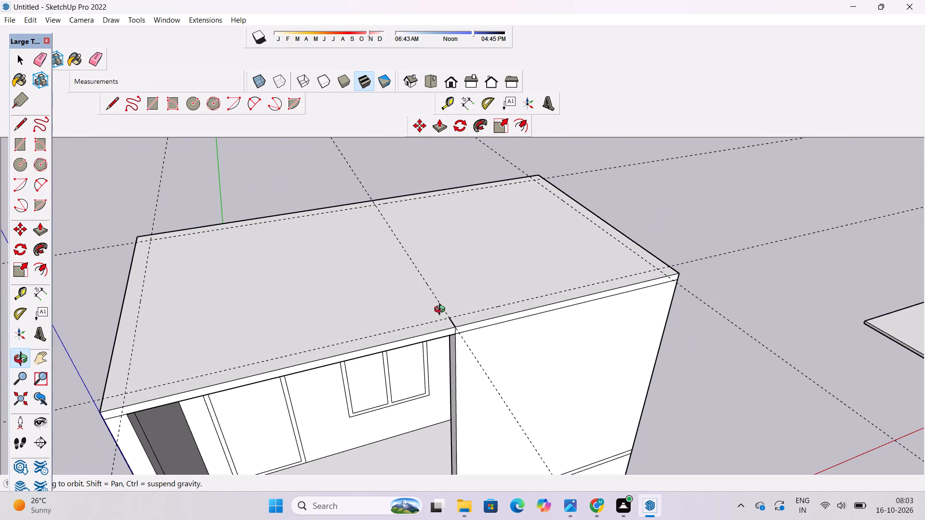
pyautogui.scroll(-4, 442, 311)
pyautogui.moveTo(480, 286); pyautogui.dragTo(411, 356)
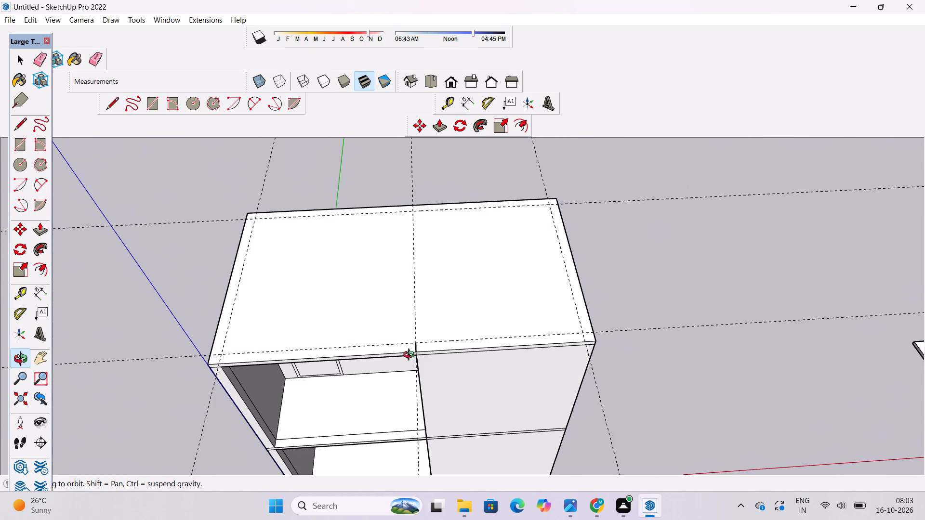
pyautogui.moveTo(411, 356); pyautogui.dragTo(411, 357)
pyautogui.scroll(-4, 356, 367)
pyautogui.moveTo(377, 326); pyautogui.dragTo(383, 307)
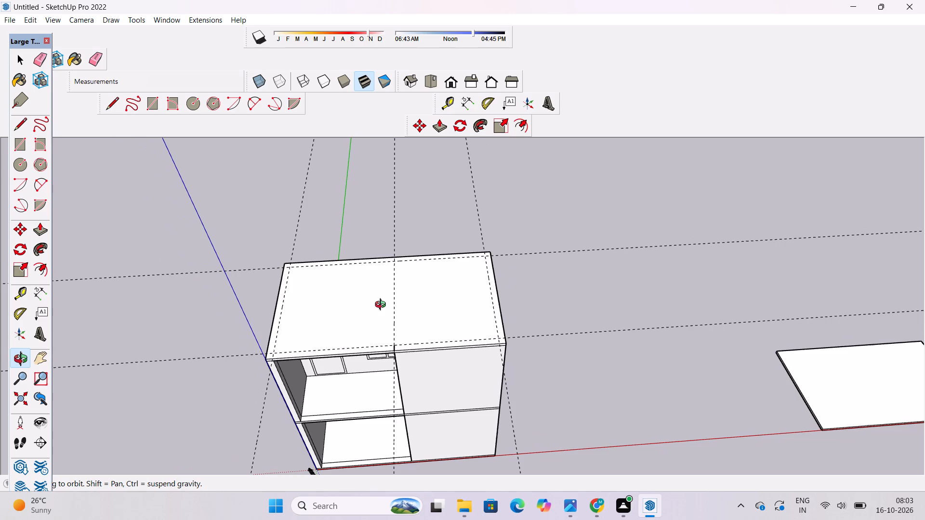
pyautogui.press('r')
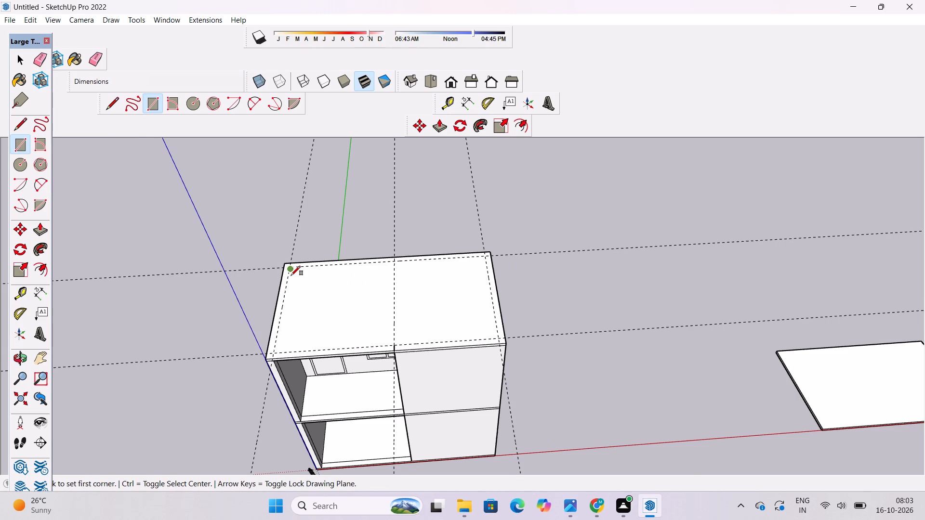
pyautogui.scroll(10, 291, 276)
pyautogui.click(289, 251)
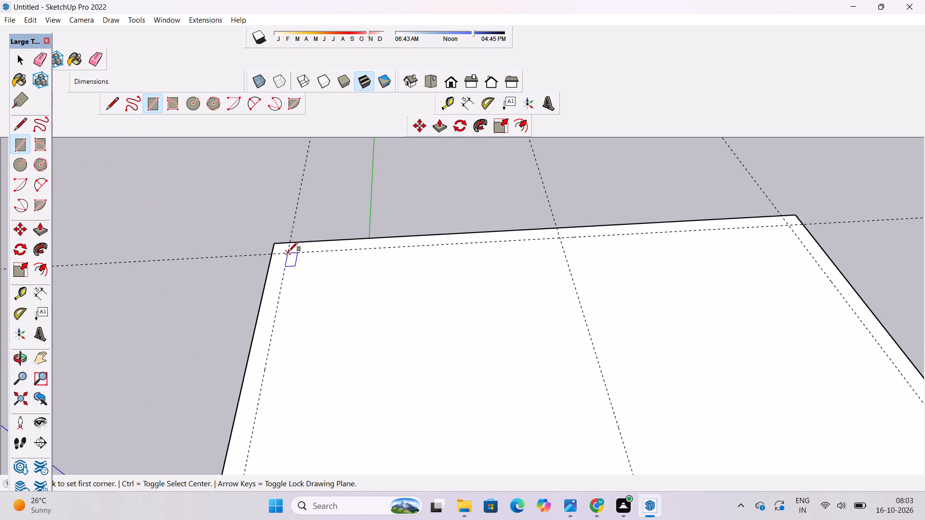
pyautogui.scroll(-11, 289, 251)
pyautogui.scroll(5, 420, 284)
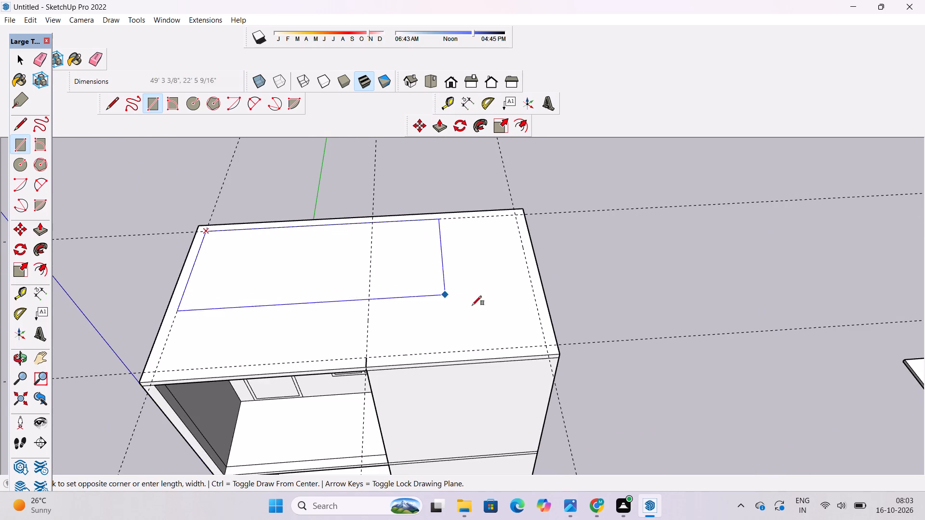
pyautogui.click(547, 345)
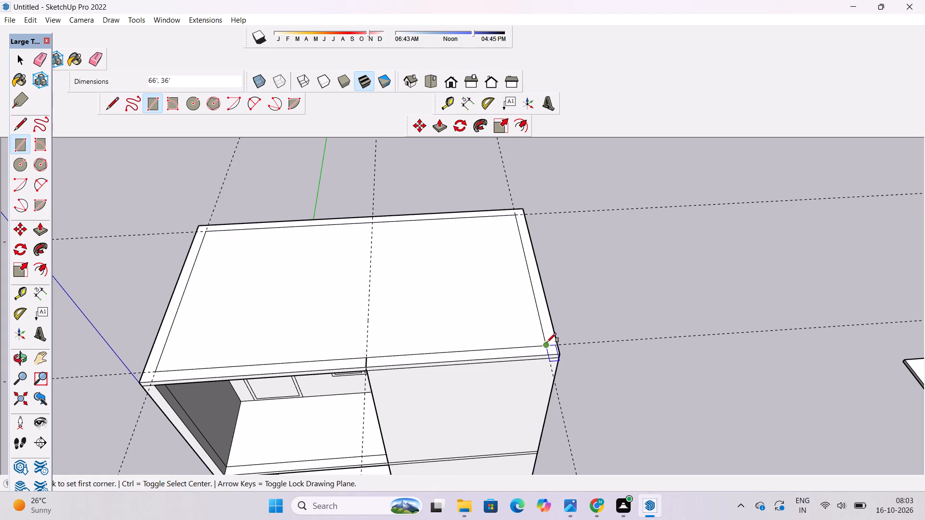
# Erase all the construction guides laid out across the roof.
pyautogui.press('e')
pyautogui.moveTo(627, 309); pyautogui.dragTo(622, 343)
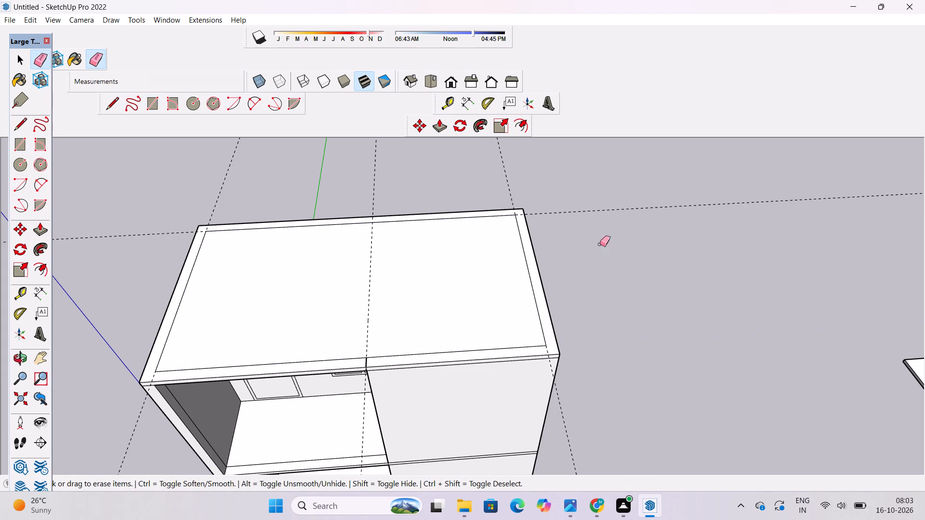
pyautogui.moveTo(600, 207); pyautogui.dragTo(604, 215)
pyautogui.moveTo(506, 181); pyautogui.dragTo(506, 189)
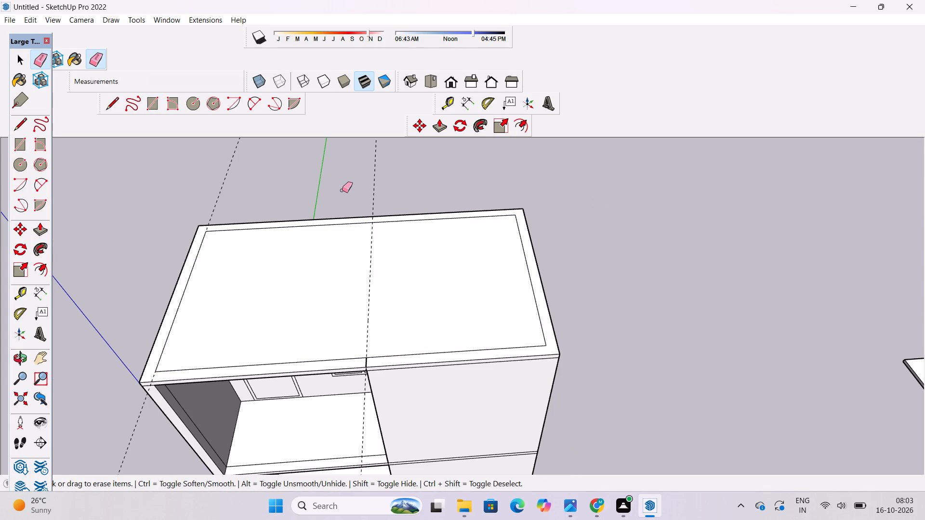
pyautogui.moveTo(342, 190); pyautogui.dragTo(383, 194)
pyautogui.moveTo(369, 182); pyautogui.dragTo(377, 189)
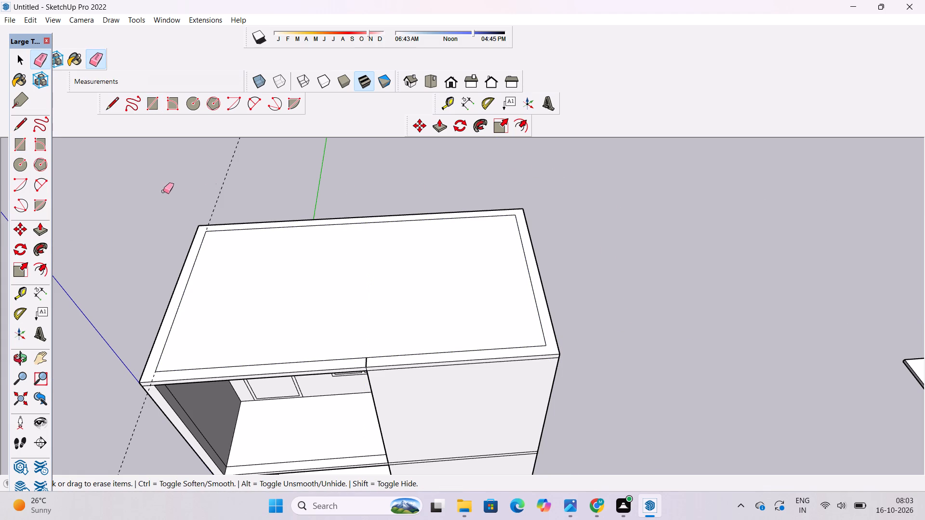
pyautogui.click(227, 171)
# Draw a 2' line from the inset rectangle's front corner above the open rooms to the roof's front edge.
pyautogui.press('o')
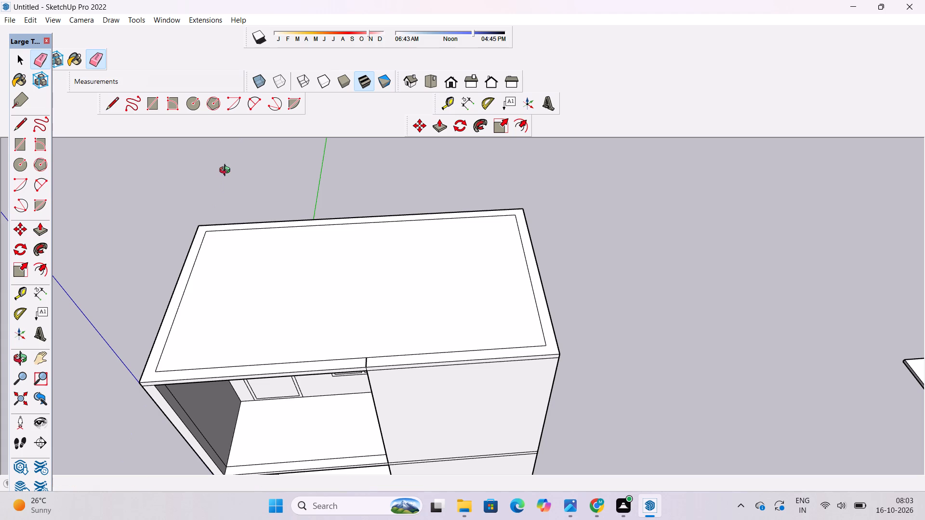
pyautogui.scroll(-6, 227, 171)
pyautogui.moveTo(214, 198); pyautogui.dragTo(348, 221)
pyautogui.keyDown('shift'); pyautogui.moveTo(333, 264); pyautogui.dragTo(336, 177); pyautogui.keyUp('shift')
pyautogui.moveTo(318, 263); pyautogui.dragTo(376, 217)
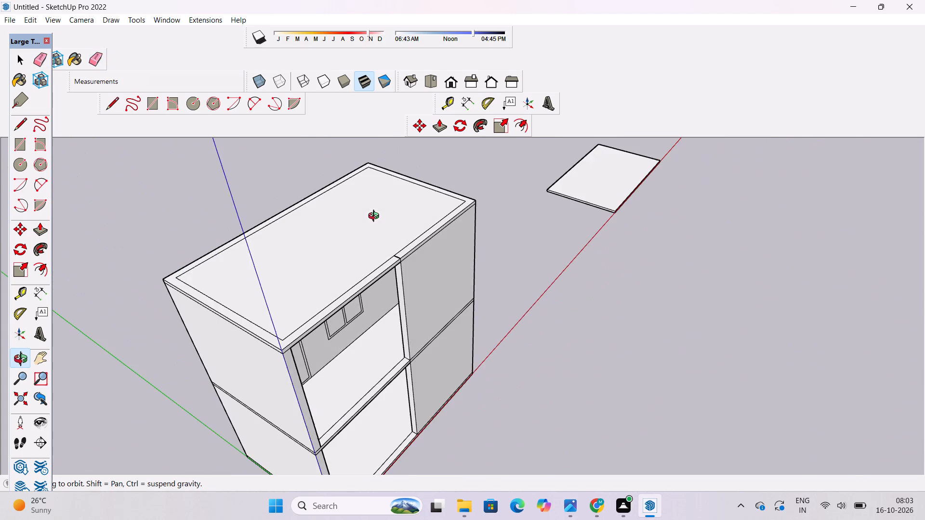
pyautogui.keyDown('shift'); pyautogui.scroll(5, 313, 287); pyautogui.keyUp('shift')
pyautogui.moveTo(356, 268); pyautogui.dragTo(345, 269)
pyautogui.moveTo(281, 290); pyautogui.dragTo(122, 325)
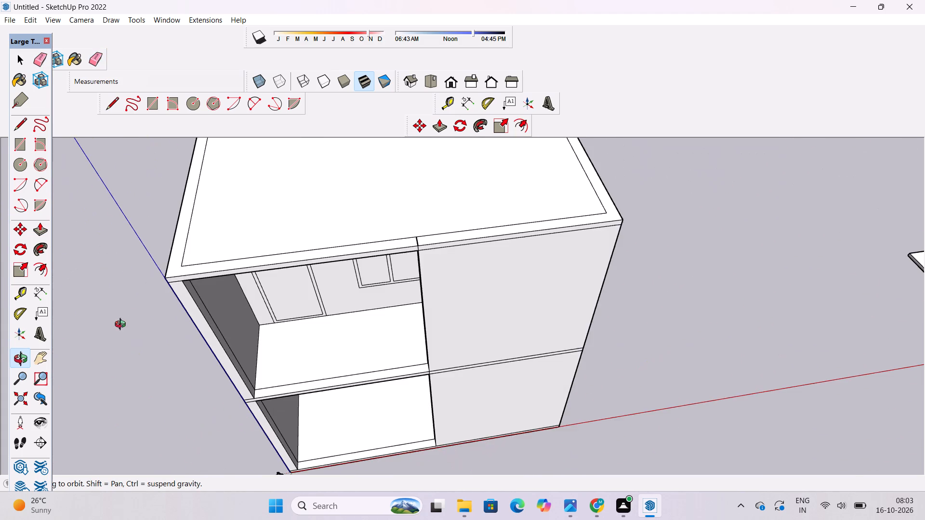
pyautogui.scroll(4, 185, 270)
pyautogui.keyDown('shift'); pyautogui.moveTo(185, 270); pyautogui.dragTo(188, 286); pyautogui.keyUp('shift')
pyautogui.click(188, 286)
pyautogui.press('l')
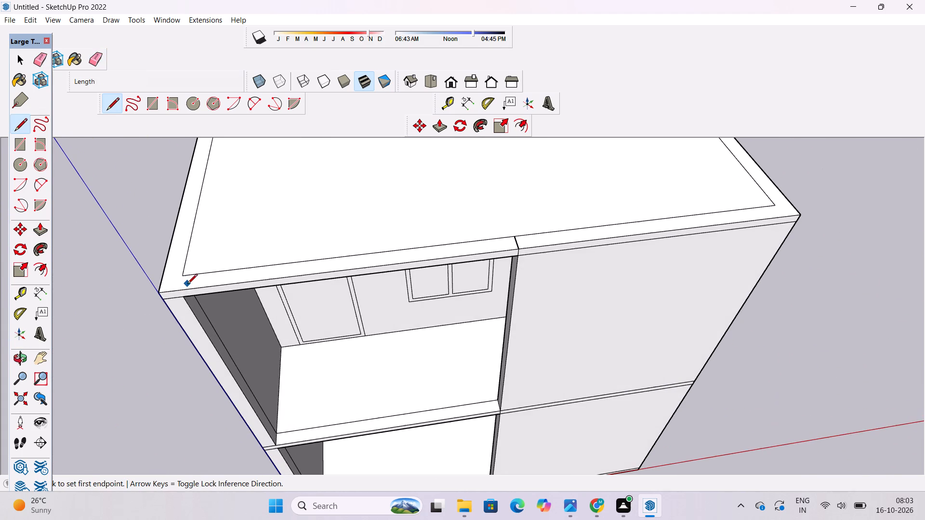
pyautogui.scroll(8, 185, 277)
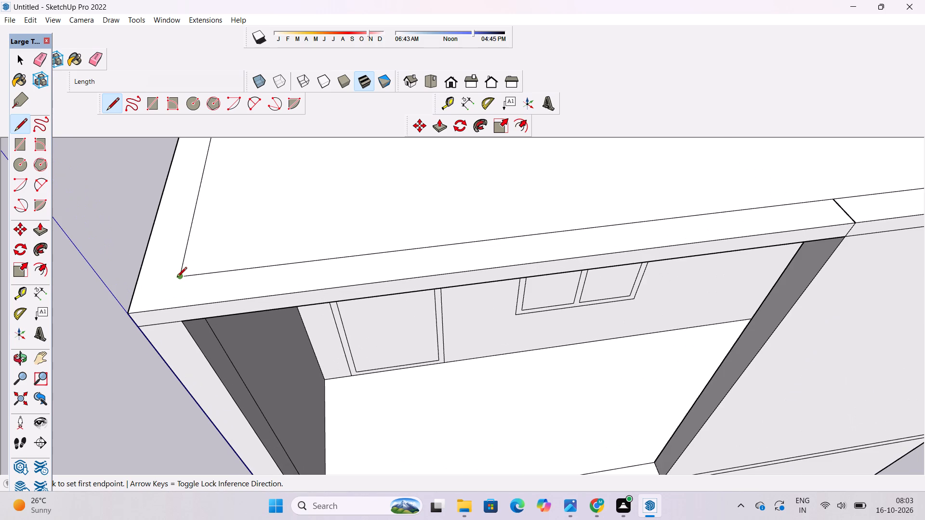
pyautogui.click(177, 278)
pyautogui.click(172, 306)
# Place a guide along the roof 18' inward from the inset rectangle's front edge, through the midpoint of the roof's side.
pyautogui.press('o')
pyautogui.moveTo(157, 304); pyautogui.dragTo(355, 267)
pyautogui.scroll(-9, 355, 267)
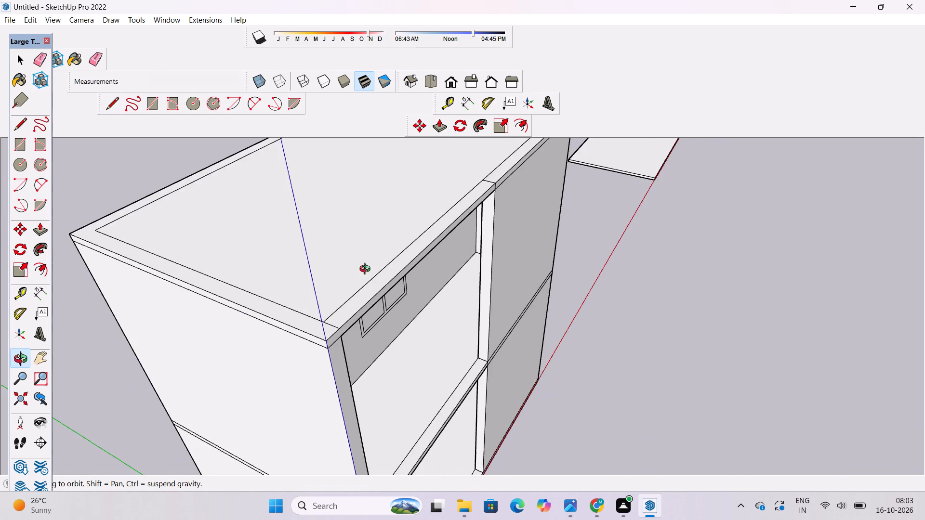
pyautogui.keyDown('shift'); pyautogui.moveTo(367, 270); pyautogui.dragTo(194, 312); pyautogui.keyUp('shift')
pyautogui.keyDown('shift'); pyautogui.moveTo(211, 296); pyautogui.dragTo(222, 333); pyautogui.keyUp('shift')
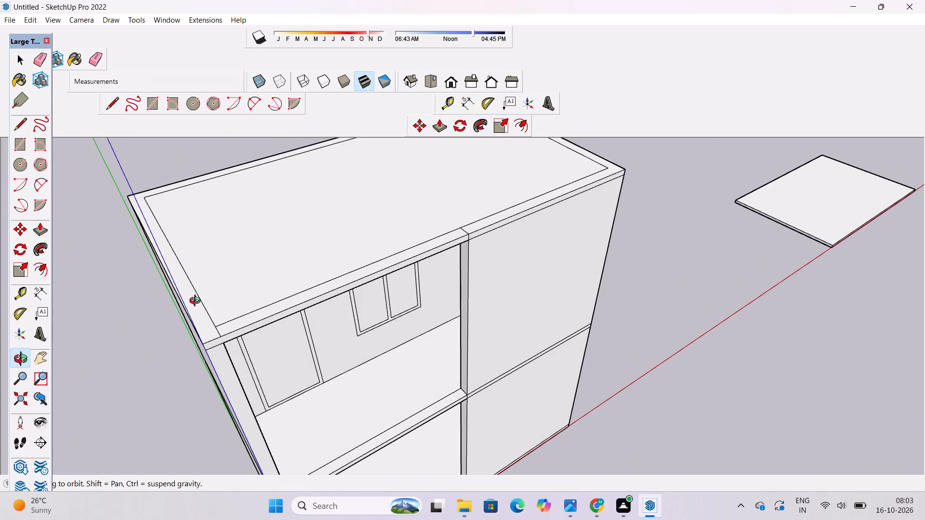
pyautogui.click(21, 292)
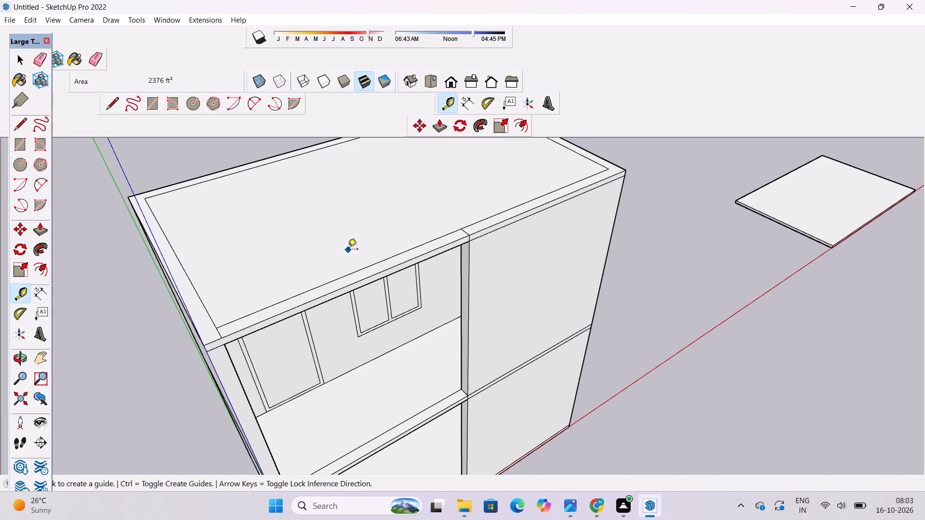
pyautogui.scroll(-3, 358, 271)
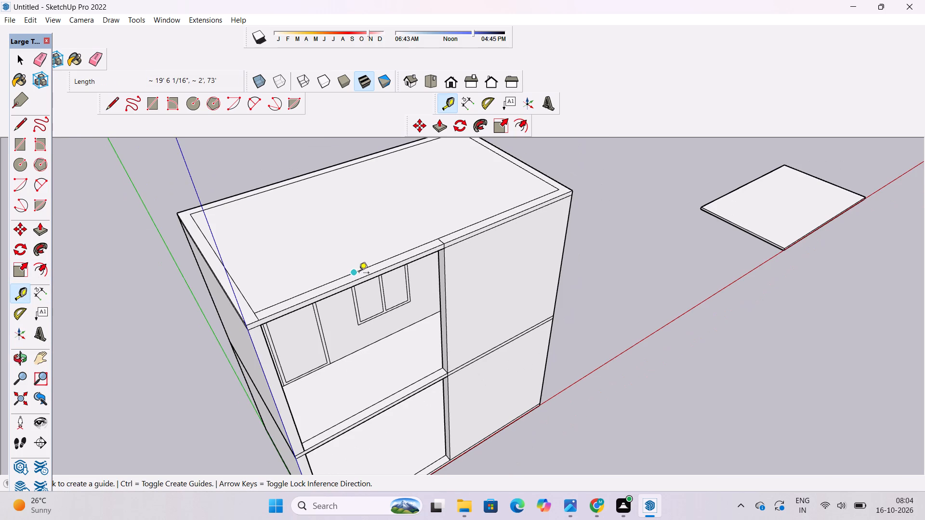
pyautogui.scroll(3, 359, 273)
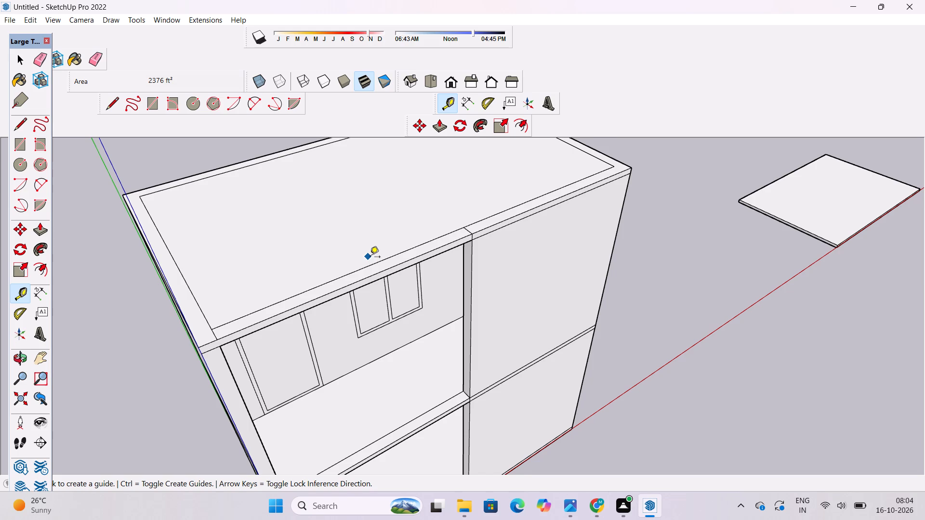
pyautogui.scroll(1, 370, 258)
pyautogui.click(444, 238)
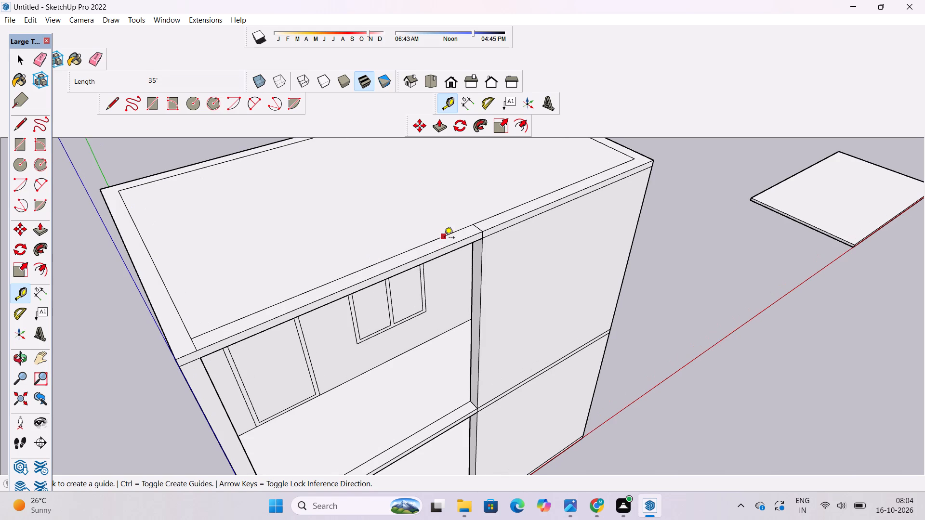
pyautogui.scroll(-7, 444, 238)
pyautogui.scroll(4, 450, 190)
pyautogui.scroll(-5, 522, 261)
pyautogui.scroll(8, 550, 212)
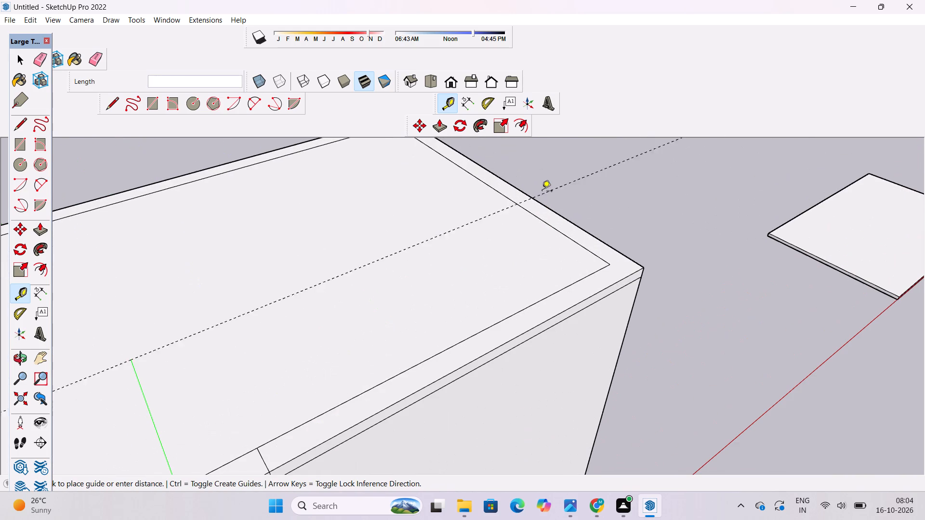
pyautogui.click(495, 177)
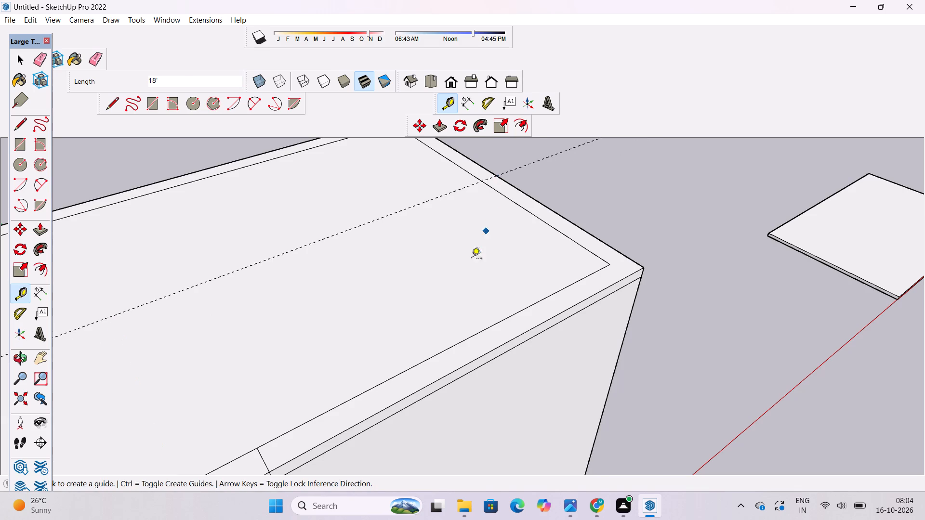
pyautogui.scroll(-9, 472, 259)
pyautogui.scroll(-5, 415, 232)
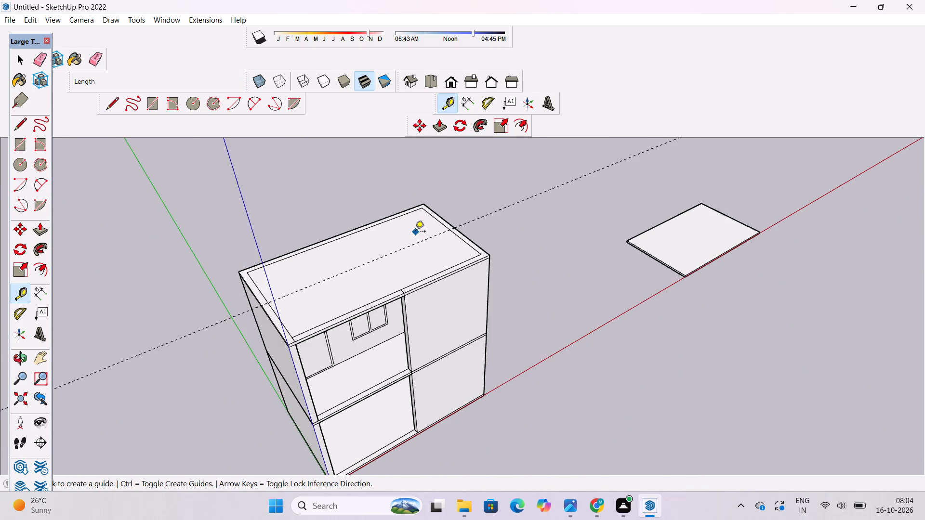
# Place a second lengthwise guide on the roof, offset 1.5' toward the front from the existing centre guide.
pyautogui.press('o')
pyautogui.scroll(1, 415, 232)
pyautogui.moveTo(454, 285); pyautogui.dragTo(442, 385)
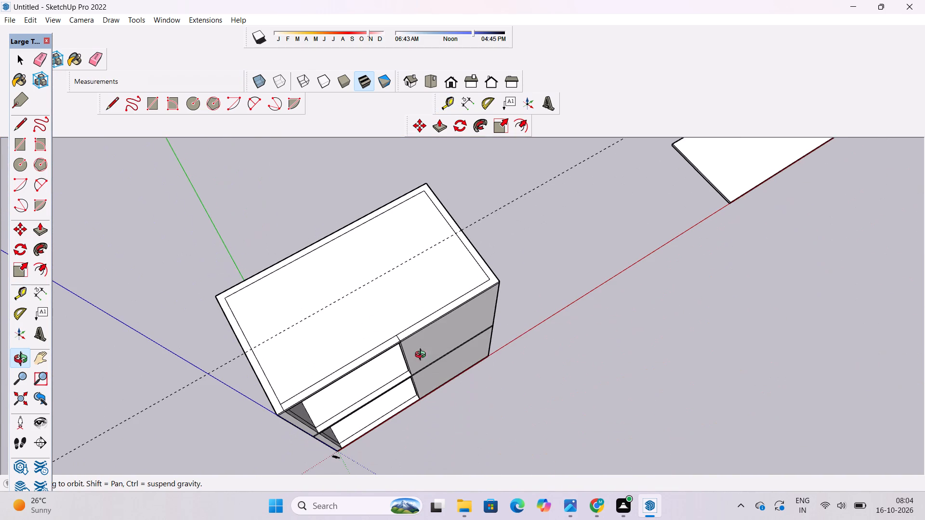
pyautogui.click(22, 290)
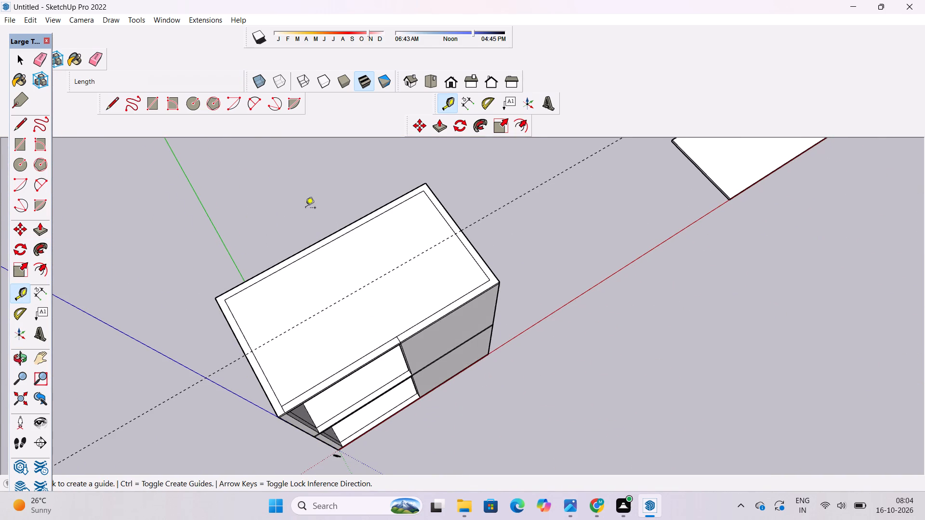
pyautogui.scroll(-1, 301, 199)
pyautogui.scroll(3, 295, 222)
pyautogui.scroll(-4, 380, 281)
pyautogui.scroll(2, 379, 286)
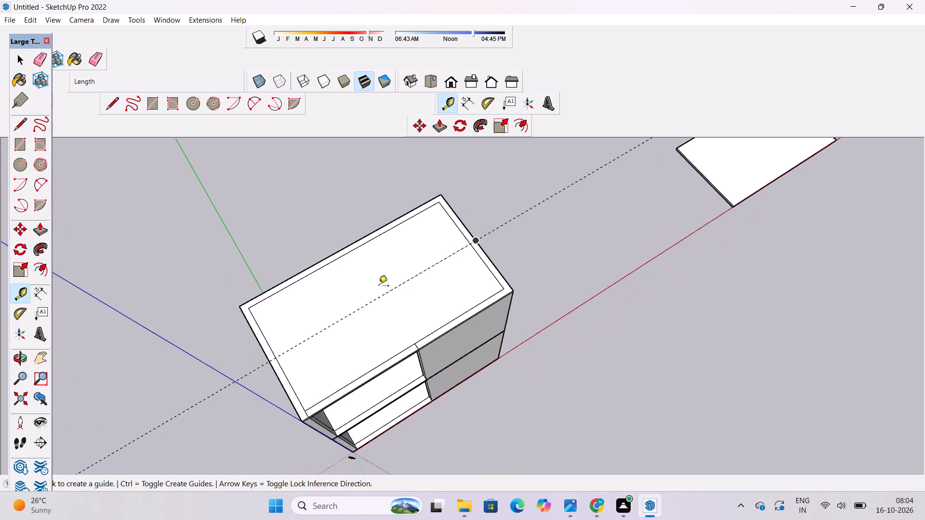
pyautogui.scroll(7, 379, 286)
pyautogui.click(392, 301)
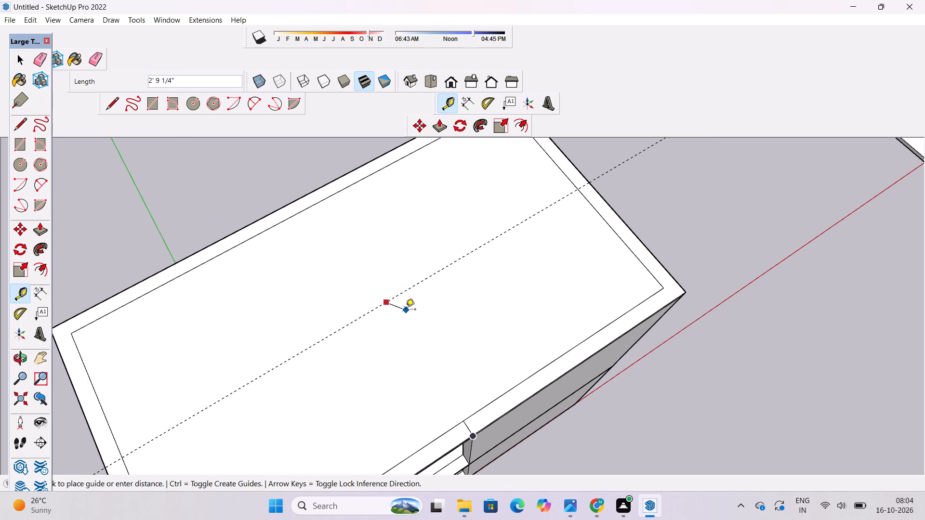
pyautogui.press('space')
pyautogui.write('t')
pyautogui.click(431, 278)
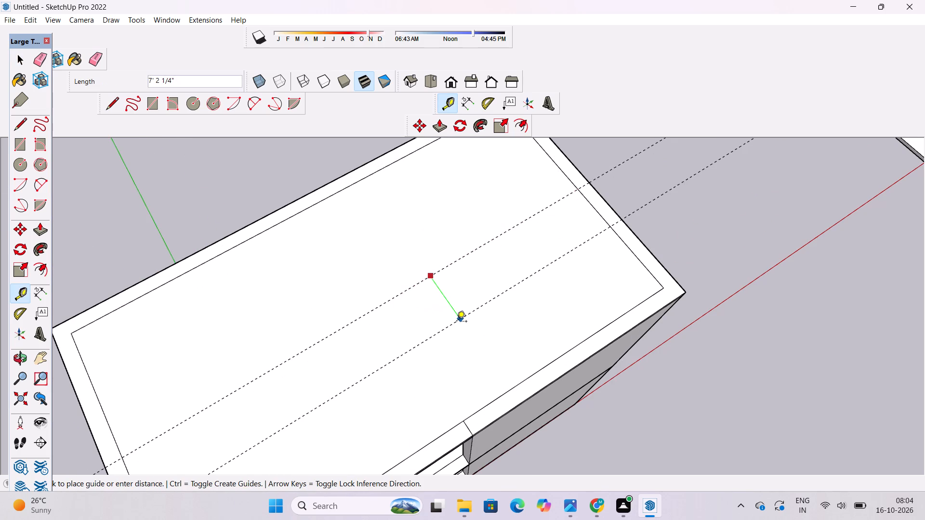
pyautogui.write('1.')
pyautogui.press('5')
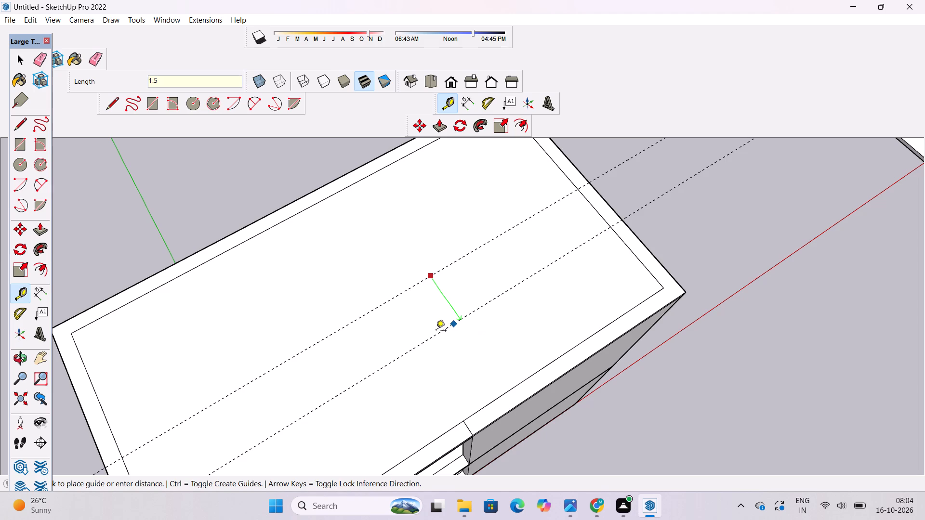
pyautogui.press("'")
pyautogui.press('Return')
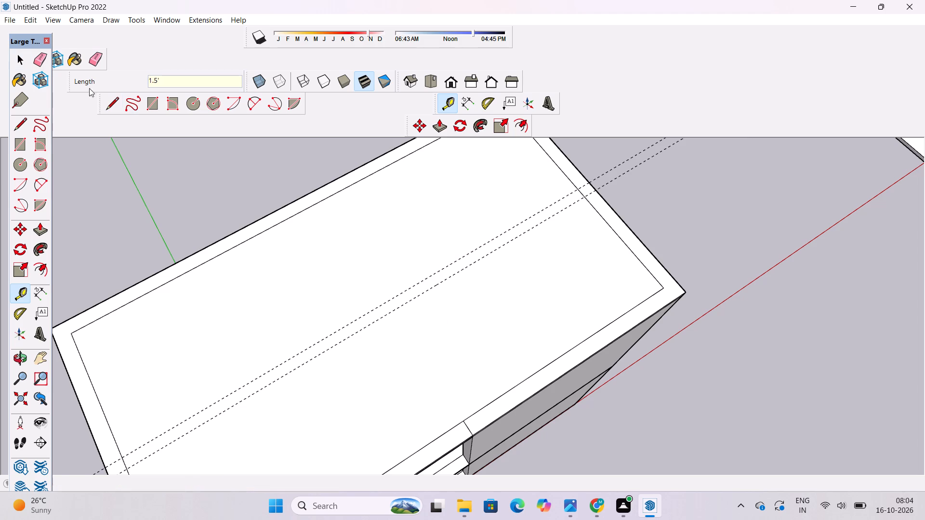
# Draw a 66' by 1'6" rectangle between the two guides, spanning the inset rectangle from side to side.
pyautogui.click(148, 101)
pyautogui.scroll(-7, 211, 226)
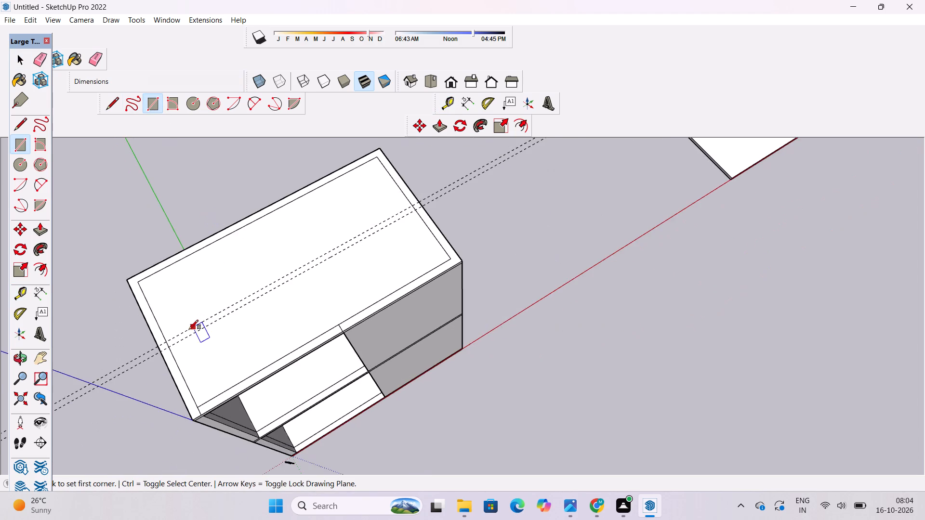
pyautogui.scroll(11, 189, 329)
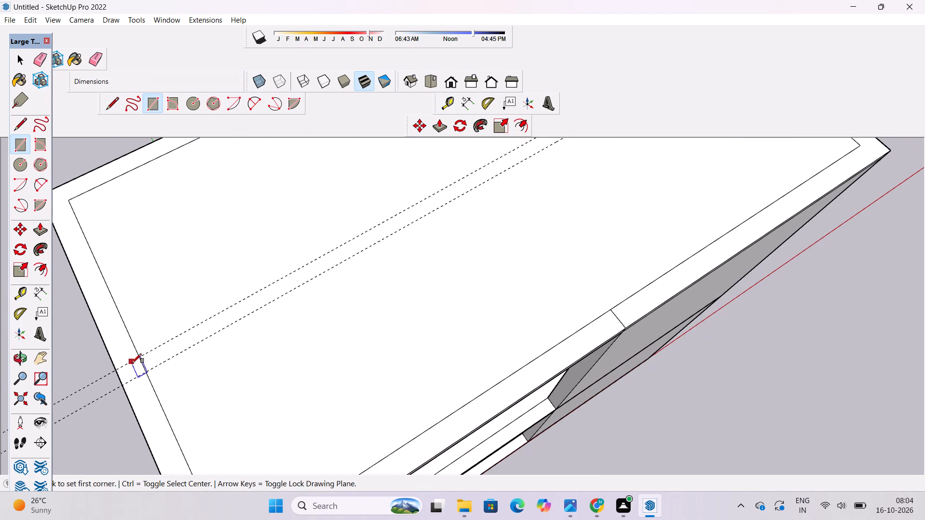
pyautogui.click(138, 356)
pyautogui.scroll(-3, 138, 356)
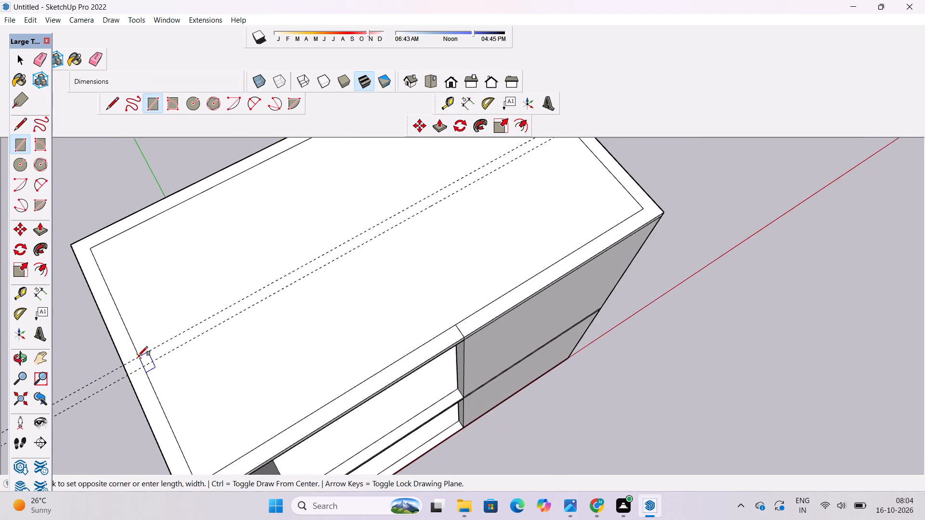
pyautogui.scroll(-8, 138, 356)
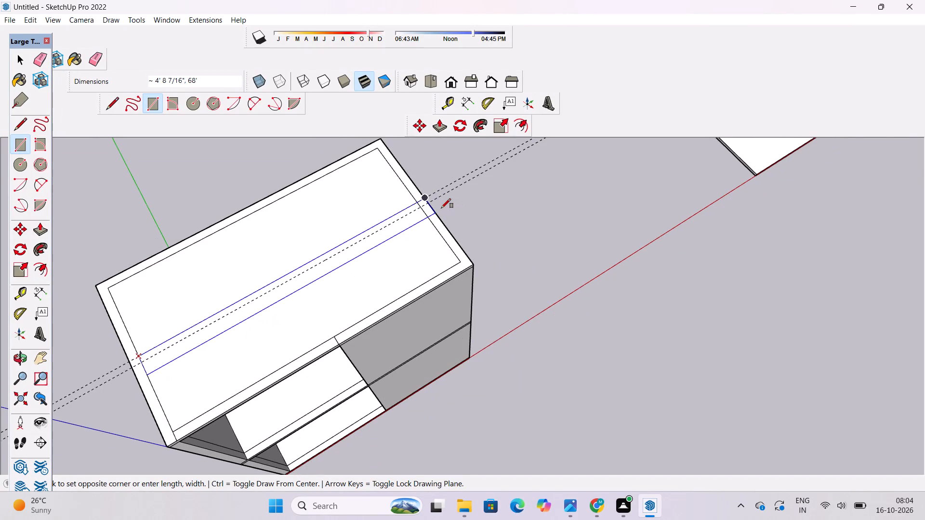
pyautogui.scroll(6, 440, 208)
pyautogui.scroll(-5, 440, 208)
pyautogui.scroll(4, 410, 190)
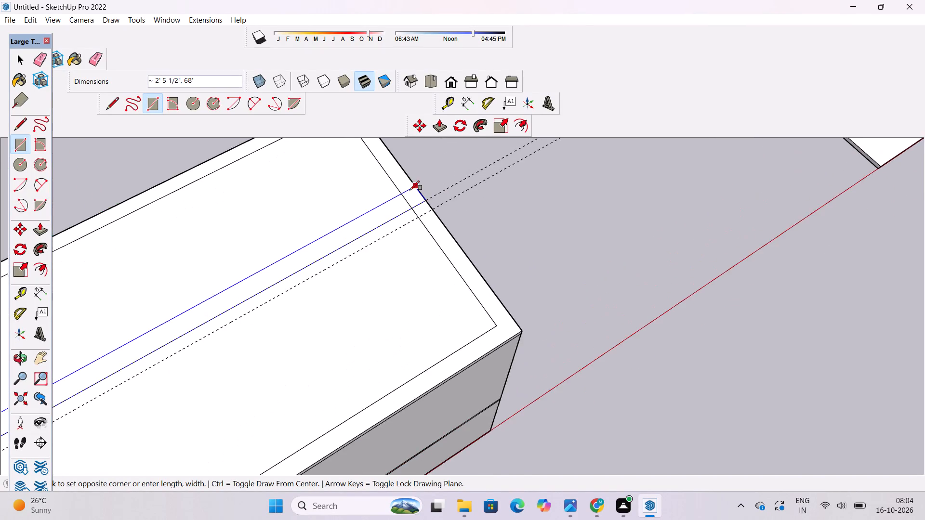
pyautogui.scroll(4, 410, 190)
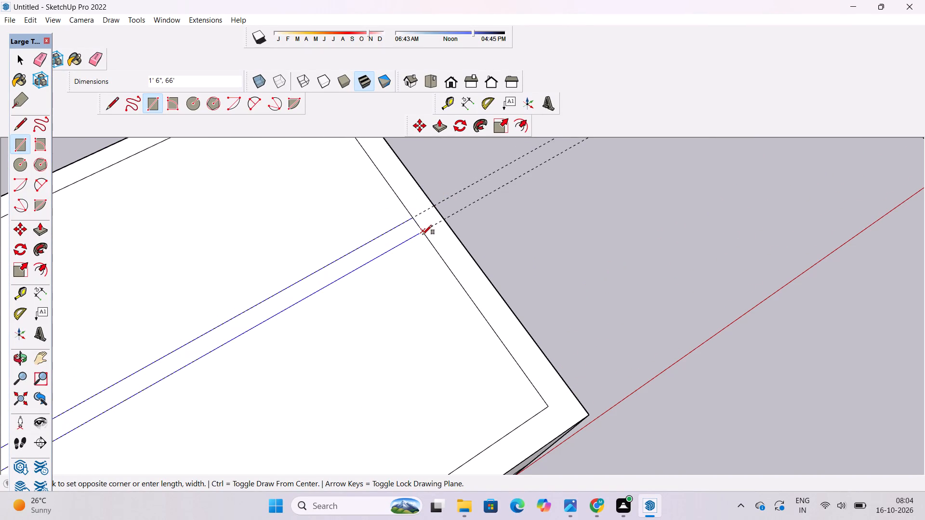
pyautogui.click(423, 234)
# Erase the two lengthwise construction guides crossing the roof.
pyautogui.press('o')
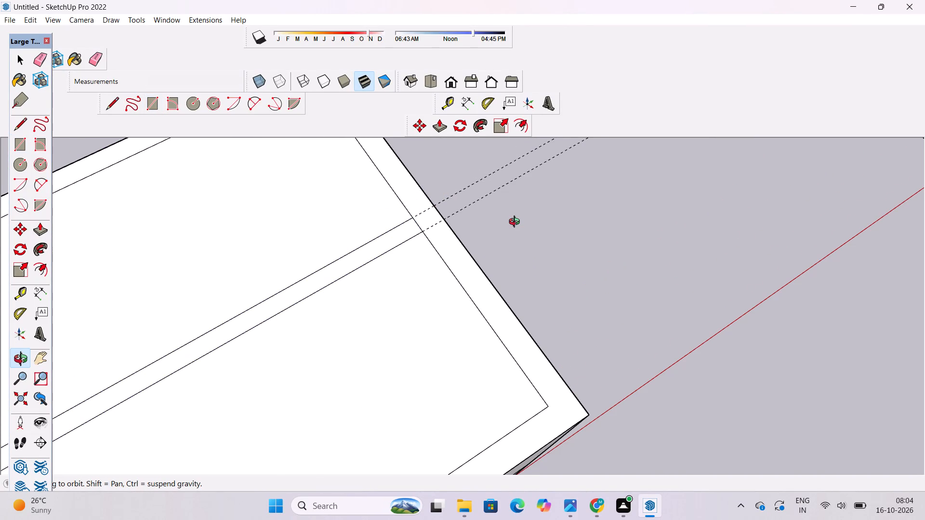
pyautogui.scroll(-3, 516, 223)
pyautogui.moveTo(515, 221); pyautogui.dragTo(470, 208)
pyautogui.scroll(-6, 470, 208)
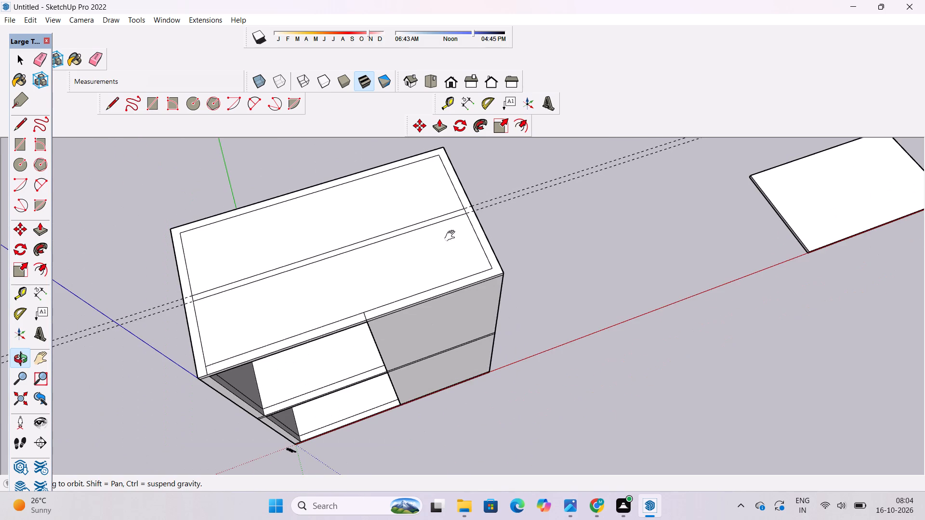
pyautogui.moveTo(410, 240); pyautogui.dragTo(407, 234)
pyautogui.keyDown('shift'); pyautogui.moveTo(423, 247); pyautogui.dragTo(440, 259); pyautogui.keyUp('shift')
pyautogui.press('e')
pyautogui.moveTo(574, 182); pyautogui.dragTo(574, 196)
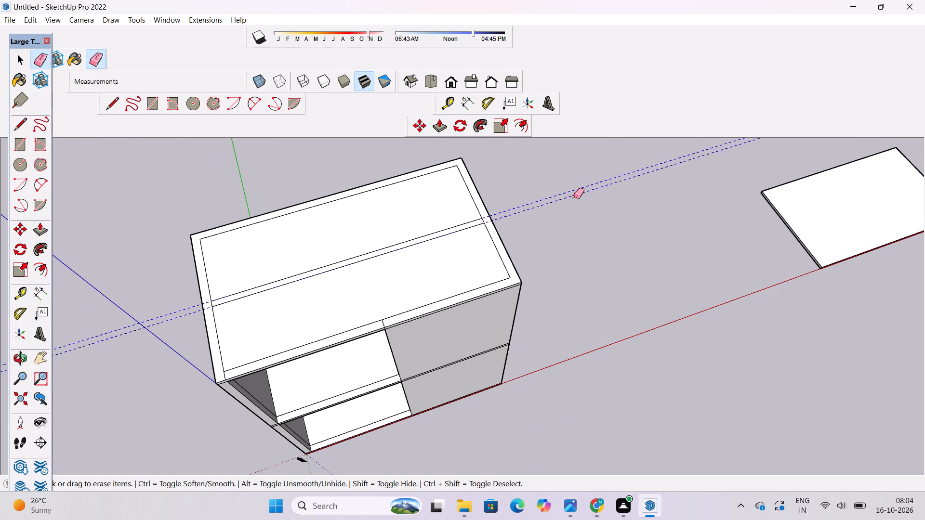
pyautogui.moveTo(574, 196); pyautogui.dragTo(573, 208)
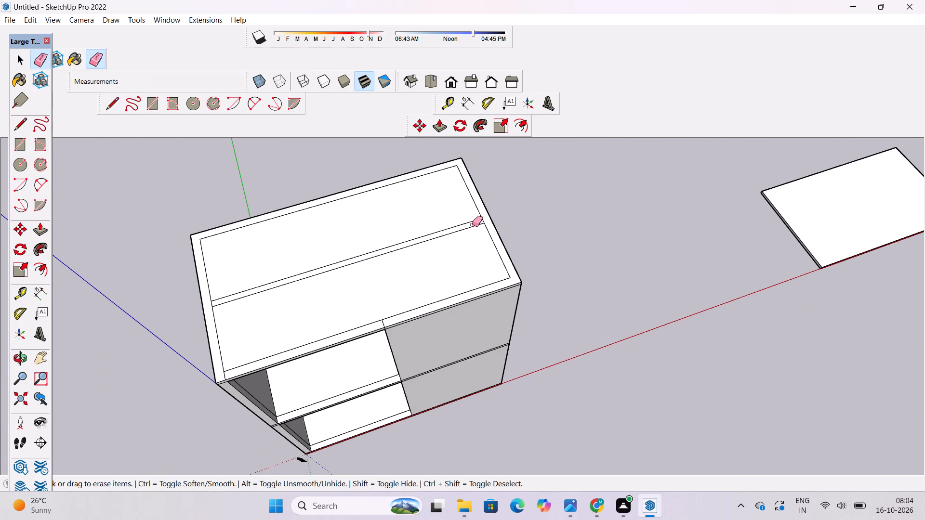
# Draw a 2' line from the centre strip's rear corner to the roof's side edge, at the end away from the open rooms.
pyautogui.press('l')
pyautogui.scroll(5, 473, 224)
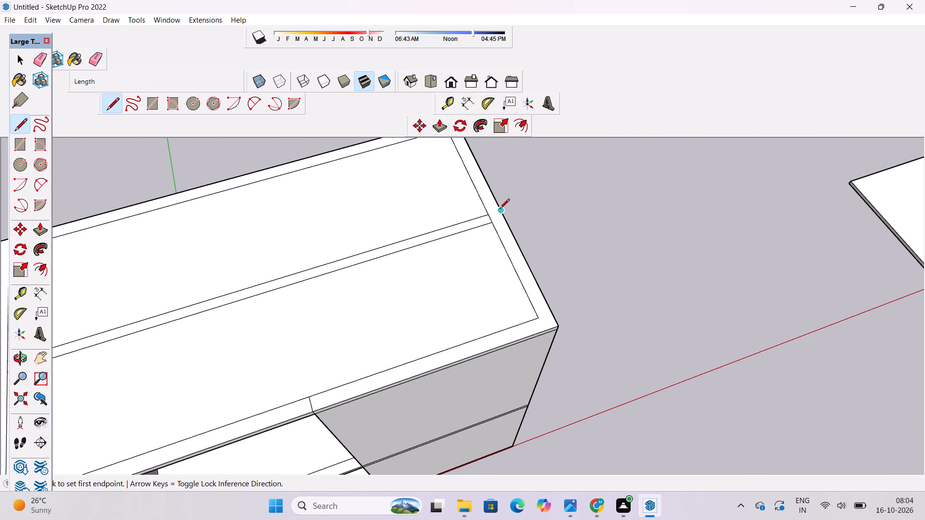
pyautogui.scroll(7, 500, 209)
pyautogui.click(473, 222)
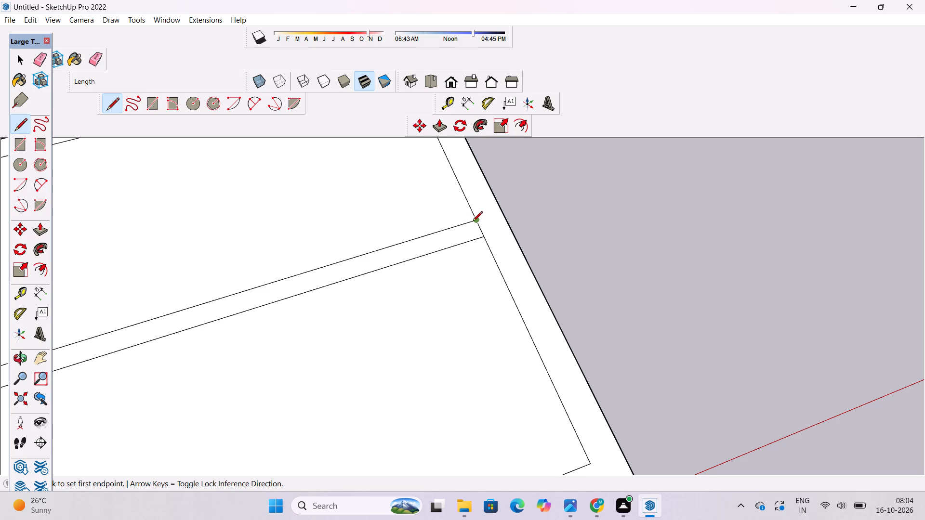
pyautogui.click(506, 213)
# Draw a matching 2' line from the centre strip's rear corner to the roof's side edge nearest the open rooms.
pyautogui.scroll(-10, 506, 213)
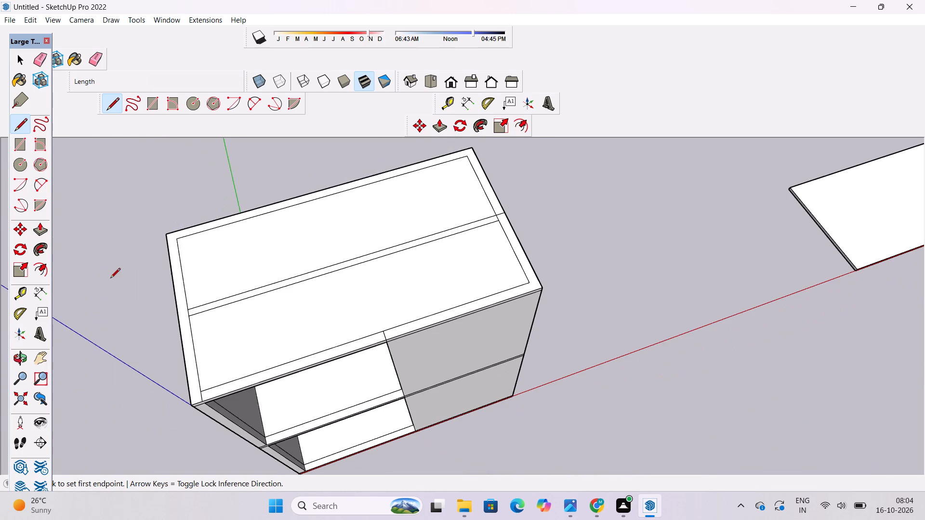
pyautogui.scroll(3, 110, 279)
pyautogui.scroll(7, 166, 325)
pyautogui.scroll(2, 207, 314)
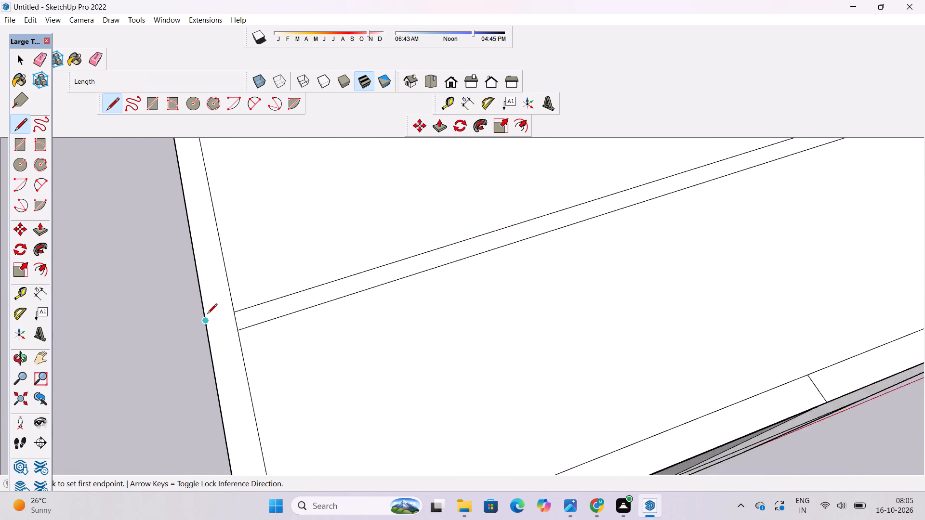
pyautogui.scroll(2, 207, 314)
pyautogui.click(239, 312)
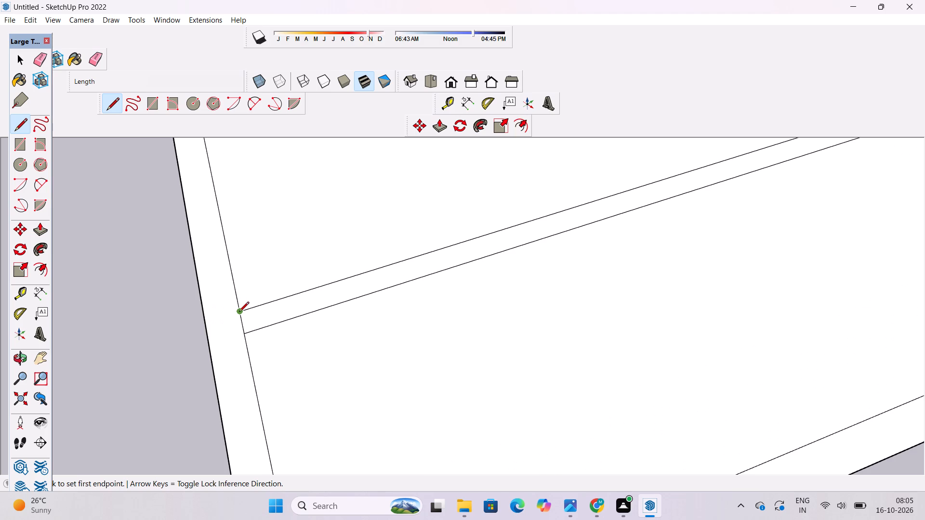
pyautogui.click(204, 320)
# Push/Pull the U-shaped border strip around the rear half of the roof up 35' to form walls.
pyautogui.press('k')
pyautogui.write('ko')
pyautogui.scroll(-17, 246, 276)
pyautogui.moveTo(333, 302); pyautogui.dragTo(365, 269)
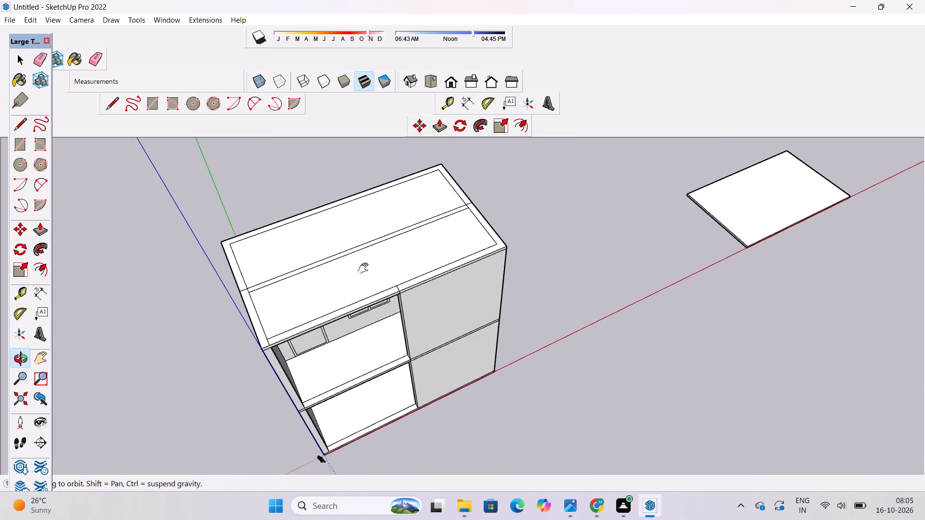
pyautogui.keyDown('shift'); pyautogui.moveTo(365, 269); pyautogui.dragTo(364, 285); pyautogui.keyUp('shift')
pyautogui.moveTo(363, 286); pyautogui.dragTo(535, 242)
pyautogui.keyDown('shift'); pyautogui.moveTo(476, 280); pyautogui.dragTo(458, 223); pyautogui.keyUp('shift')
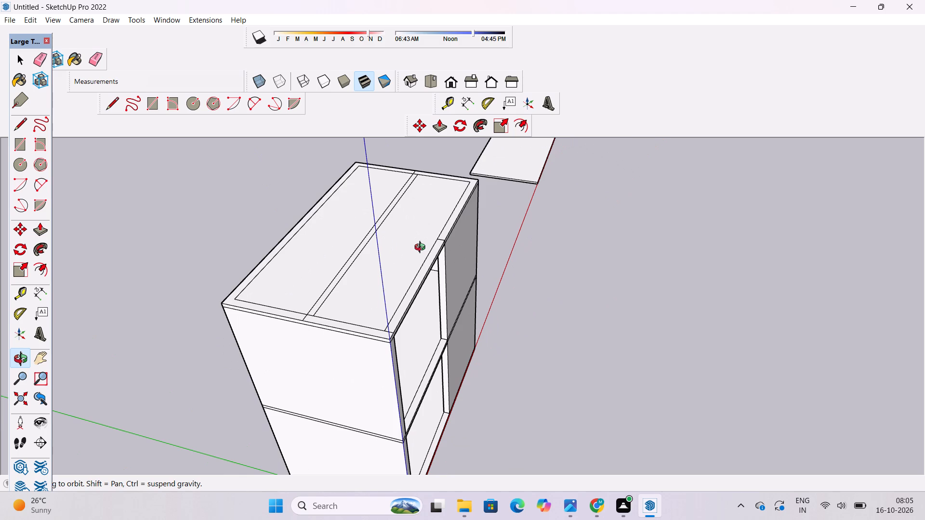
pyautogui.press('p')
pyautogui.click(259, 307)
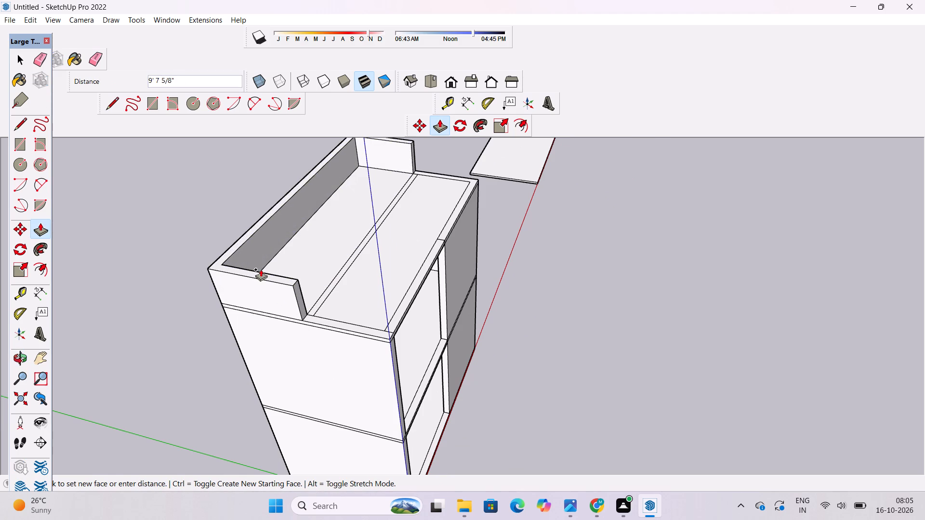
pyautogui.write("35'")
pyautogui.press('Return')
# Pull up the front half's side border strip beside the open rooms by 35', level with the top of the rear walls.
pyautogui.press('o')
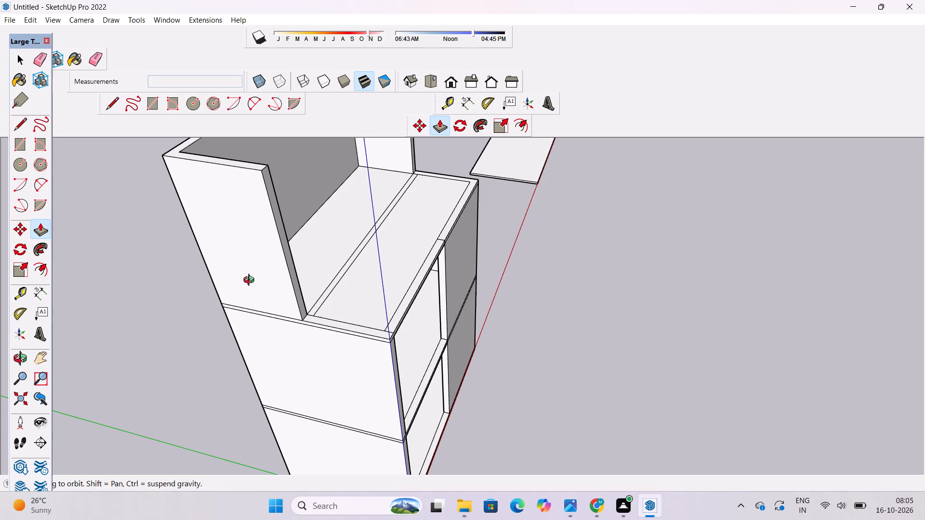
pyautogui.scroll(-3, 479, 380)
pyautogui.keyDown('shift'); pyautogui.moveTo(575, 323); pyautogui.dragTo(576, 331); pyautogui.keyUp('shift')
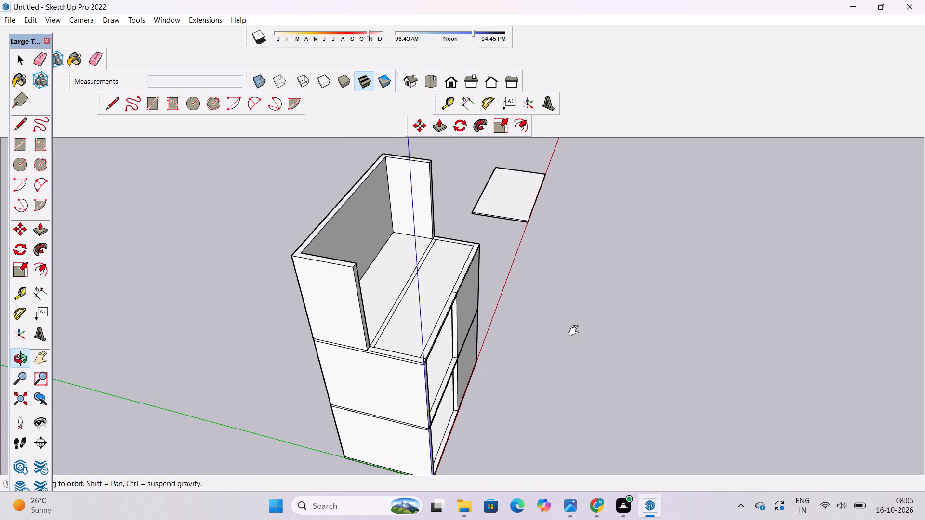
pyautogui.moveTo(473, 340); pyautogui.dragTo(417, 359)
pyautogui.scroll(4, 455, 315)
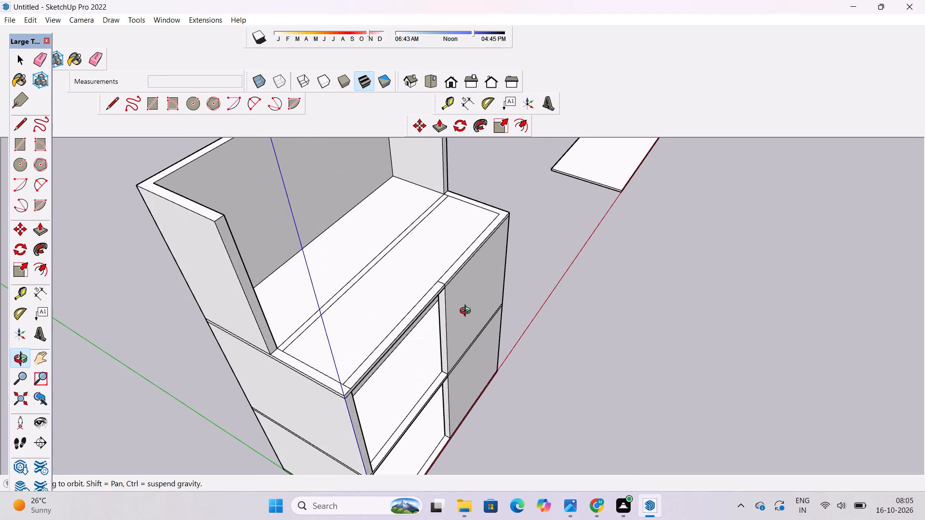
pyautogui.keyDown('shift'); pyautogui.moveTo(468, 312); pyautogui.dragTo(443, 334); pyautogui.keyUp('shift')
pyautogui.scroll(3, 425, 322)
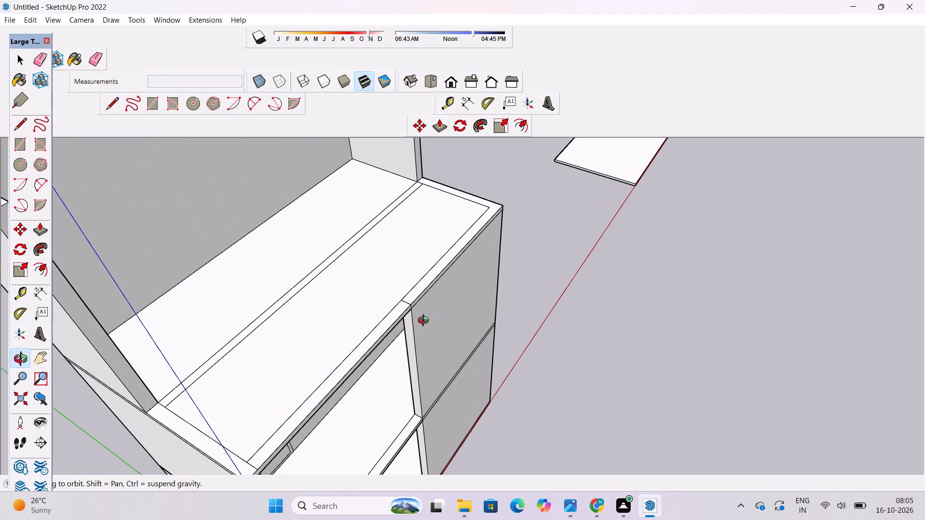
pyautogui.scroll(-6, 396, 344)
pyautogui.keyDown('shift'); pyautogui.moveTo(396, 344); pyautogui.dragTo(405, 362); pyautogui.keyUp('shift')
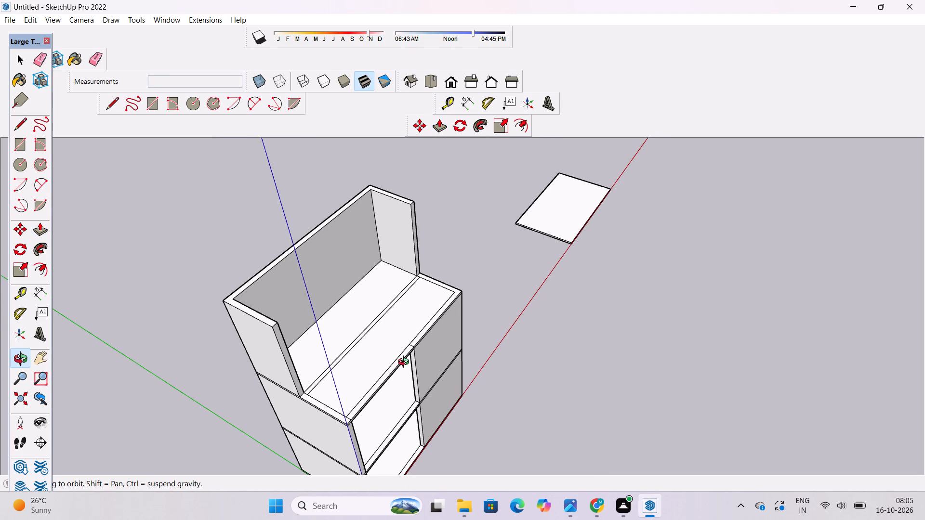
pyautogui.press('p')
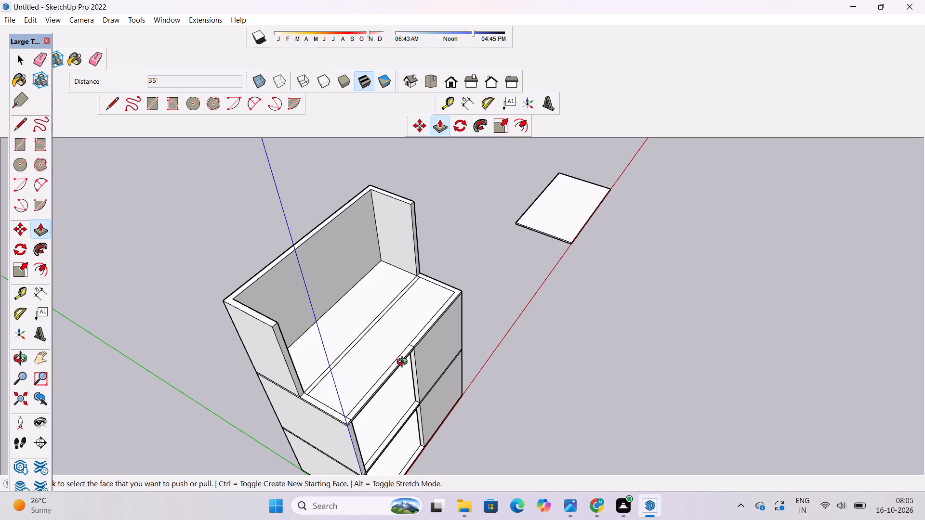
pyautogui.scroll(10, 342, 413)
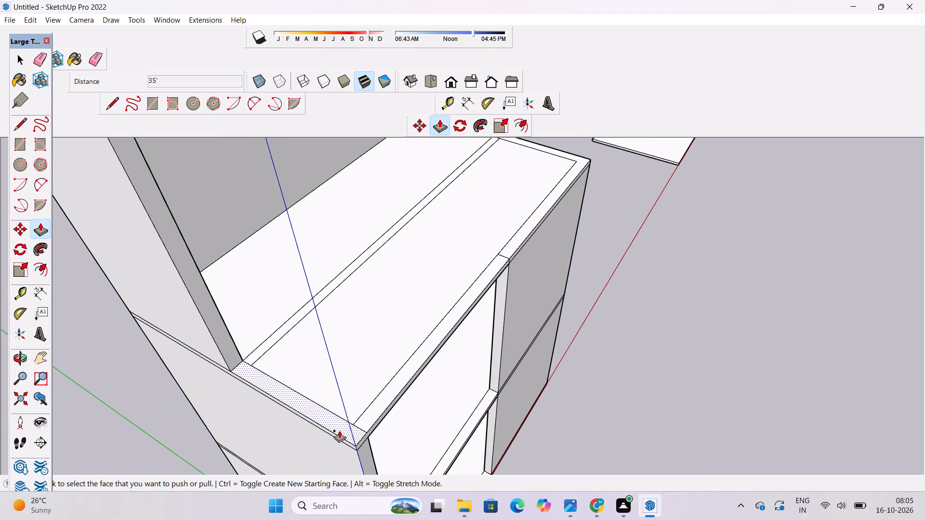
pyautogui.click(339, 430)
pyautogui.scroll(-5, 339, 430)
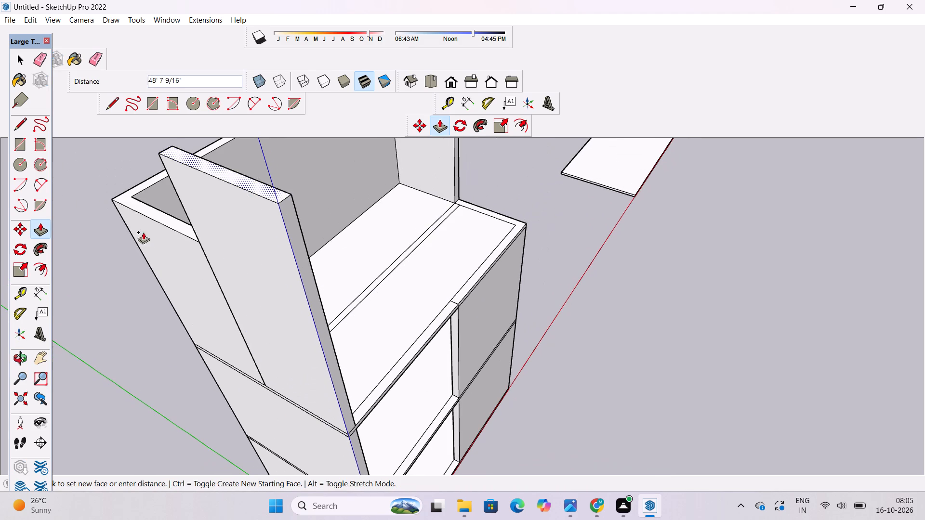
pyautogui.click(151, 218)
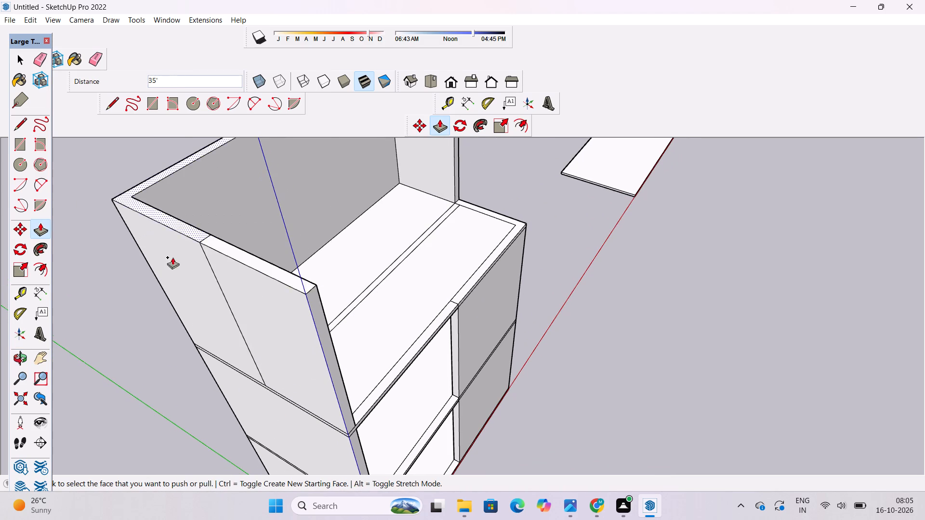
# Push/Pull the front L-shaped border strip on the roof up 35', level with the tops of the existing walls.
pyautogui.scroll(-5, 175, 267)
pyautogui.scroll(-2, 382, 326)
pyautogui.scroll(8, 411, 275)
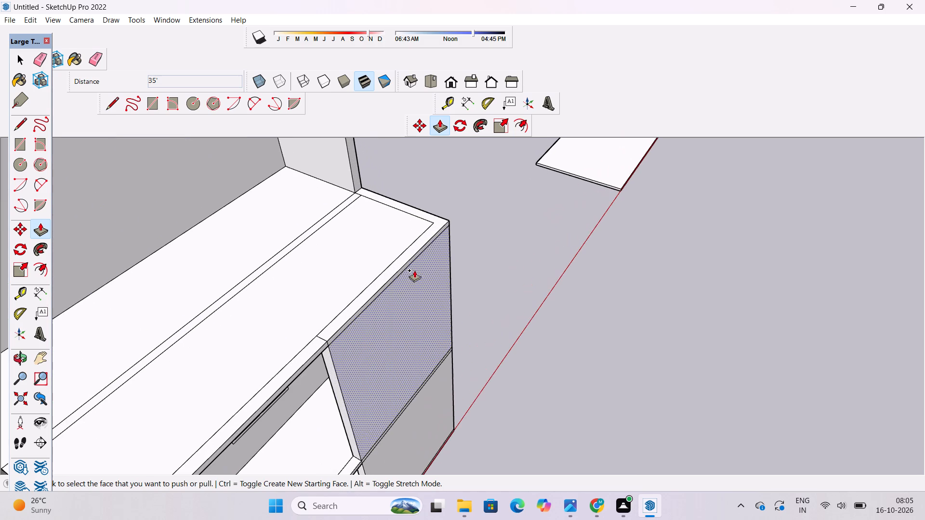
pyautogui.click(415, 252)
pyautogui.scroll(-9, 392, 247)
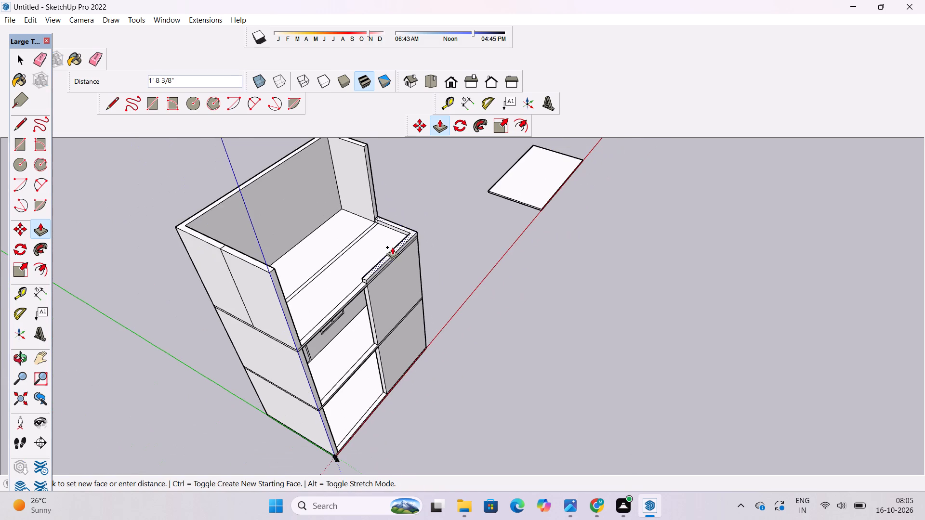
pyautogui.click(235, 261)
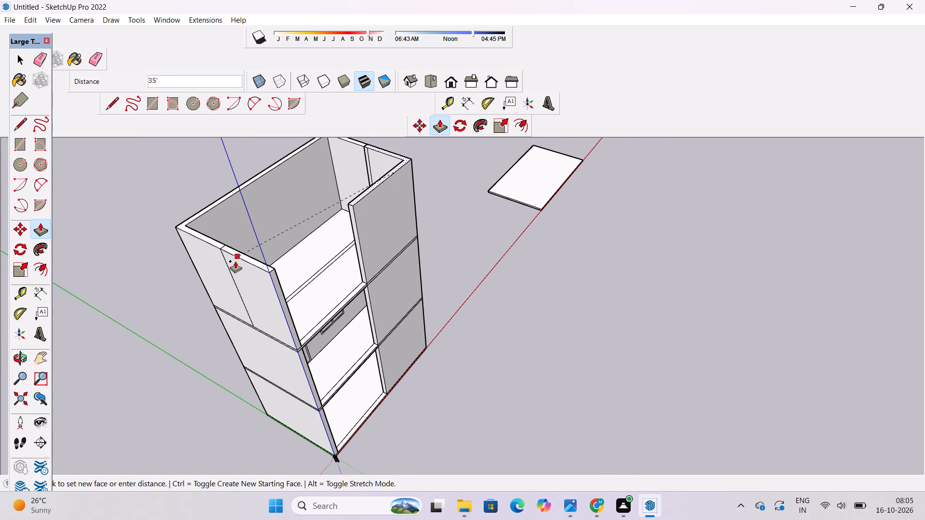
# Erase the leftover seam lines on the inner face and top of the side wall that meets the L-shaped front wall.
pyautogui.press('o')
pyautogui.keyDown('shift'); pyautogui.moveTo(304, 172); pyautogui.dragTo(326, 330); pyautogui.keyUp('shift')
pyautogui.moveTo(326, 331); pyautogui.dragTo(441, 305)
pyautogui.scroll(4, 446, 347)
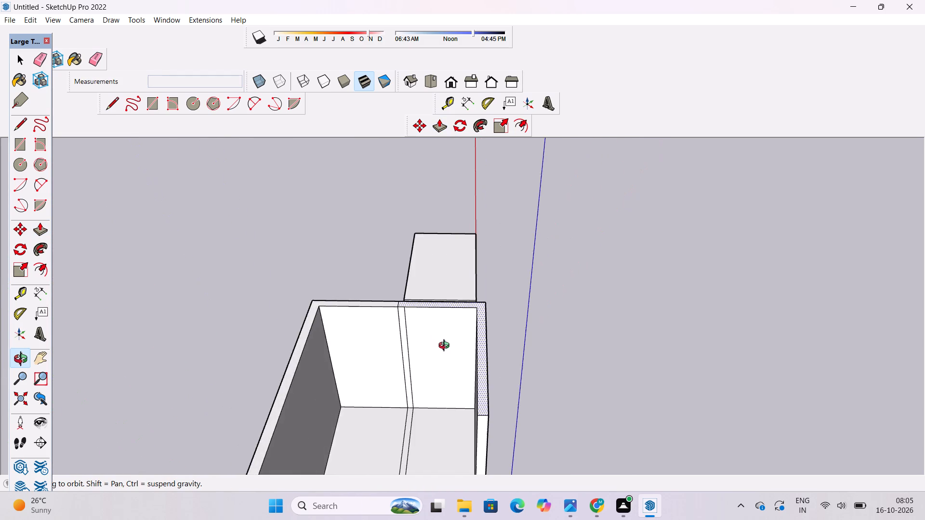
pyautogui.scroll(2, 446, 347)
pyautogui.moveTo(454, 359); pyautogui.dragTo(230, 390)
pyautogui.scroll(1, 270, 377)
pyautogui.keyDown('shift'); pyautogui.moveTo(285, 365); pyautogui.dragTo(346, 393); pyautogui.keyUp('shift')
pyautogui.moveTo(346, 393); pyautogui.dragTo(449, 388)
pyautogui.press('e')
pyautogui.moveTo(480, 330); pyautogui.dragTo(458, 309)
pyautogui.scroll(-5, 343, 320)
pyautogui.scroll(5, 424, 284)
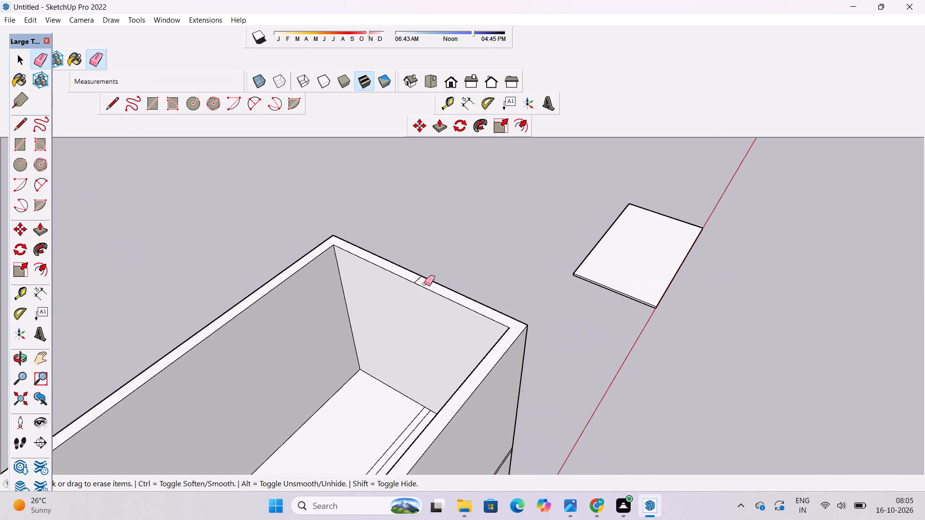
pyautogui.scroll(5, 424, 284)
pyautogui.click(414, 278)
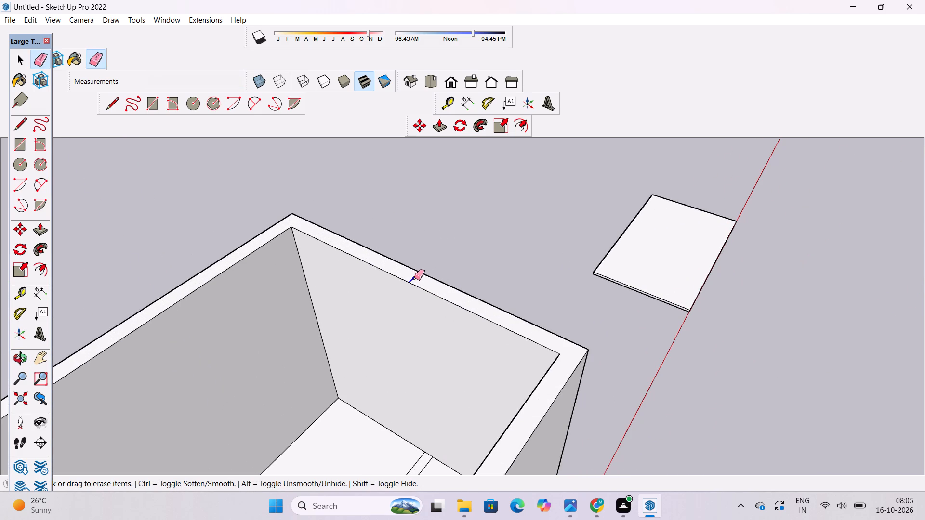
# Erase the seam lines on the outer face and top of the opposite side wall, beside the open rooms.
pyautogui.scroll(-8, 434, 238)
pyautogui.scroll(4, 284, 381)
pyautogui.moveTo(324, 399); pyautogui.dragTo(320, 393)
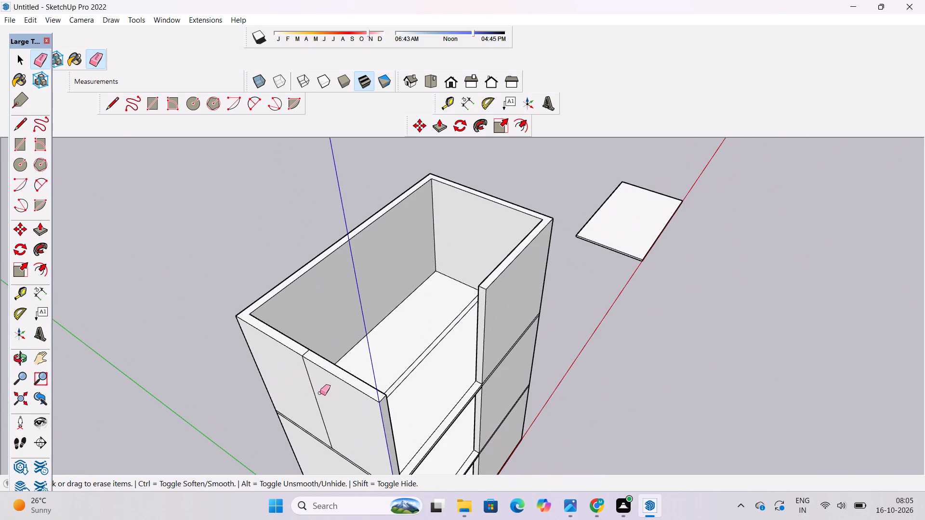
pyautogui.moveTo(320, 393); pyautogui.dragTo(317, 390)
pyautogui.click(311, 382)
pyautogui.scroll(8, 310, 357)
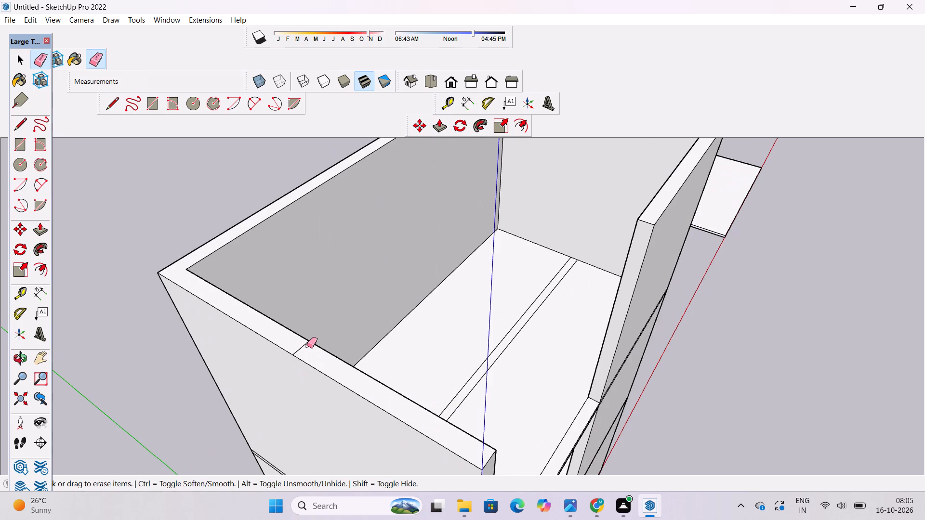
pyautogui.click(307, 346)
pyautogui.click(304, 345)
# Erase the two vertical seam lines above the centre strip on that side wall's inner face.
pyautogui.press('o')
pyautogui.moveTo(375, 390); pyautogui.dragTo(142, 388)
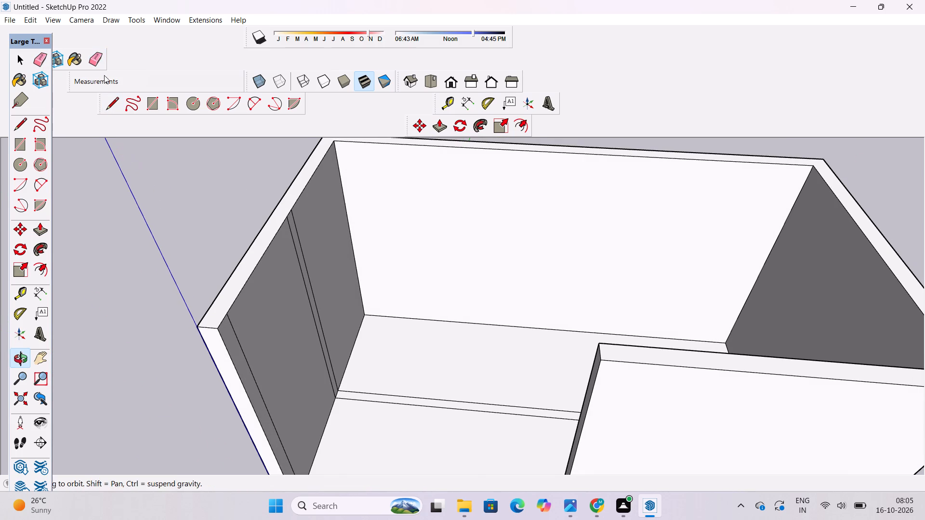
pyautogui.click(92, 54)
pyautogui.moveTo(301, 242); pyautogui.dragTo(296, 253)
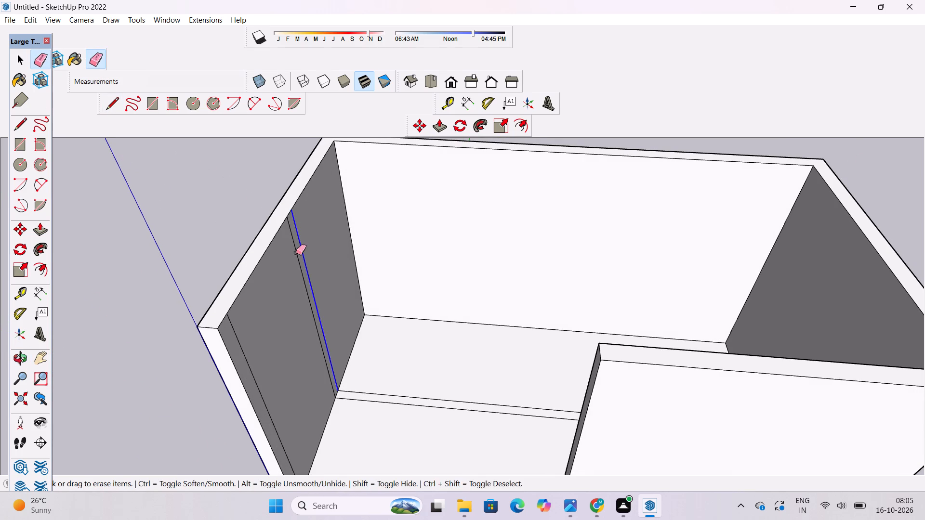
pyautogui.moveTo(296, 253); pyautogui.dragTo(293, 260)
# Push/Pull the centre floor strip up 35' to form a partition wall level with the outer wall tops.
pyautogui.press('p')
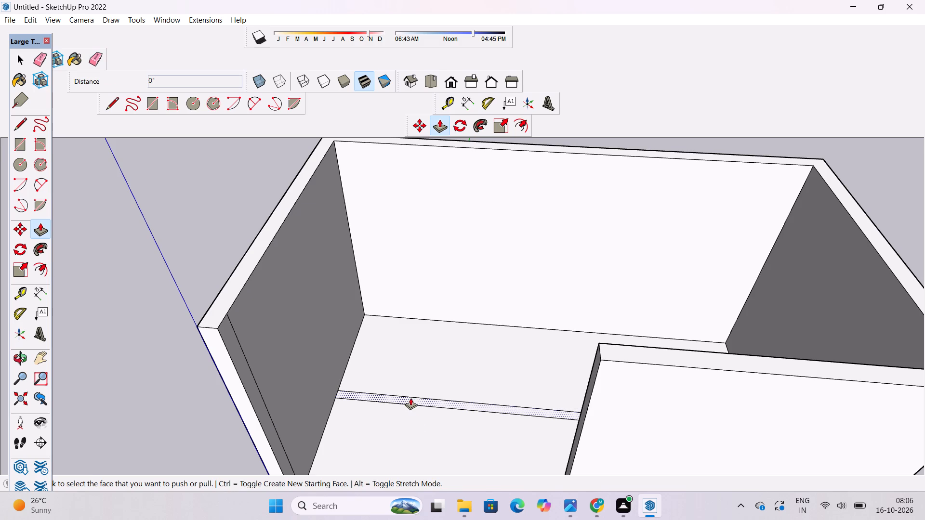
pyautogui.click(410, 398)
pyautogui.click(234, 284)
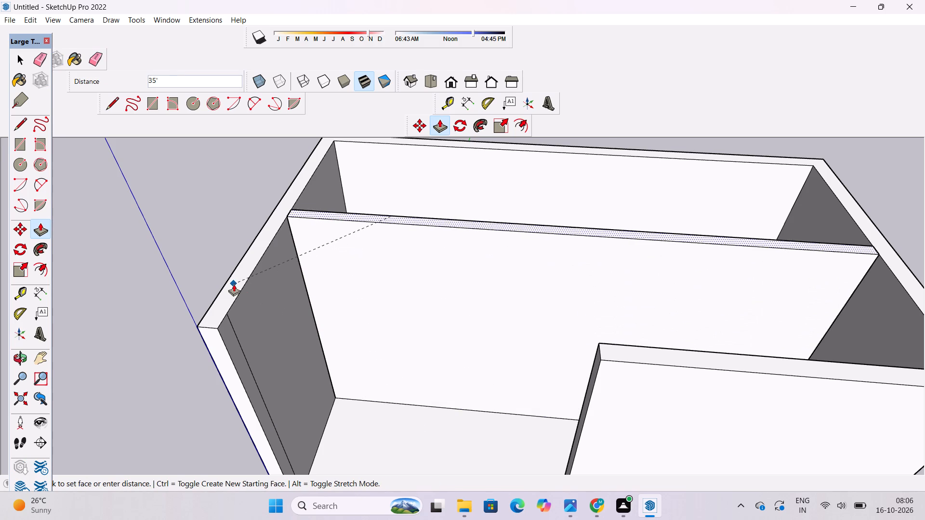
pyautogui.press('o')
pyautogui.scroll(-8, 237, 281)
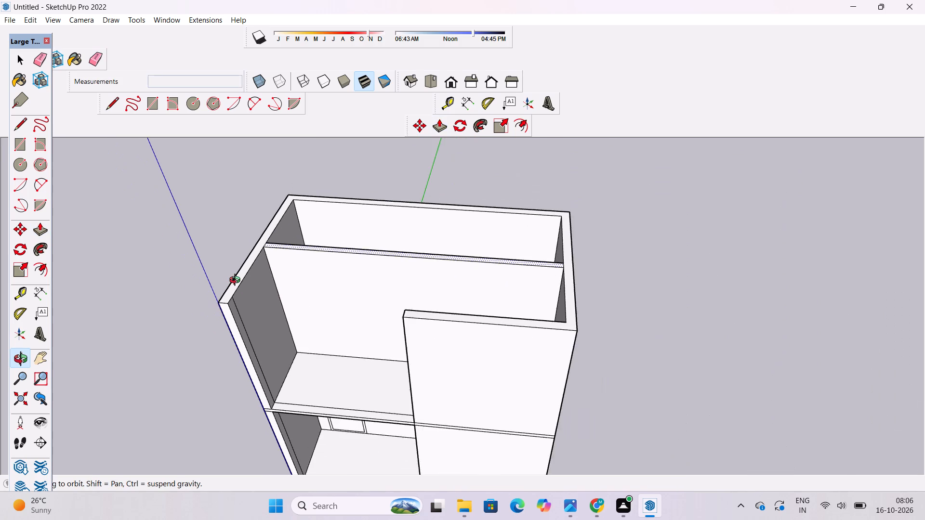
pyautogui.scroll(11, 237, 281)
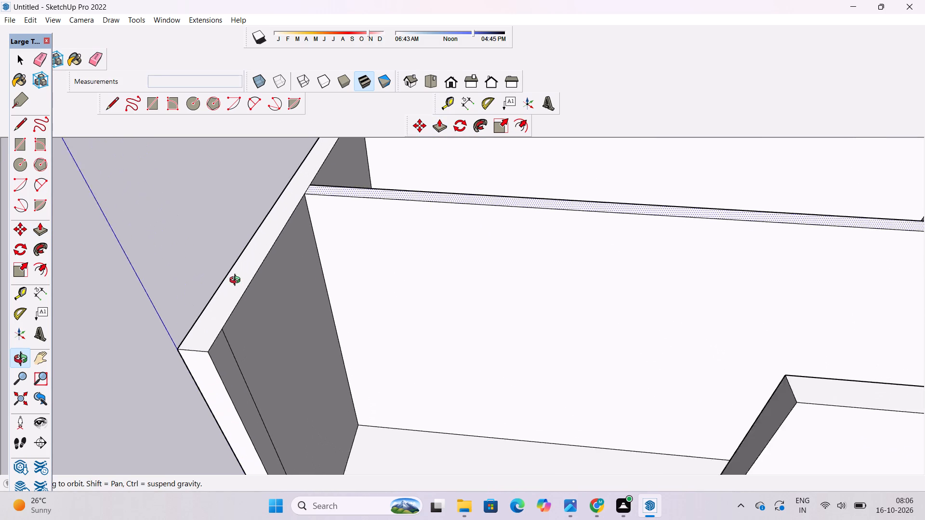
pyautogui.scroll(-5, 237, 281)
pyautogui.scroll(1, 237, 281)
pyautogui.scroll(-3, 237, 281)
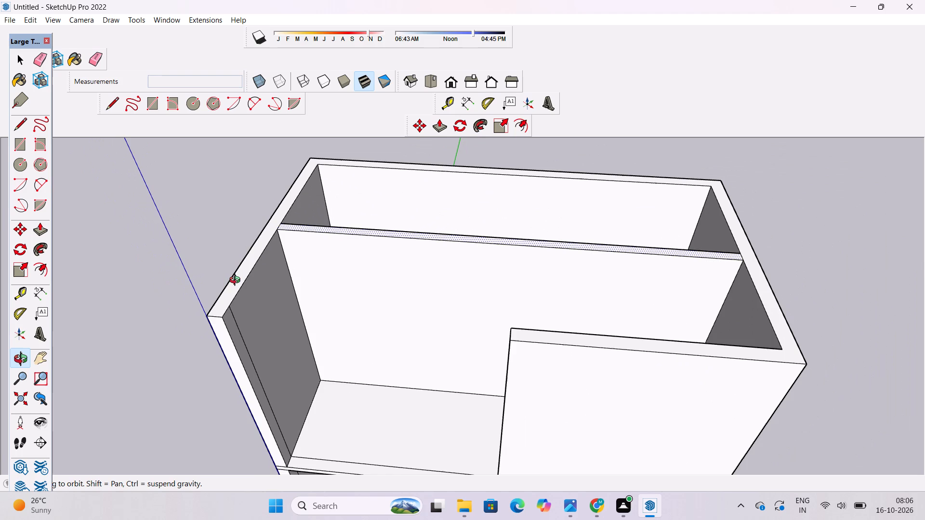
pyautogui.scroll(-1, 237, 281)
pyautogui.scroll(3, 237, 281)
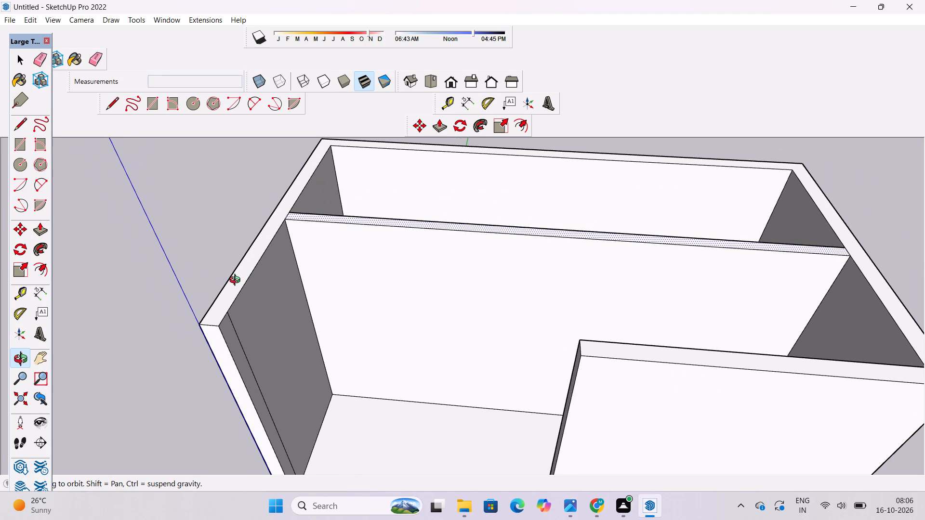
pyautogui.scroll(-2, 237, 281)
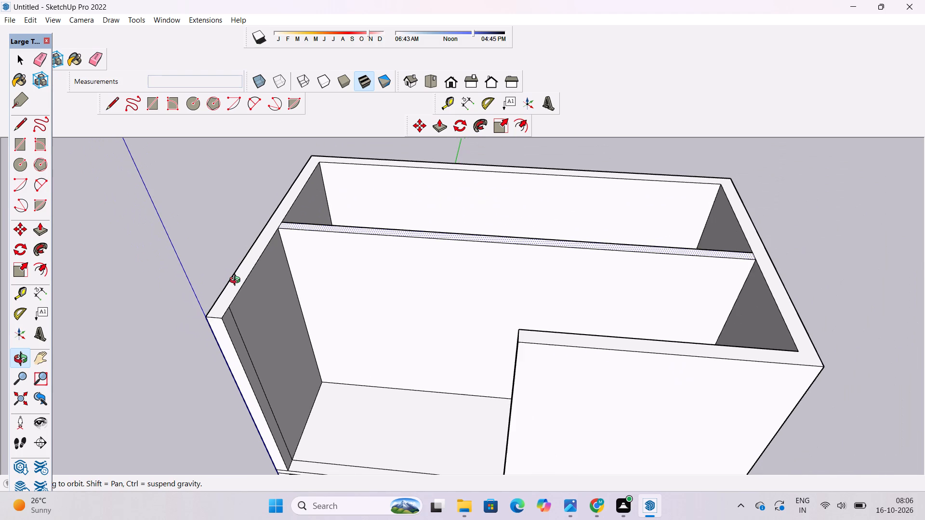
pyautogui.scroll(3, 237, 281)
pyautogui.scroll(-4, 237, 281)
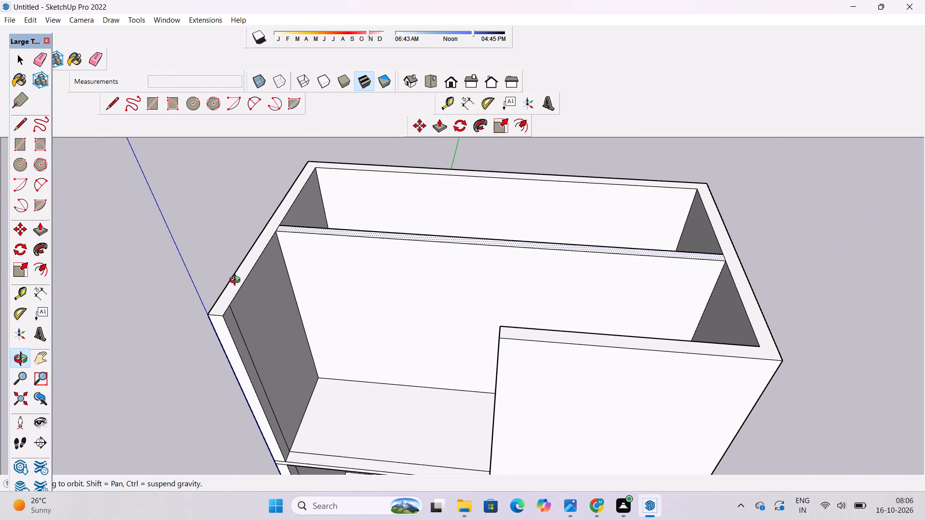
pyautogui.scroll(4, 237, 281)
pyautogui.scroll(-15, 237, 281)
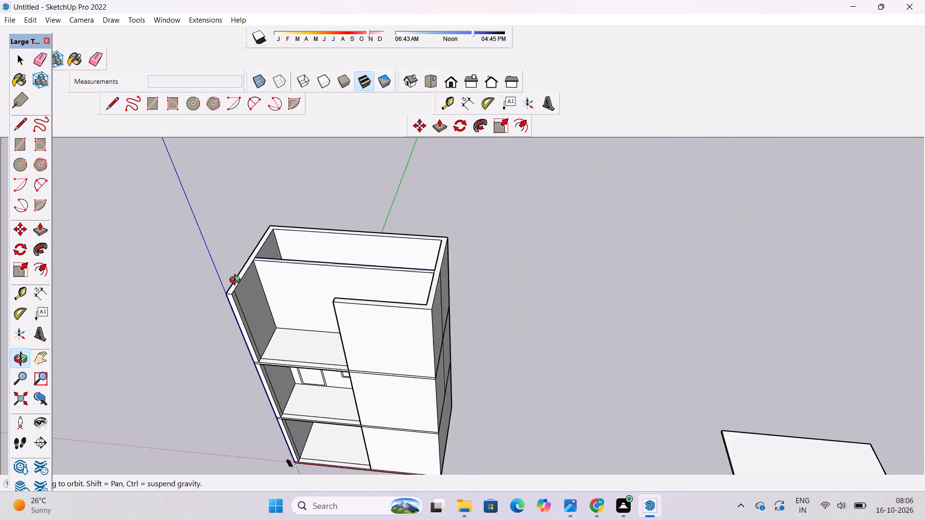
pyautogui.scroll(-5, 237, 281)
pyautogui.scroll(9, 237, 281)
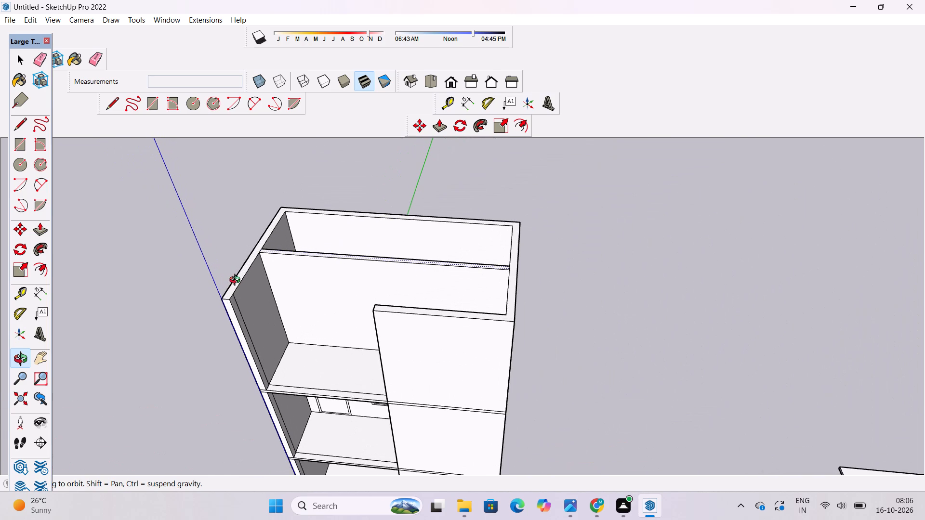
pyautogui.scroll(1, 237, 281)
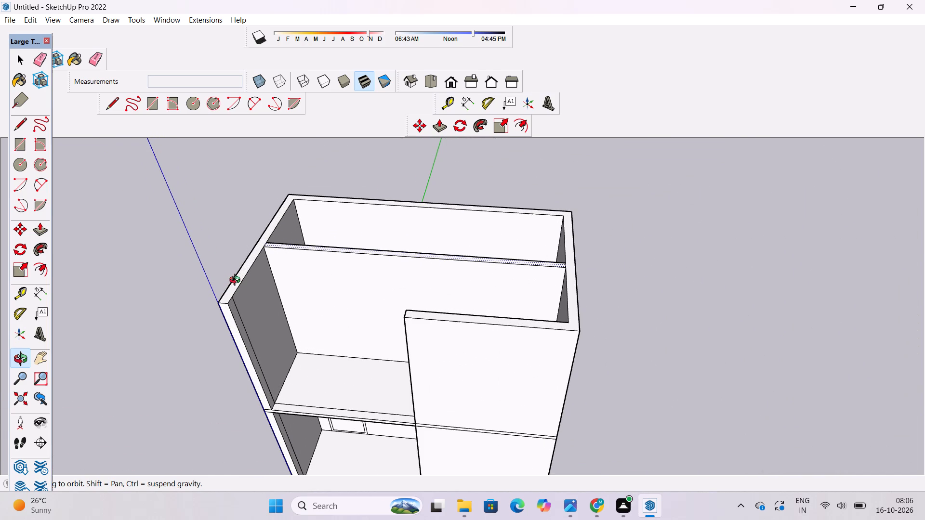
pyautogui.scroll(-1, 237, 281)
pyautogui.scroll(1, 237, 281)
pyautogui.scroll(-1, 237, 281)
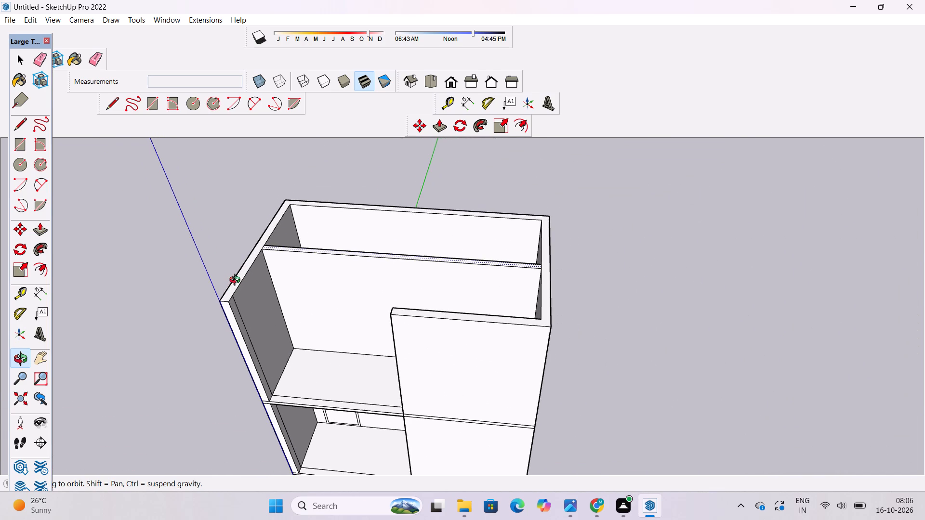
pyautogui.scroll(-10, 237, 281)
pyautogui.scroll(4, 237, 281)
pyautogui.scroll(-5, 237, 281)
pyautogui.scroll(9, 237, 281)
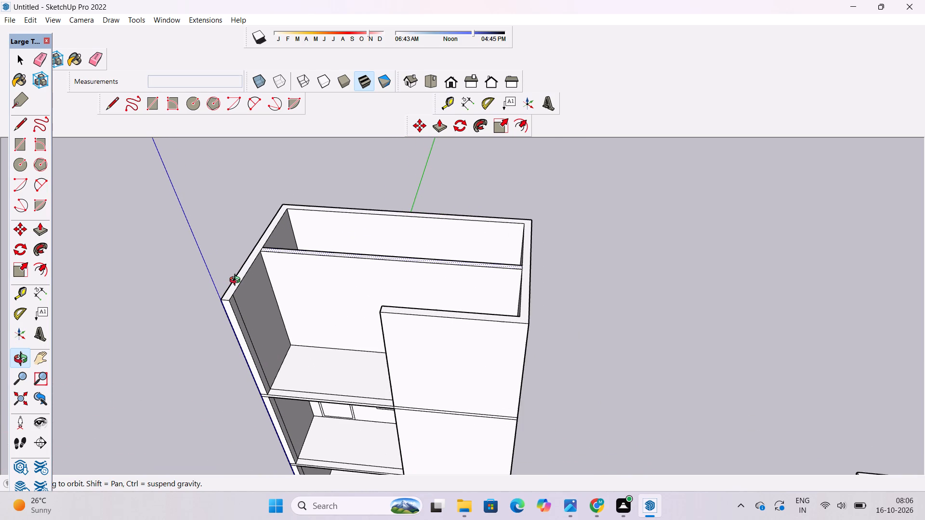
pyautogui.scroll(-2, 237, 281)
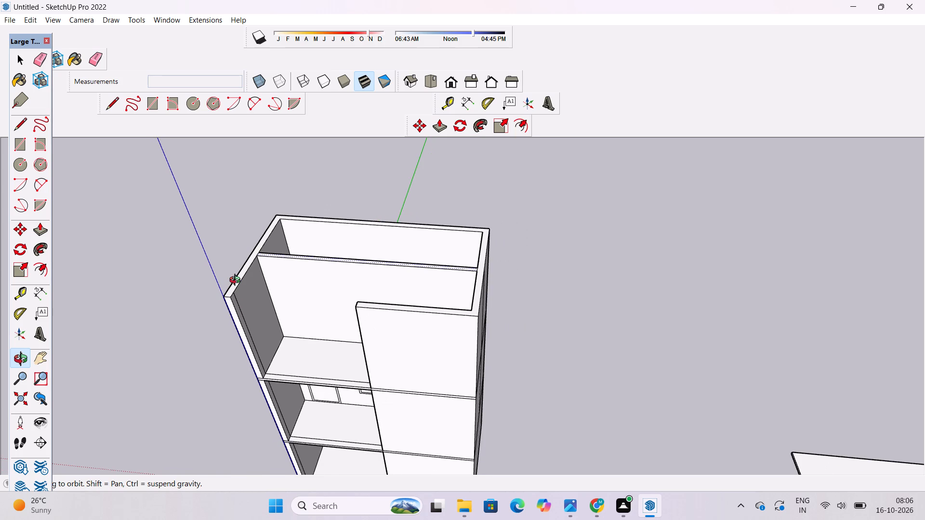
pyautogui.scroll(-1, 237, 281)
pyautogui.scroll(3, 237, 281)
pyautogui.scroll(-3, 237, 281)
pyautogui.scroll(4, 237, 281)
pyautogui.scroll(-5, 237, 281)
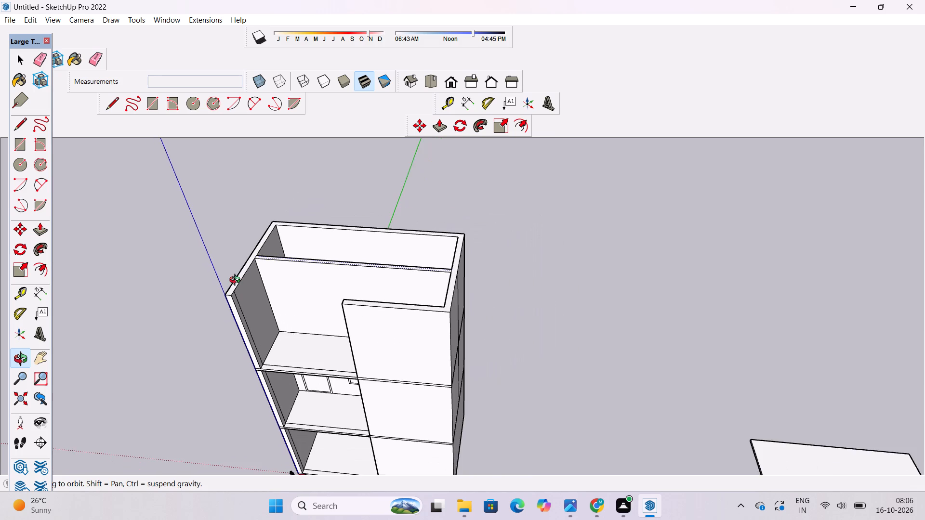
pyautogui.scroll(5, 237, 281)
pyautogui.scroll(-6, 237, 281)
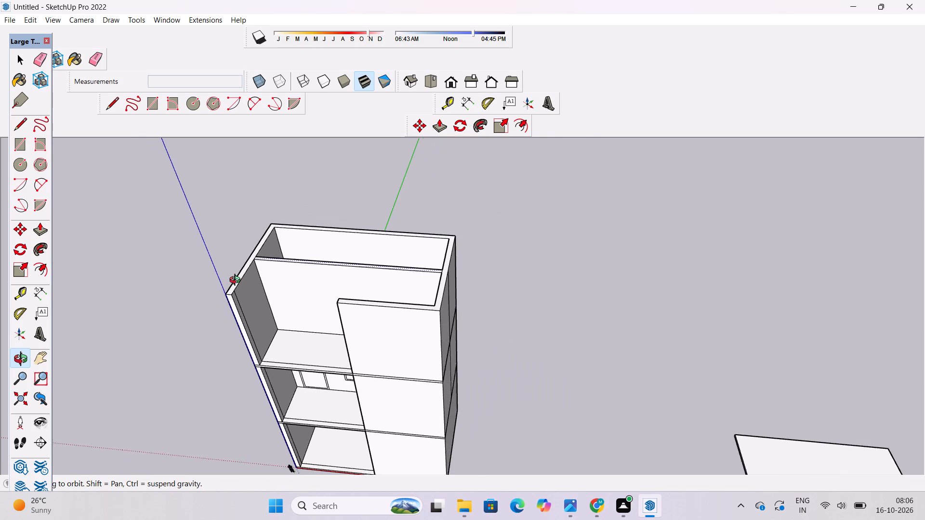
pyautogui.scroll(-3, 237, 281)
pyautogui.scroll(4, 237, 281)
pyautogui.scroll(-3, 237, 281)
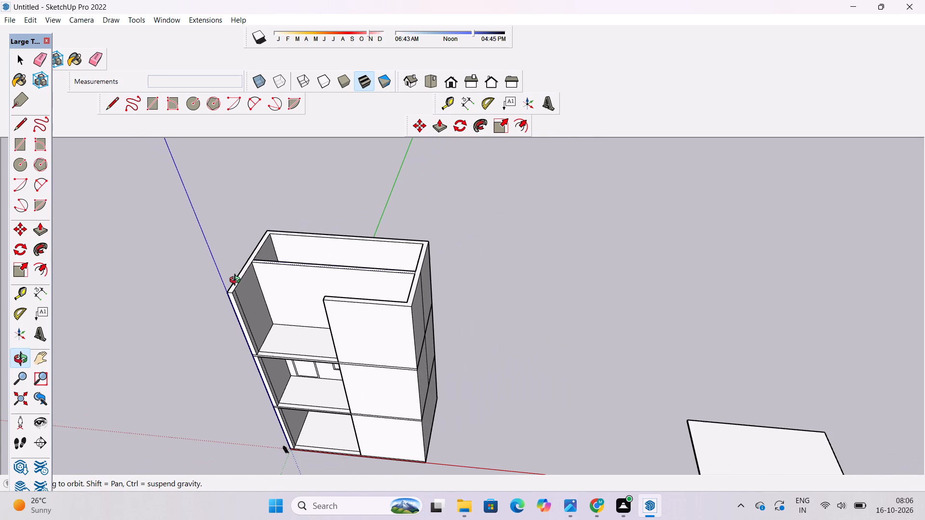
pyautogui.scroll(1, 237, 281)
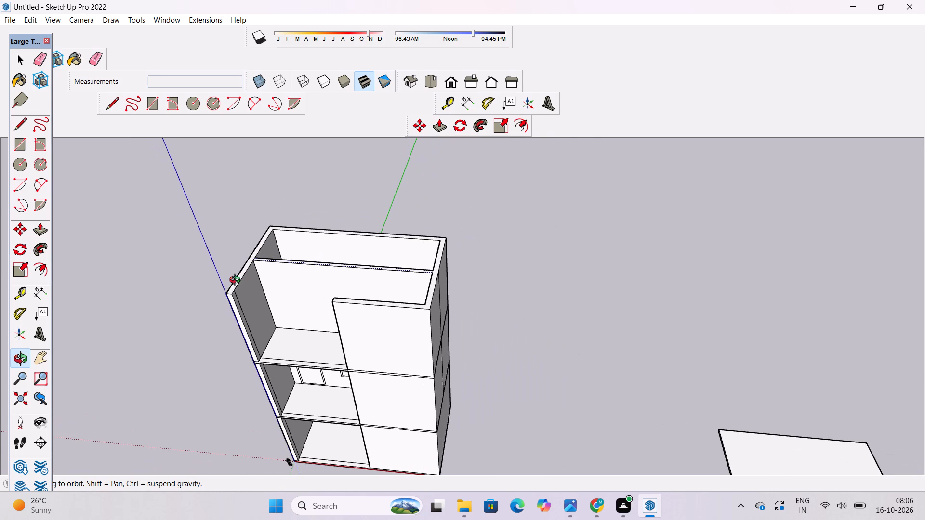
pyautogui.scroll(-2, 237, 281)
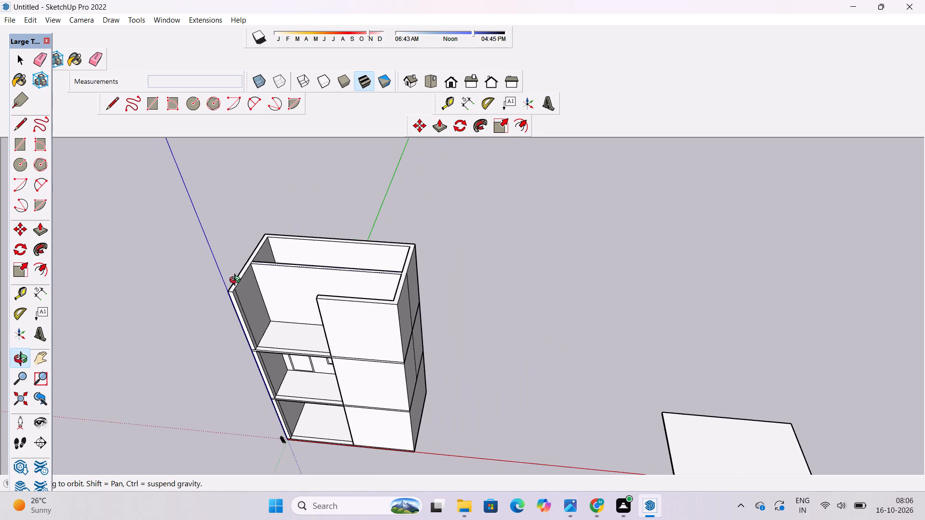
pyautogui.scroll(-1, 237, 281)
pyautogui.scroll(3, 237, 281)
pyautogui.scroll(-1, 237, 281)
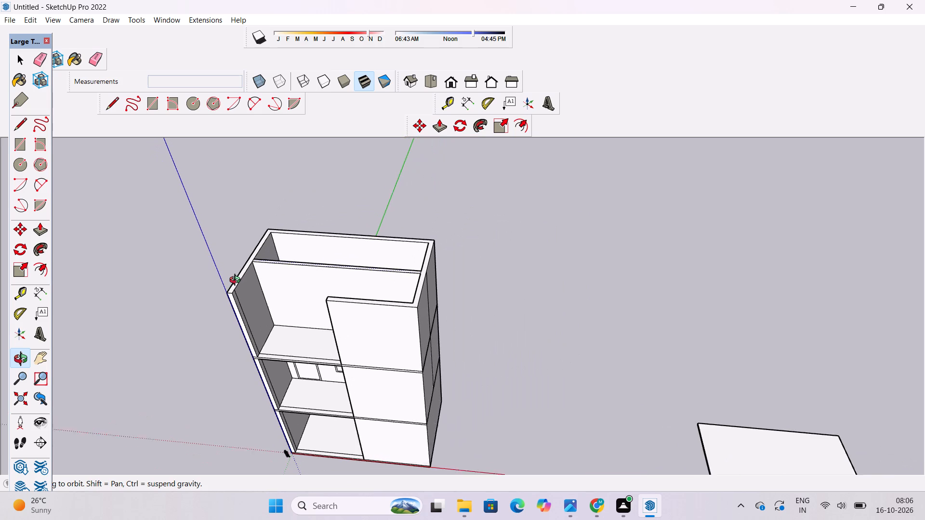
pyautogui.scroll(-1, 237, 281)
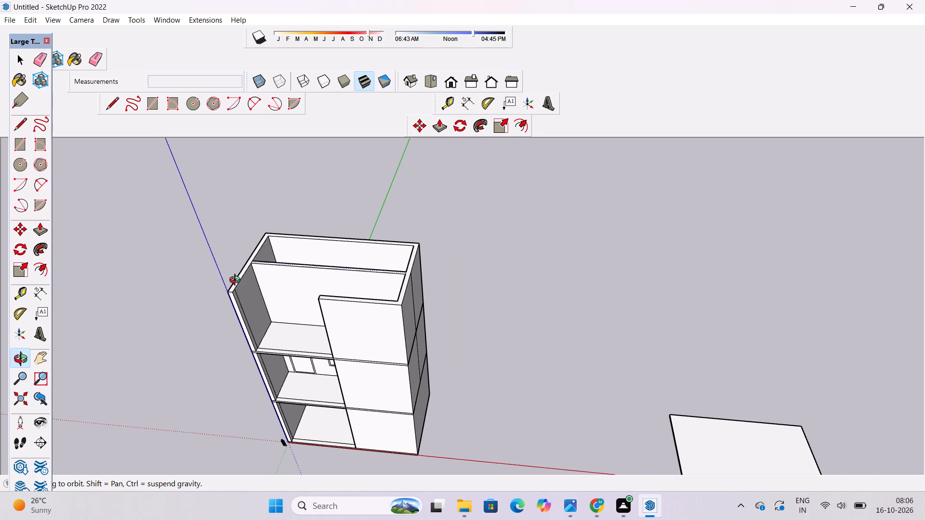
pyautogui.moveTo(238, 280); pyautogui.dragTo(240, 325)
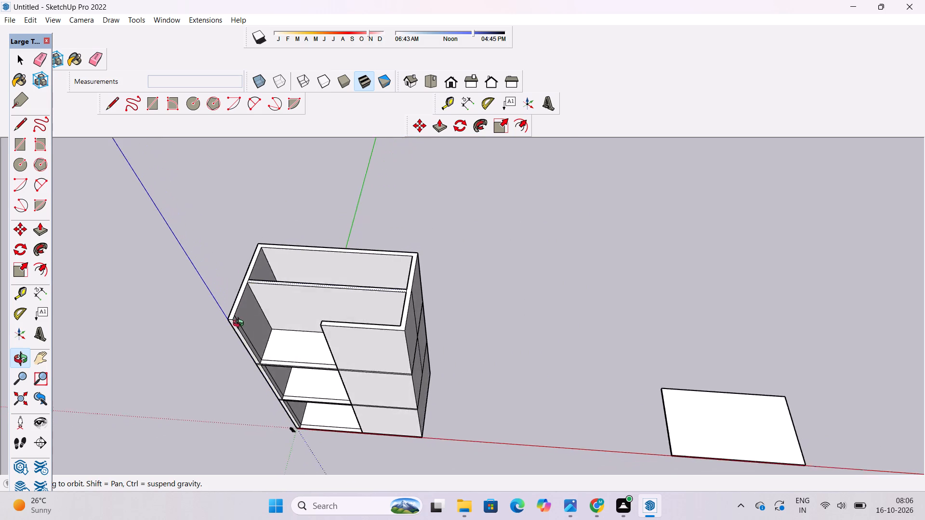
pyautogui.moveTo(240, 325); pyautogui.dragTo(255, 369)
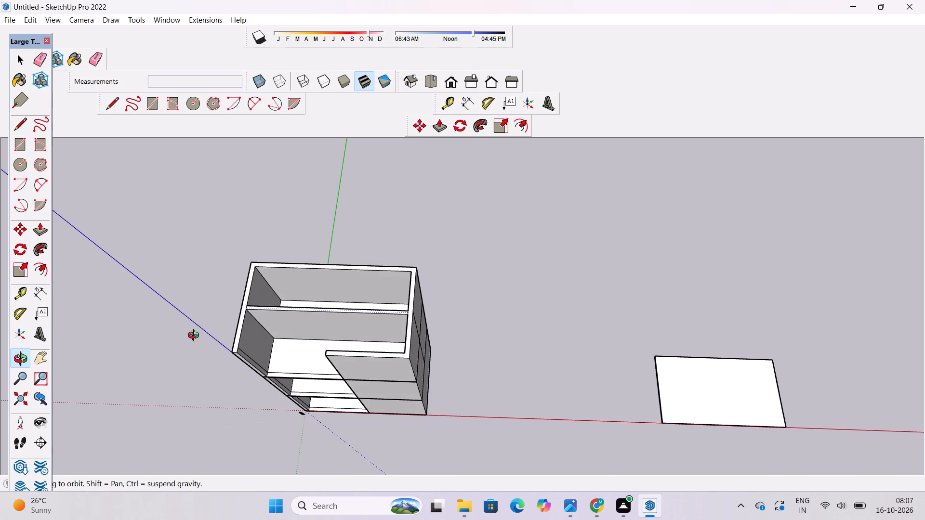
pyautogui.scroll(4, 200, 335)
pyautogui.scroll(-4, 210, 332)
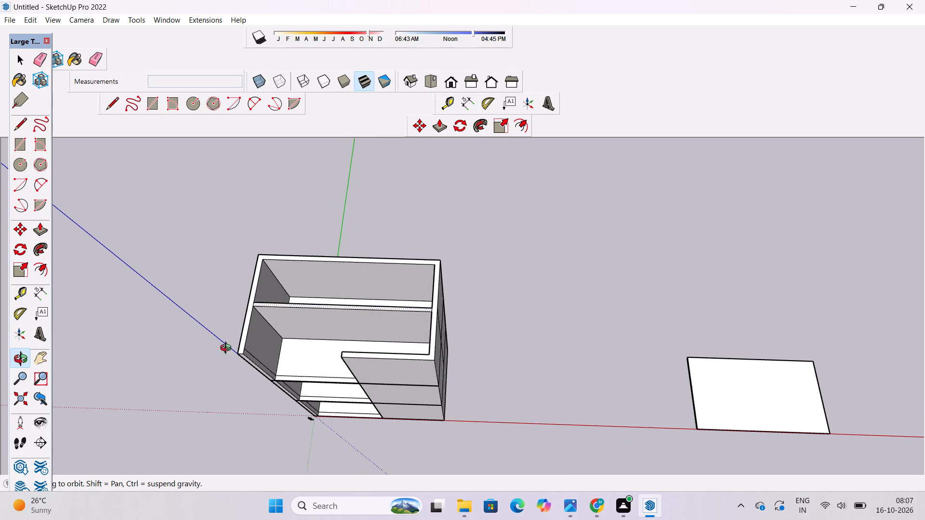
# Inspect the top-floor walls, new partition and open front from several sides and from above.
pyautogui.moveTo(367, 381); pyautogui.dragTo(449, 304)
pyautogui.scroll(4, 341, 385)
pyautogui.moveTo(322, 384); pyautogui.dragTo(572, 410)
pyautogui.moveTo(554, 408); pyautogui.dragTo(456, 379)
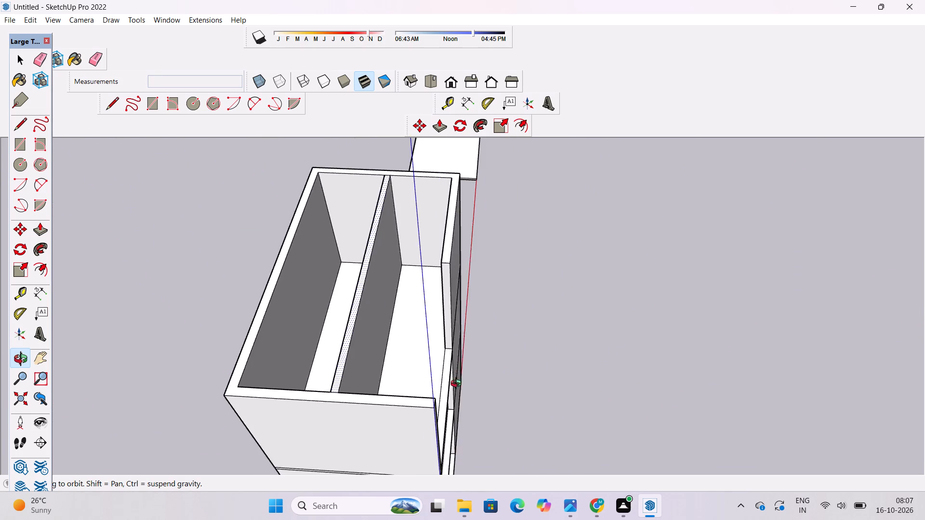
pyautogui.moveTo(458, 385); pyautogui.dragTo(178, 365)
pyautogui.keyDown('shift'); pyautogui.moveTo(442, 327); pyautogui.dragTo(347, 344); pyautogui.keyUp('shift')
pyautogui.moveTo(385, 360); pyautogui.dragTo(452, 359)
pyautogui.scroll(-3, 477, 341)
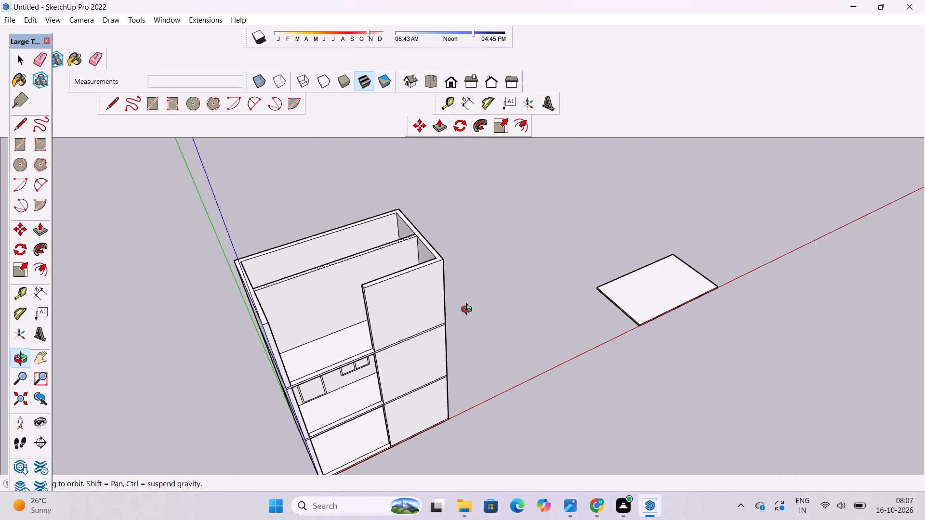
pyautogui.keyDown('shift'); pyautogui.moveTo(456, 319); pyautogui.dragTo(392, 285); pyautogui.keyUp('shift')
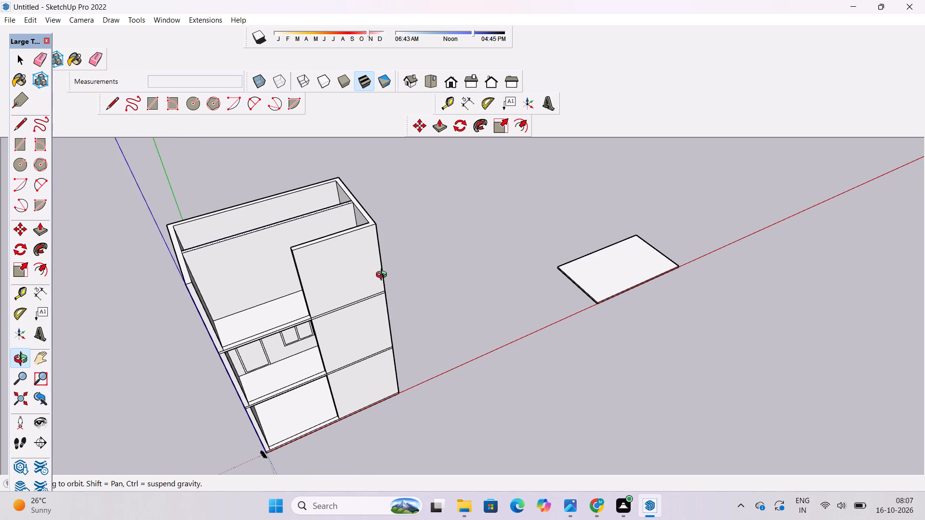
pyautogui.moveTo(394, 317); pyautogui.dragTo(425, 359)
pyautogui.keyDown('shift'); pyautogui.moveTo(430, 352); pyautogui.dragTo(333, 379); pyautogui.keyUp('shift')
pyautogui.moveTo(340, 374); pyautogui.dragTo(422, 350)
pyautogui.moveTo(427, 346); pyautogui.dragTo(493, 290)
pyautogui.moveTo(491, 290); pyautogui.dragTo(468, 283)
pyautogui.keyDown('shift'); pyautogui.click(443, 289); pyautogui.keyUp('shift')
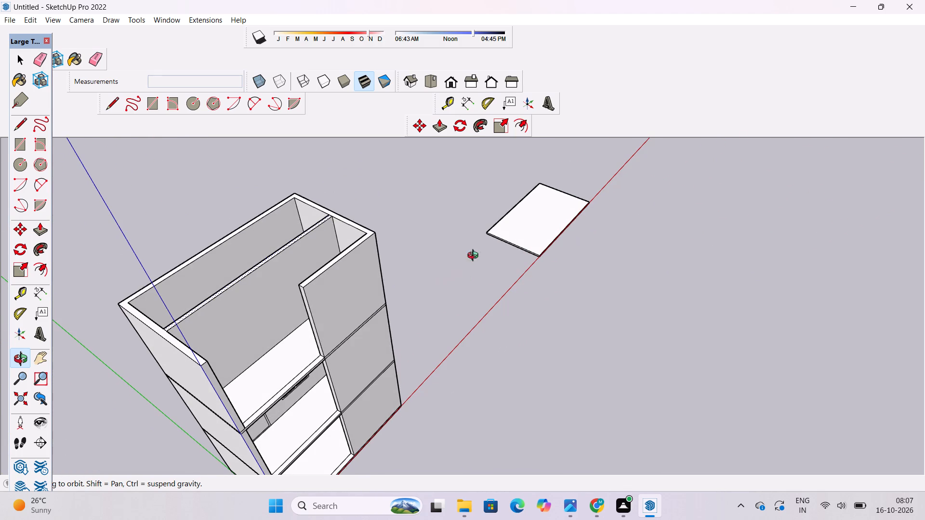
# Copy the spare floor slab beside the building onto the top-floor walls as a roof, aligning its bottom corner with the walls' outer top corner.
pyautogui.press('space')
pyautogui.click(559, 221)
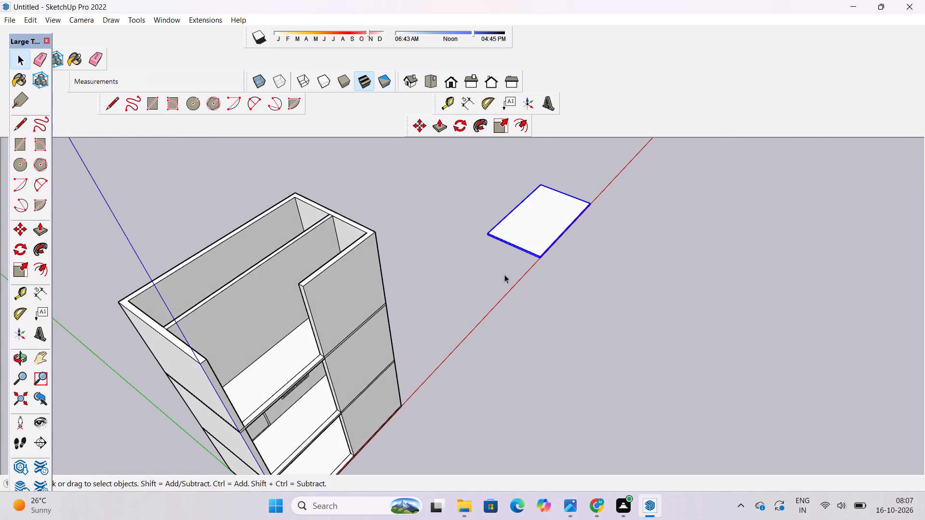
pyautogui.press('m')
pyautogui.scroll(4, 498, 274)
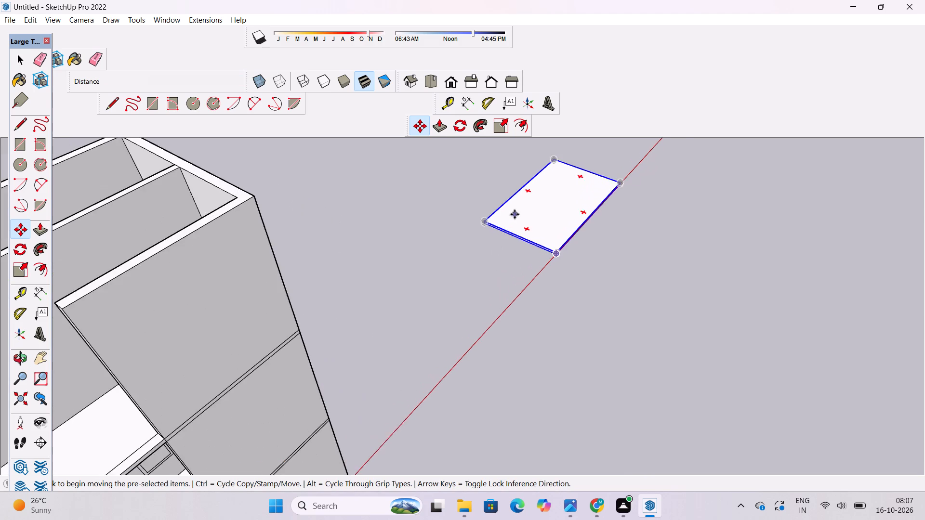
pyautogui.scroll(9, 515, 214)
pyautogui.scroll(10, 457, 236)
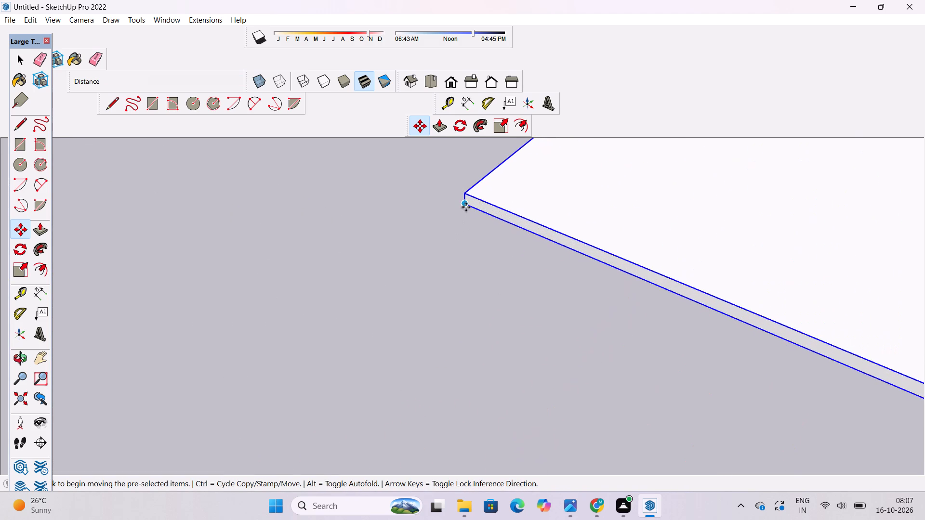
pyautogui.click(466, 205)
pyautogui.scroll(-5, 510, 245)
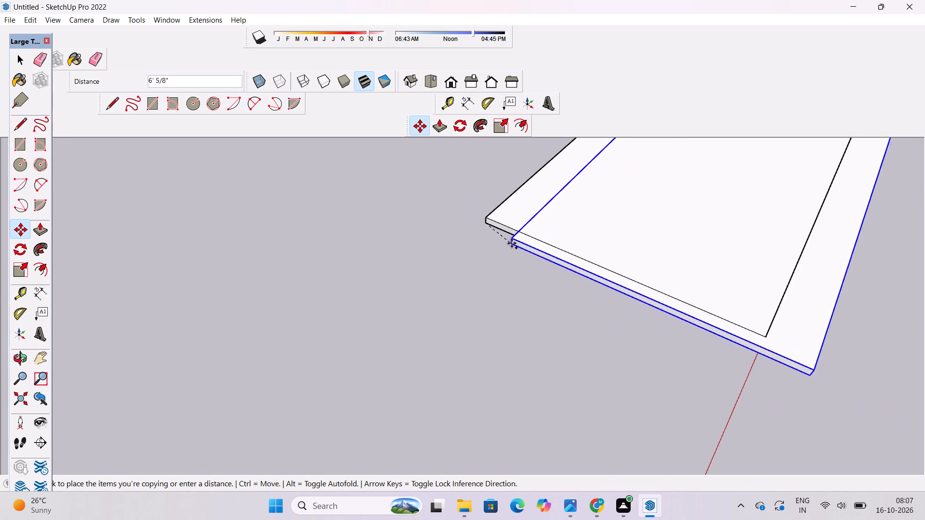
pyautogui.scroll(-20, 512, 243)
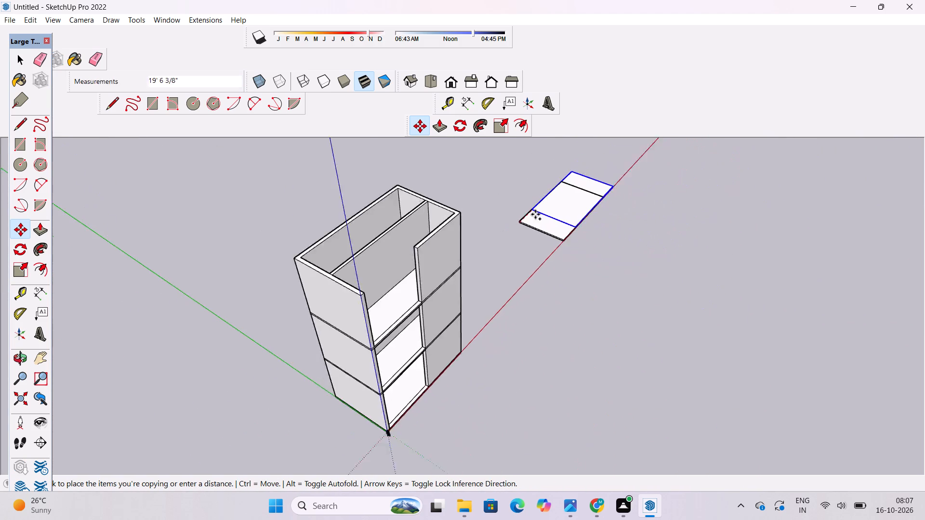
pyautogui.scroll(-1, 535, 214)
pyautogui.scroll(4, 280, 255)
pyautogui.scroll(12, 415, 259)
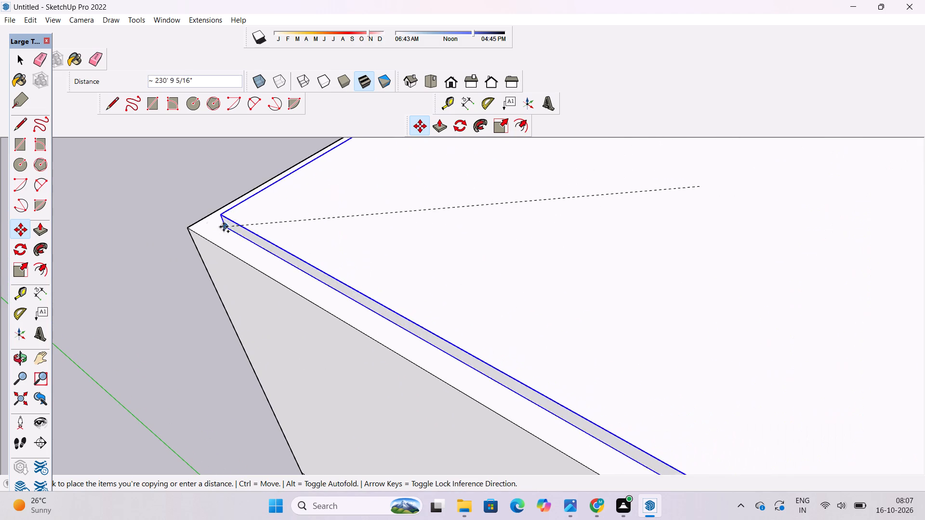
pyautogui.click(186, 224)
pyautogui.press('space')
# Explode the copied roof slab group so it merges with the building geometry.
pyautogui.rightClick(243, 237)
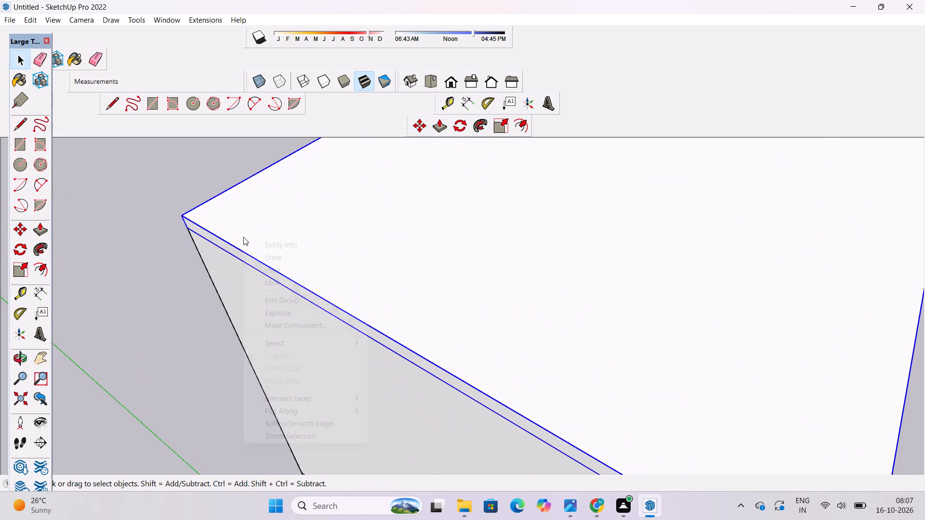
pyautogui.click(287, 314)
pyautogui.click(145, 335)
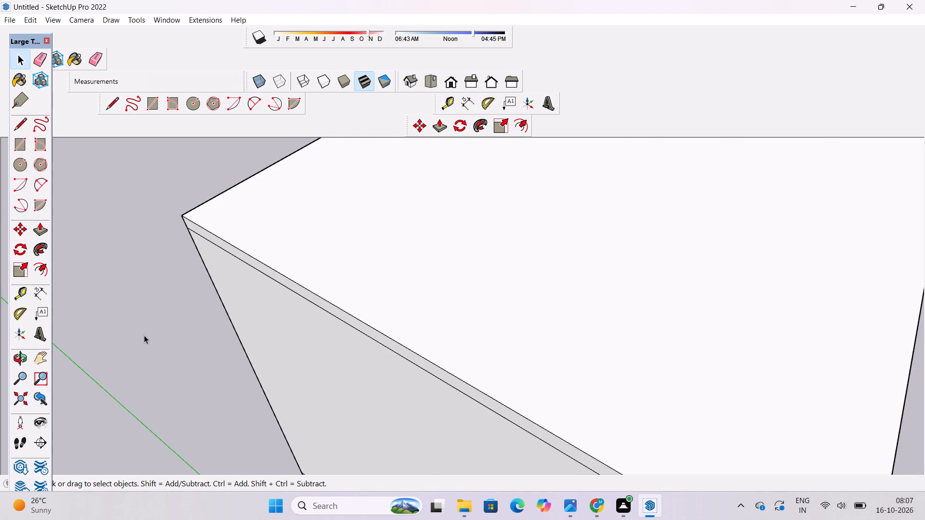
# Examine the roof slab's fit on the walls from the front, side and above.
pyautogui.press('o')
pyautogui.scroll(-5, 154, 333)
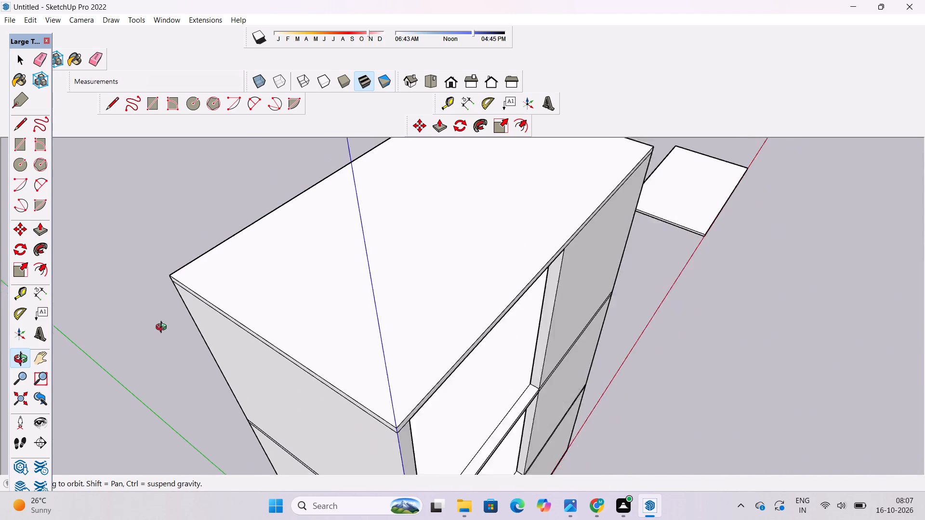
pyautogui.scroll(-2, 163, 328)
pyautogui.keyDown('shift'); pyautogui.moveTo(463, 325); pyautogui.dragTo(447, 325); pyautogui.keyUp('shift')
pyautogui.moveTo(446, 325); pyautogui.dragTo(251, 325)
pyautogui.keyDown('shift'); pyautogui.moveTo(447, 297); pyautogui.dragTo(436, 307); pyautogui.keyUp('shift')
pyautogui.moveTo(434, 310); pyautogui.dragTo(591, 203)
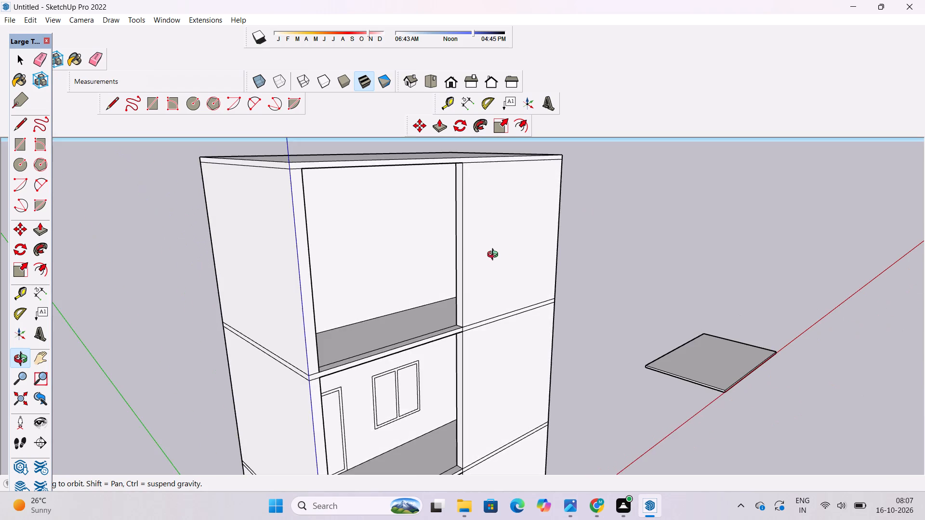
pyautogui.scroll(-1, 494, 256)
pyautogui.moveTo(491, 262); pyautogui.dragTo(476, 312)
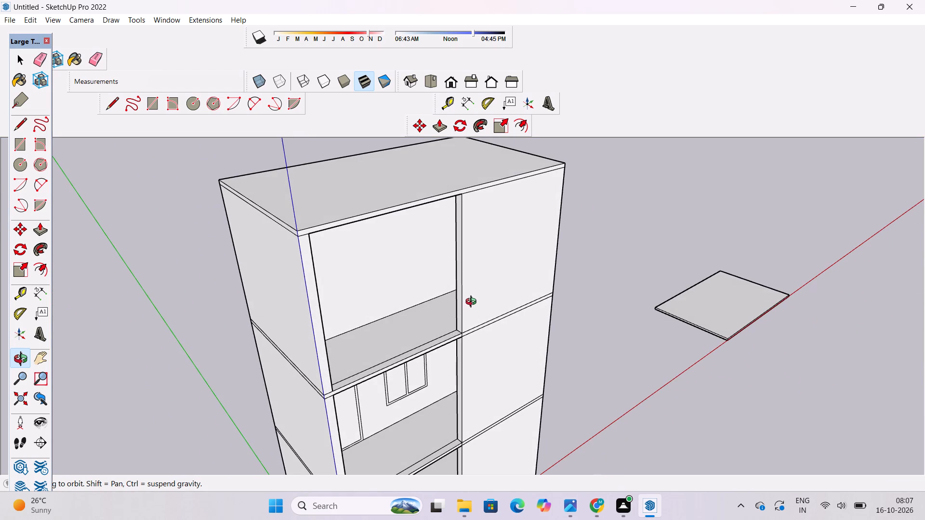
pyautogui.scroll(-5, 472, 292)
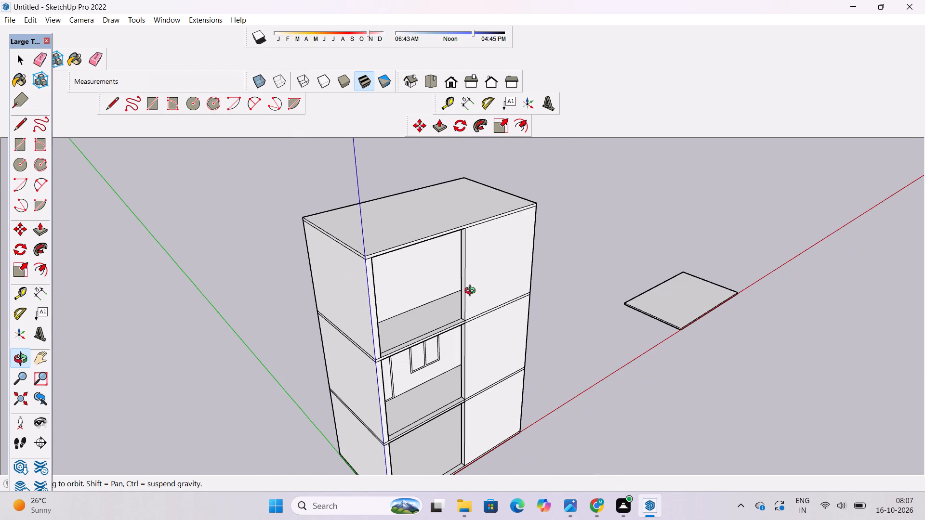
pyautogui.moveTo(500, 272); pyautogui.dragTo(454, 331)
pyautogui.scroll(5, 484, 254)
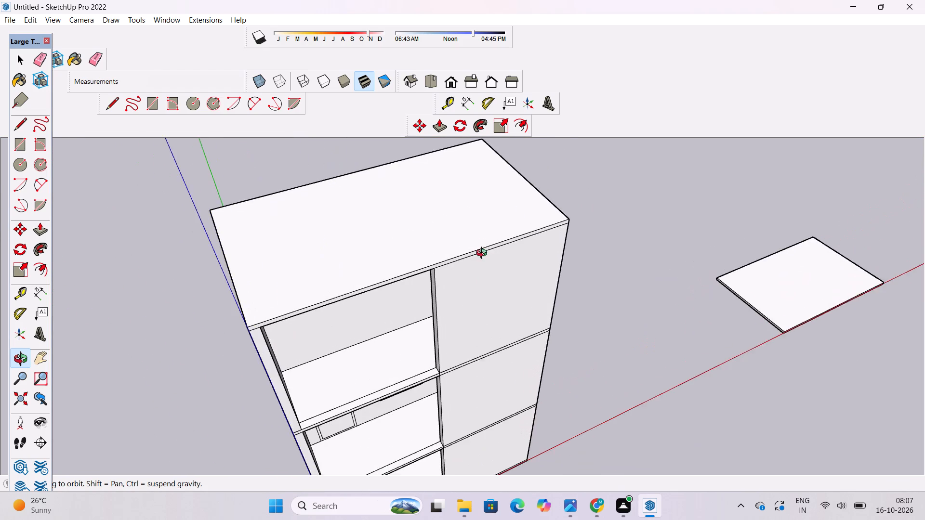
pyautogui.keyDown('shift'); pyautogui.moveTo(484, 254); pyautogui.dragTo(476, 281); pyautogui.keyUp('shift')
pyautogui.moveTo(476, 281); pyautogui.dragTo(387, 287)
pyautogui.moveTo(387, 284); pyautogui.dragTo(402, 312)
pyautogui.keyDown('shift'); pyautogui.moveTo(402, 312); pyautogui.dragTo(418, 332); pyautogui.keyUp('shift')
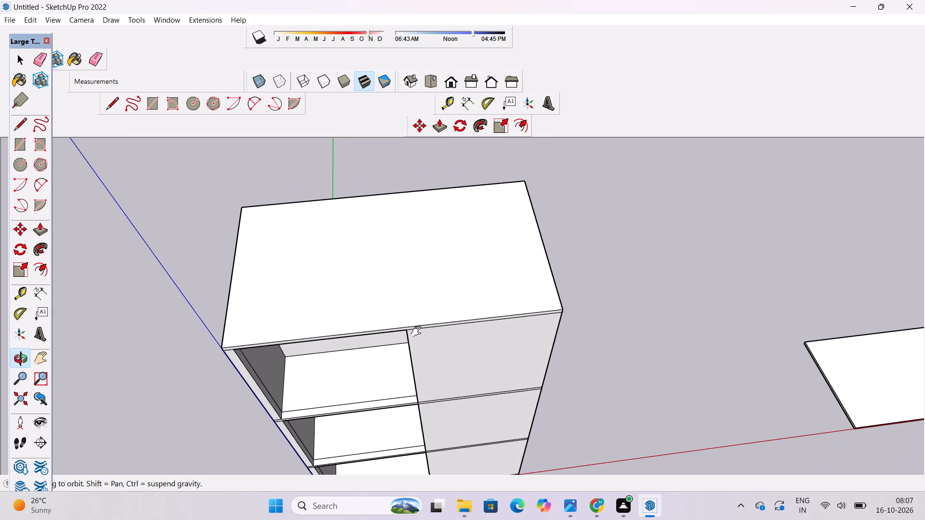
pyautogui.keyDown('shift'); pyautogui.moveTo(418, 332); pyautogui.dragTo(419, 332); pyautogui.keyUp('shift')
# Place guide lines on the roof slab 2' in from its front edge, back edge and the side edge nearest the spare slab.
pyautogui.press('t')
pyautogui.scroll(-6, 422, 321)
pyautogui.scroll(6, 422, 318)
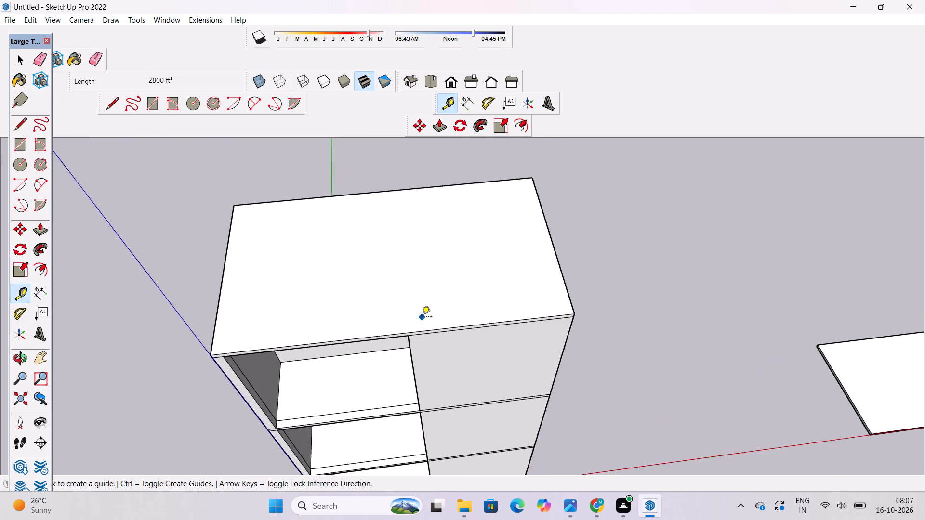
pyautogui.scroll(4, 422, 317)
pyautogui.click(416, 338)
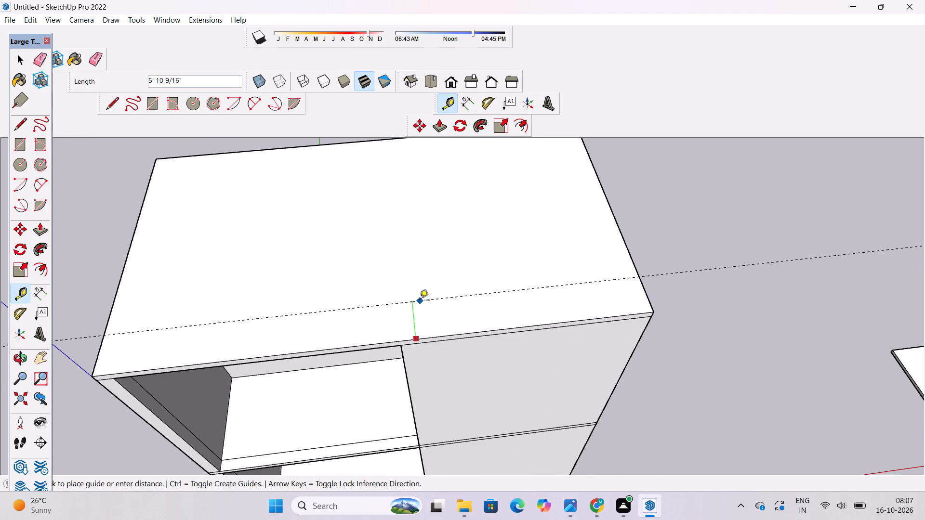
pyautogui.write("2'")
pyautogui.press('Return')
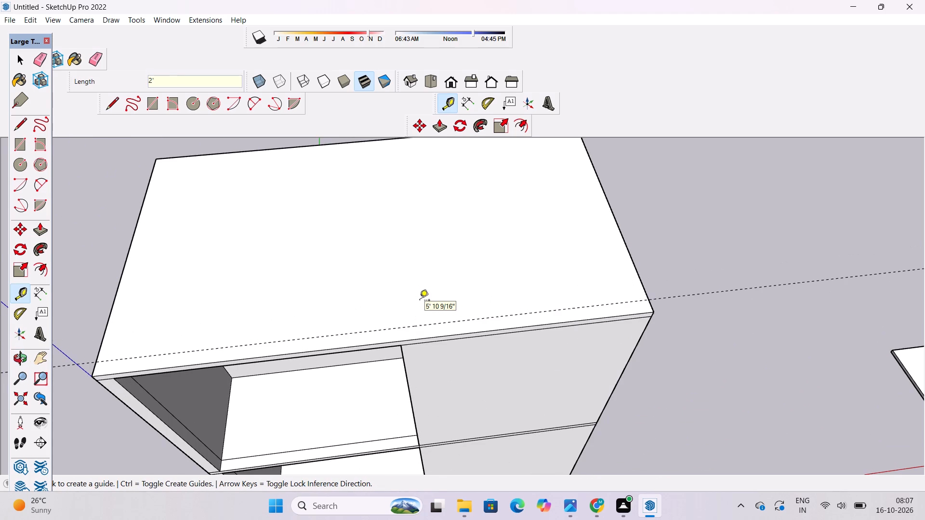
pyautogui.scroll(-5, 421, 300)
pyautogui.scroll(5, 532, 241)
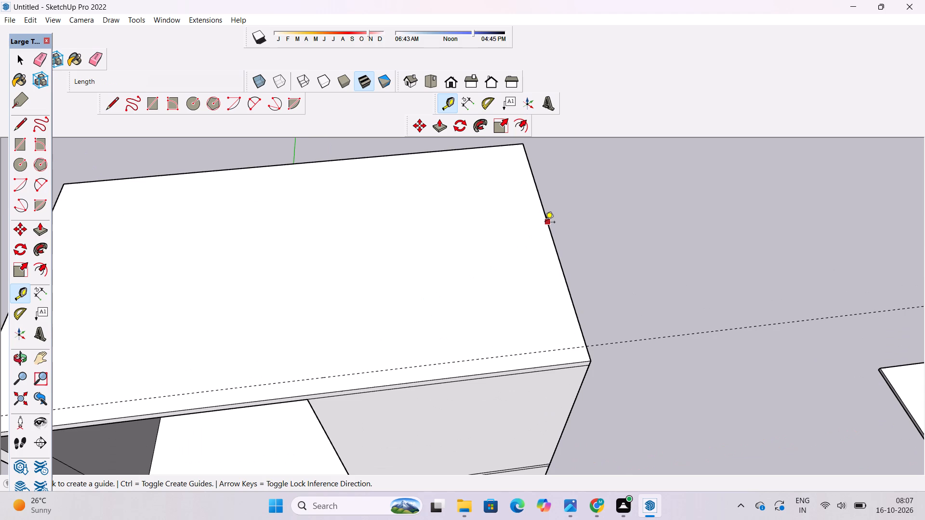
pyautogui.click(545, 223)
pyautogui.write("2'")
pyautogui.press('Return')
pyautogui.scroll(-5, 493, 293)
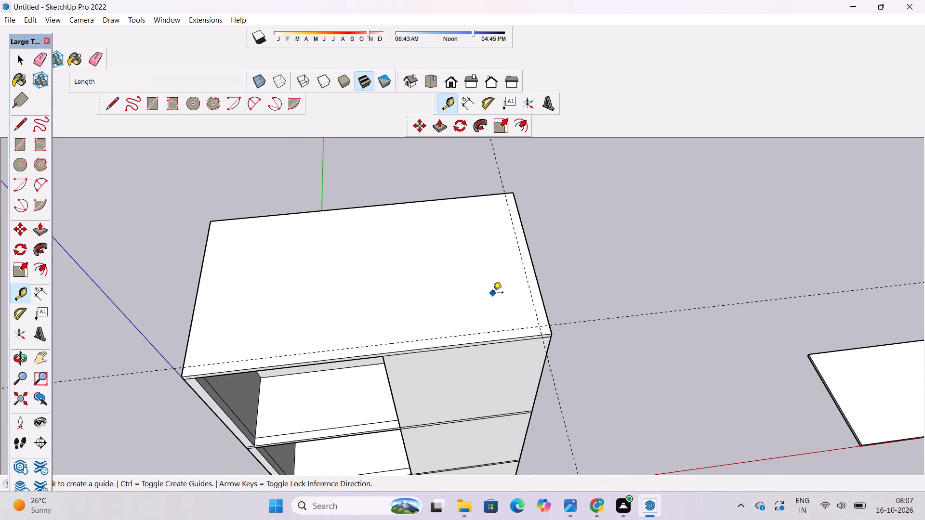
pyautogui.click(476, 195)
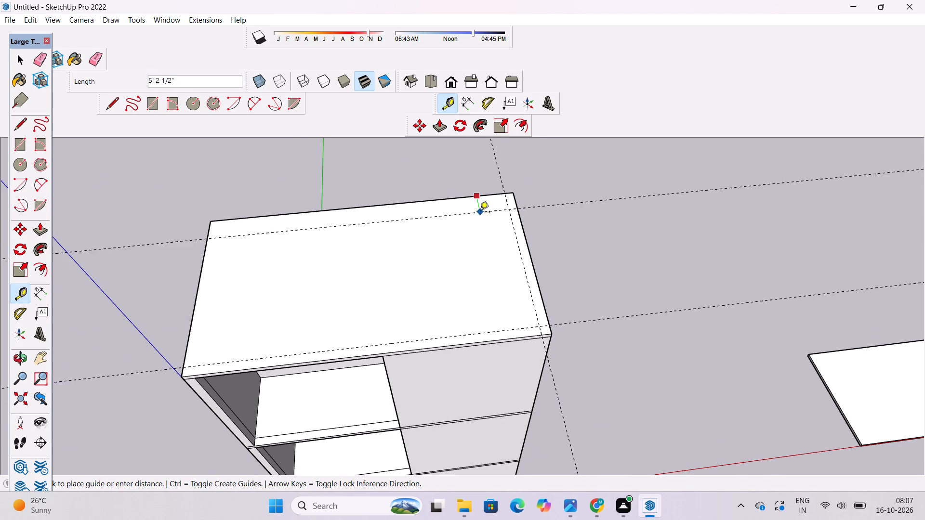
pyautogui.write("2'")
pyautogui.press('Return')
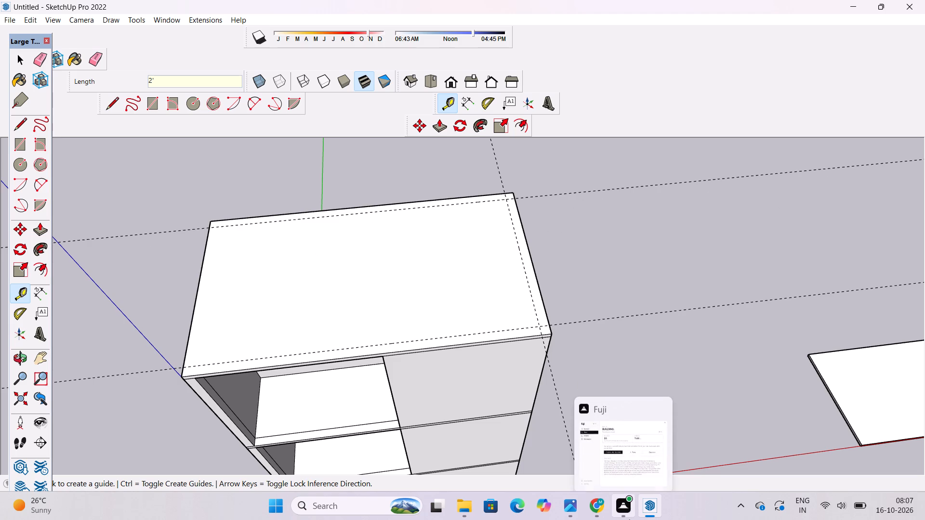
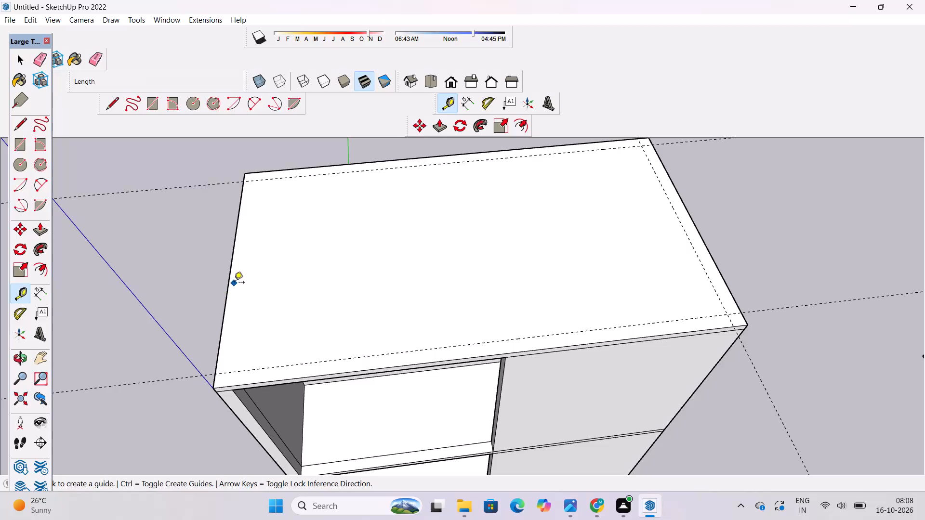
# Place a guide line on the roof slab 2' in from its remaining side edge, above the open-fronted rooms.
pyautogui.click(228, 286)
pyautogui.write("2'")
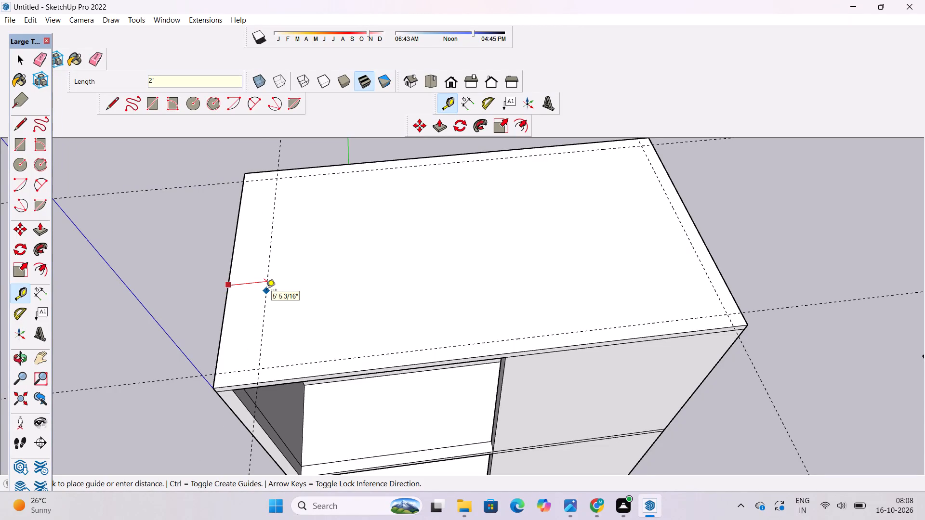
pyautogui.press('Return')
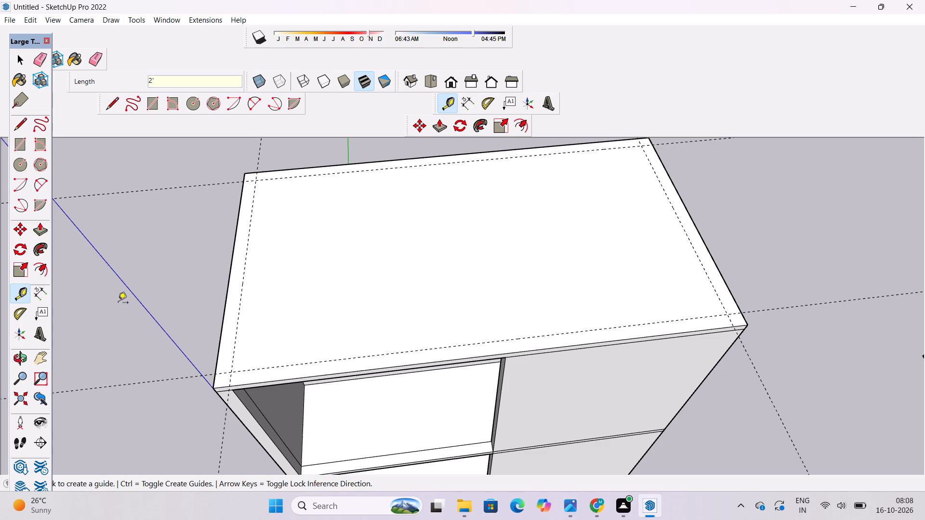
pyautogui.press('space')
# Draw a 66' by 36' rectangle on the roof slab between opposite intersections of the guide lines.
pyautogui.press('r')
pyautogui.scroll(-7, 130, 292)
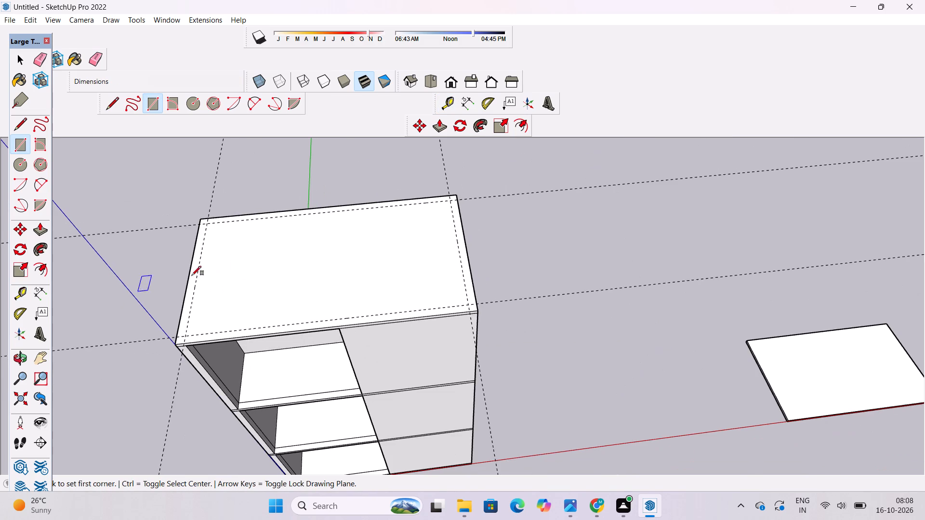
pyautogui.scroll(3, 241, 254)
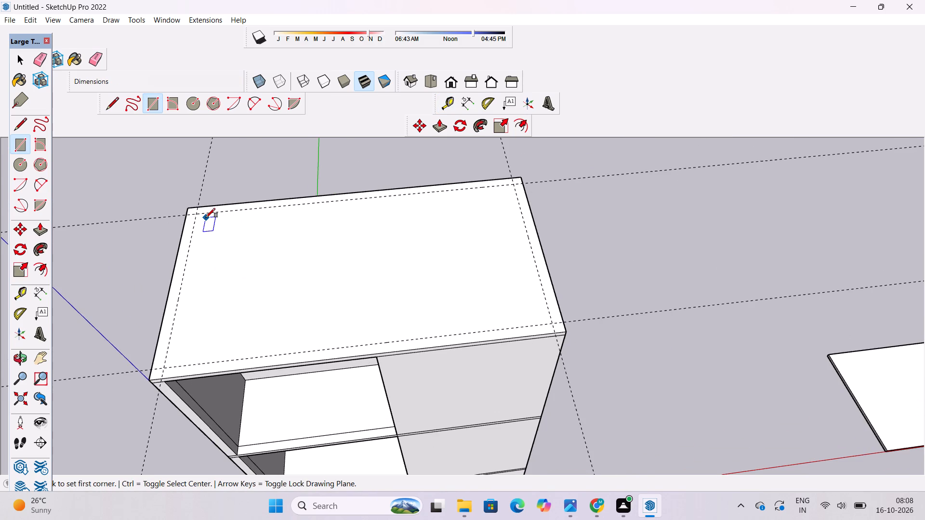
pyautogui.scroll(4, 203, 219)
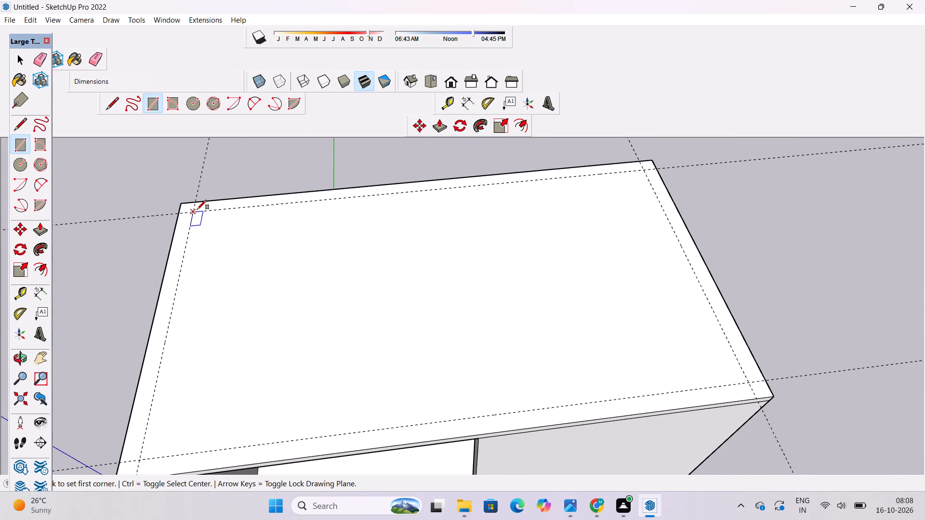
pyautogui.click(194, 212)
pyautogui.scroll(-11, 194, 212)
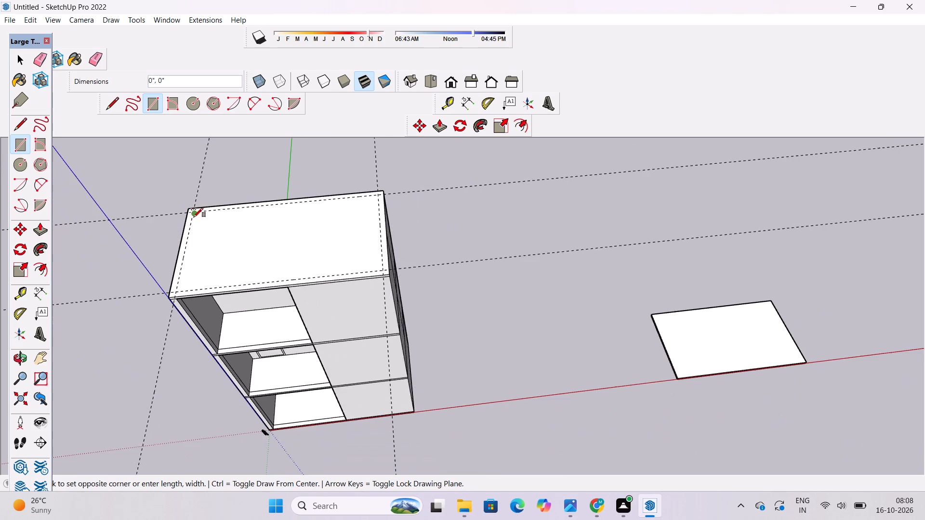
pyautogui.scroll(6, 227, 234)
pyautogui.scroll(-8, 227, 223)
pyautogui.scroll(5, 411, 230)
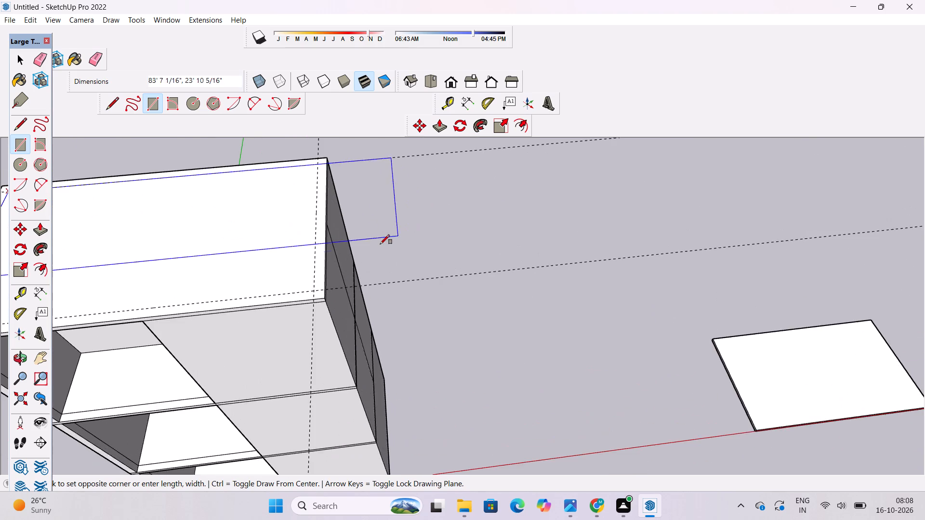
pyautogui.scroll(-4, 334, 260)
pyautogui.scroll(5, 286, 290)
pyautogui.scroll(-9, 305, 255)
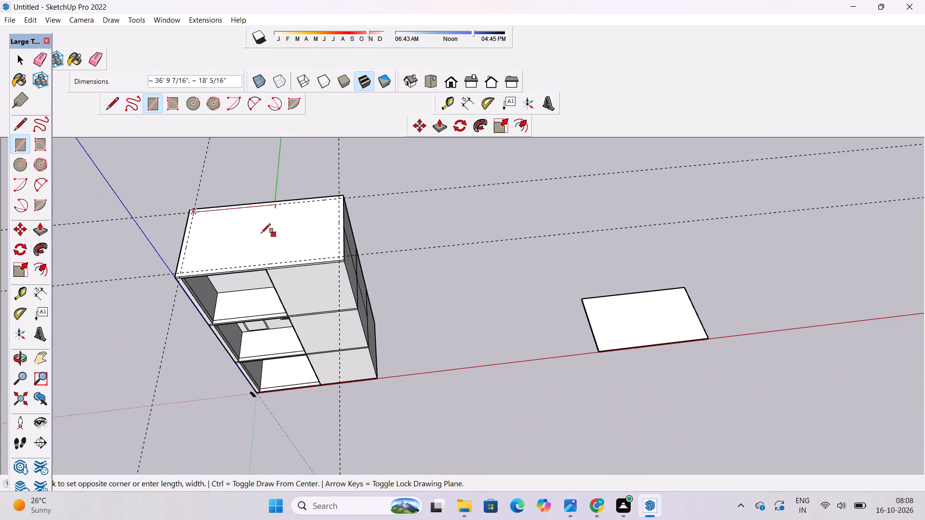
pyautogui.scroll(10, 247, 229)
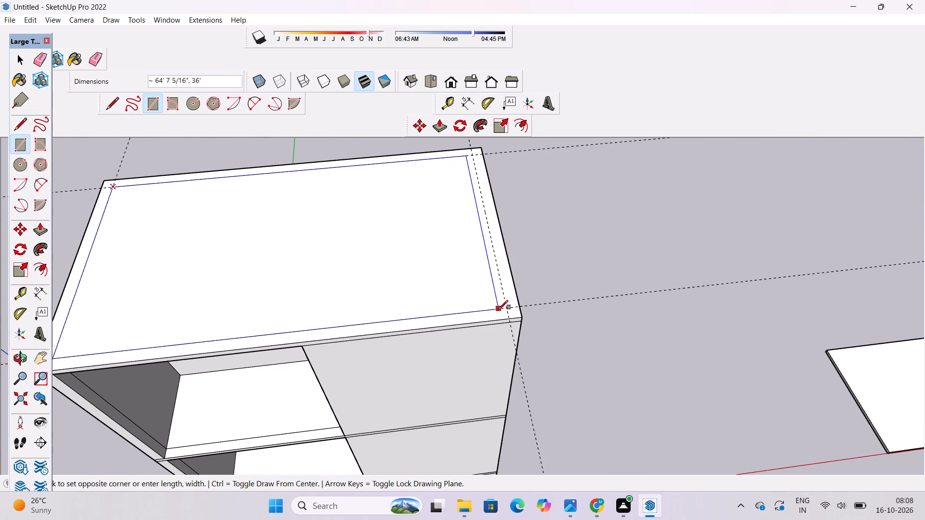
pyautogui.click(508, 309)
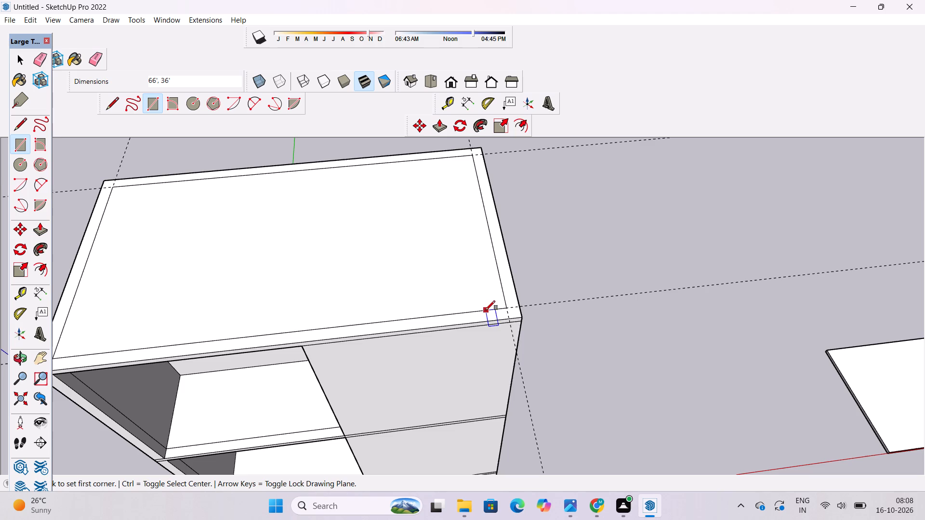
# Erase the four guide lines around the roof slab.
pyautogui.press('e')
pyautogui.moveTo(631, 283); pyautogui.dragTo(631, 293)
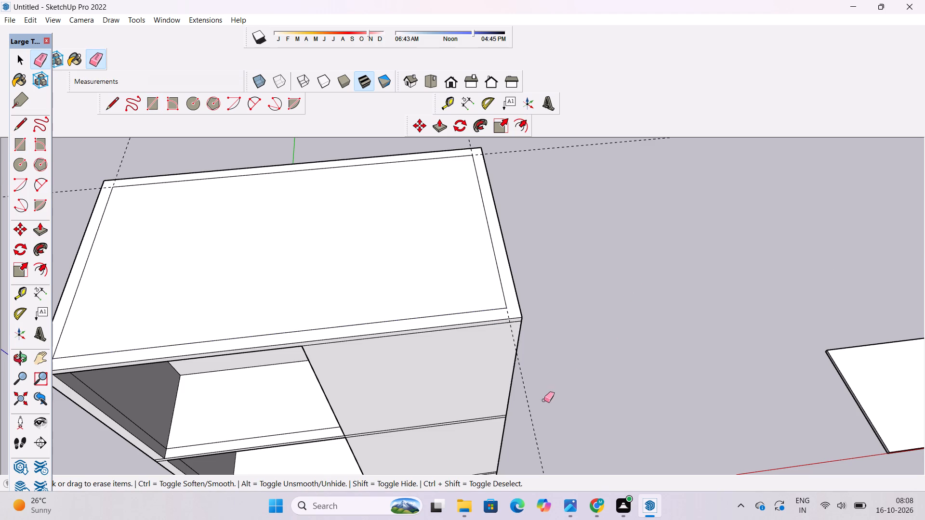
pyautogui.click(528, 393)
pyautogui.moveTo(528, 396); pyautogui.dragTo(528, 407)
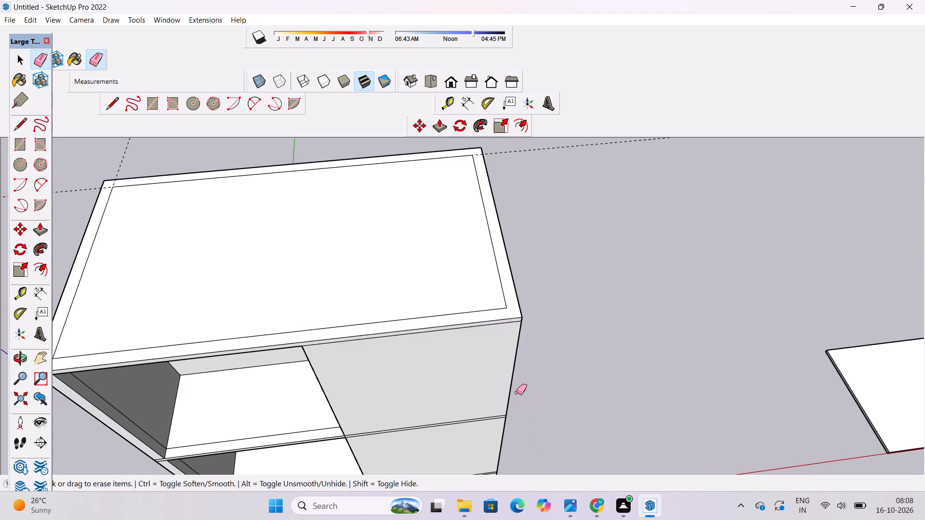
pyautogui.scroll(-8, 504, 407)
pyautogui.moveTo(525, 257); pyautogui.dragTo(536, 299)
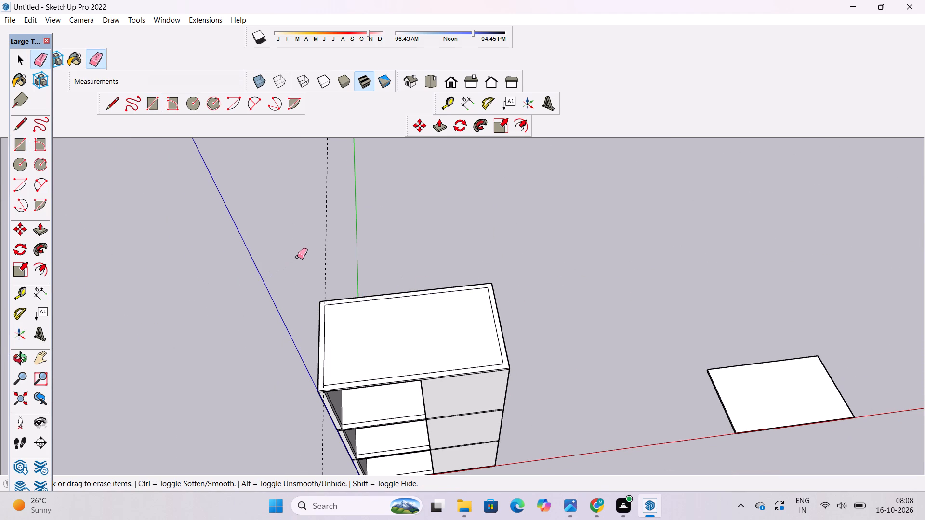
pyautogui.moveTo(304, 252); pyautogui.dragTo(328, 265)
# Examine the roof slab's inset outline and its front edge above the open rooms from above, the front and the side.
pyautogui.press('o')
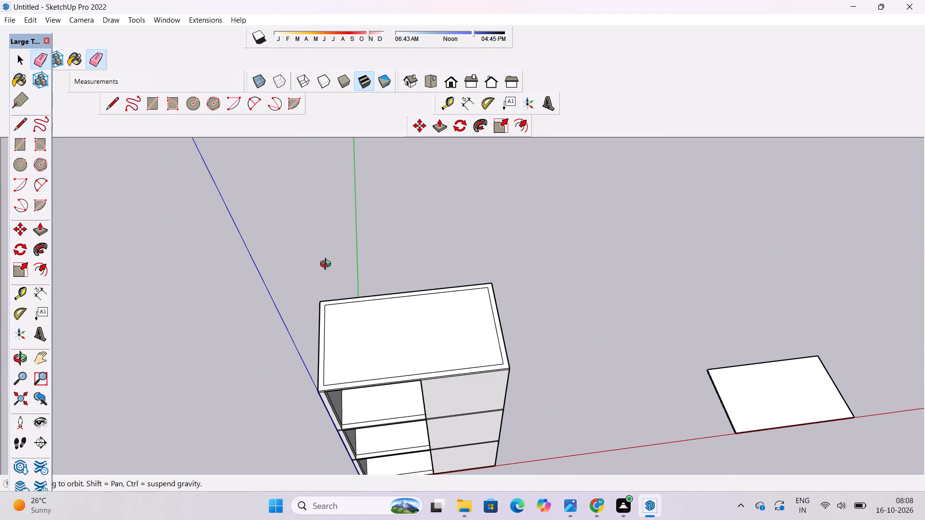
pyautogui.scroll(9, 354, 370)
pyautogui.keyDown('shift'); pyautogui.moveTo(420, 388); pyautogui.dragTo(406, 367); pyautogui.keyUp('shift')
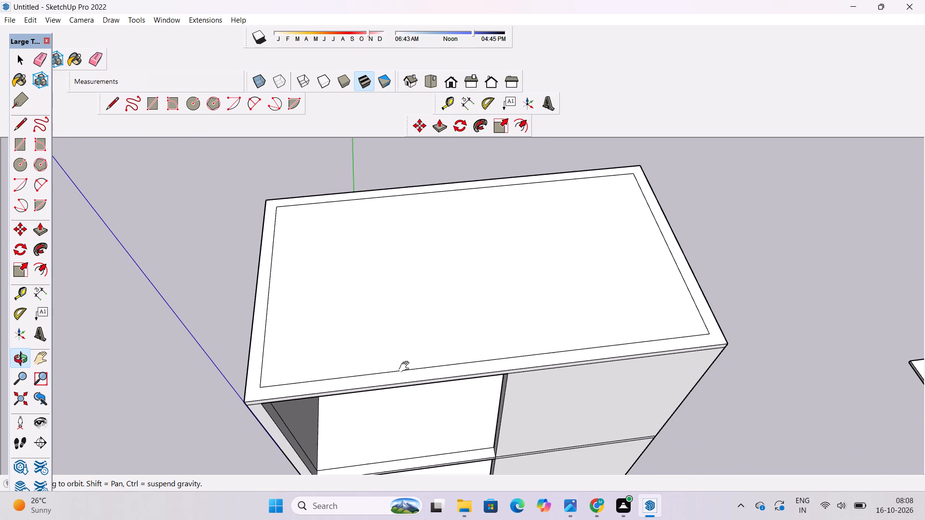
pyautogui.keyDown('shift'); pyautogui.moveTo(406, 367); pyautogui.dragTo(396, 356); pyautogui.keyUp('shift')
pyautogui.keyDown('shift'); pyautogui.click(412, 385); pyautogui.keyUp('shift')
pyautogui.moveTo(414, 383); pyautogui.dragTo(407, 381)
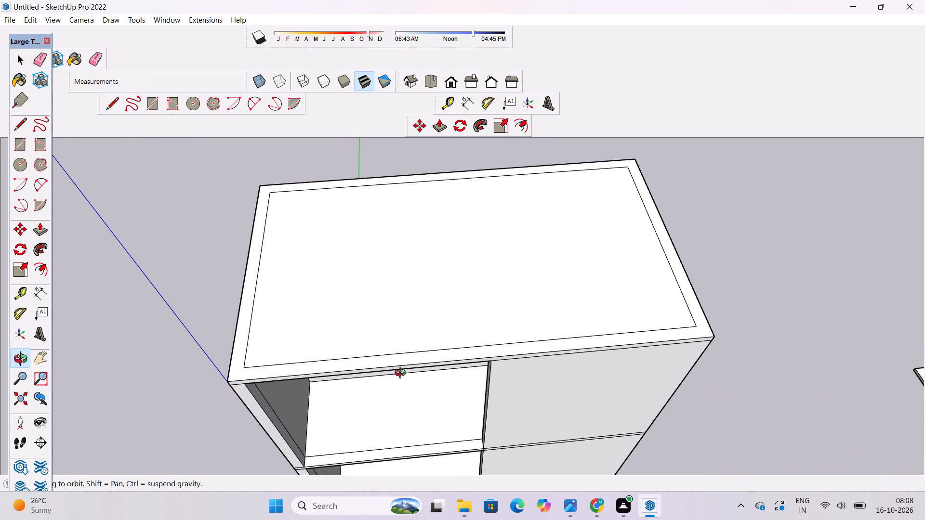
pyautogui.scroll(-5, 349, 386)
pyautogui.moveTo(374, 388); pyautogui.dragTo(377, 361)
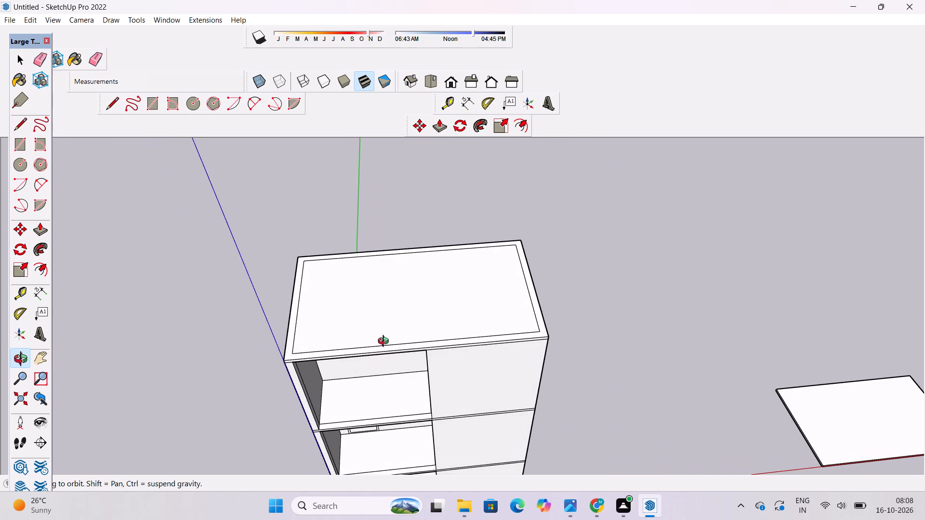
pyautogui.scroll(5, 415, 348)
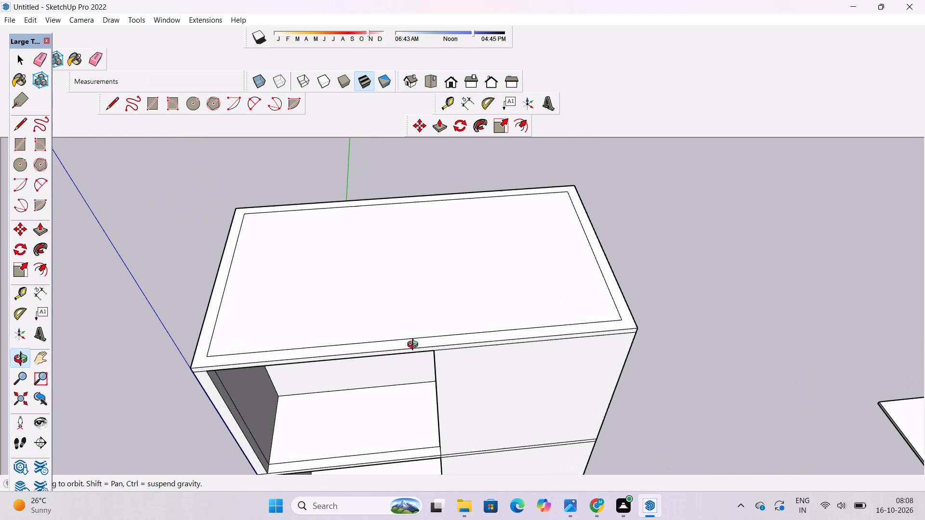
pyautogui.scroll(2, 415, 346)
pyautogui.click(451, 157)
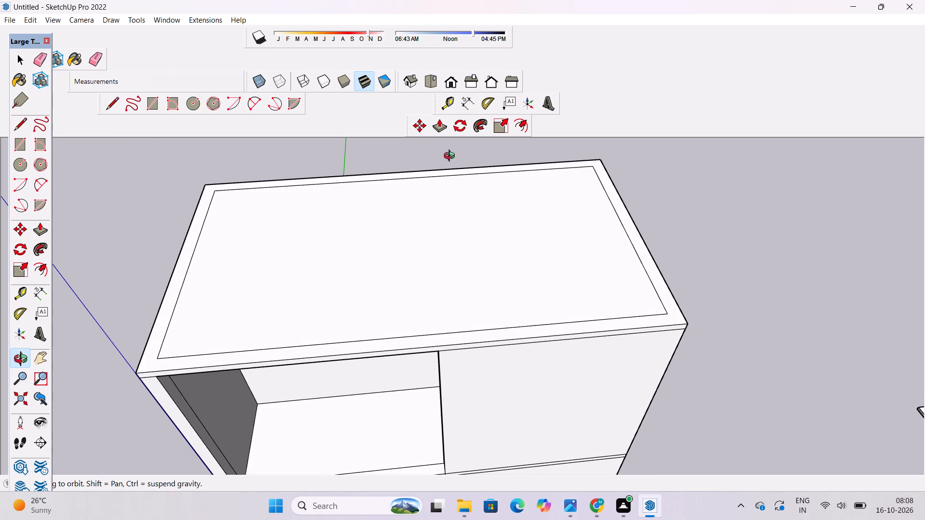
pyautogui.moveTo(454, 206); pyautogui.dragTo(324, 289)
pyautogui.scroll(-5, 322, 284)
pyautogui.moveTo(333, 335); pyautogui.dragTo(348, 280)
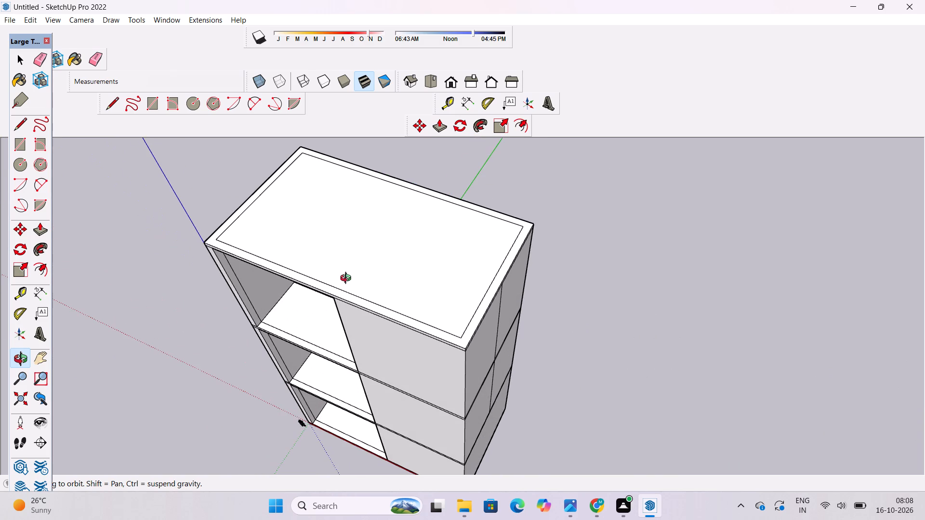
pyautogui.moveTo(321, 298); pyautogui.dragTo(340, 270)
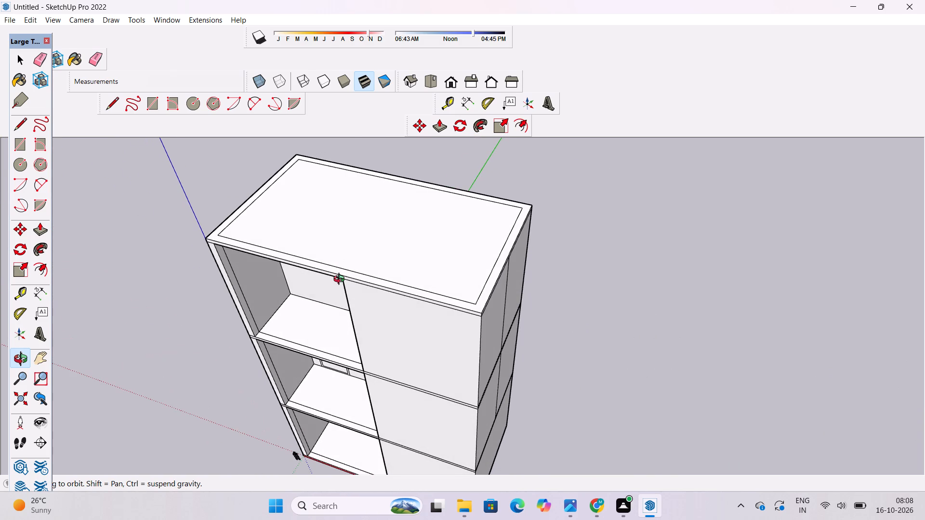
pyautogui.scroll(9, 341, 280)
pyautogui.scroll(-2, 341, 280)
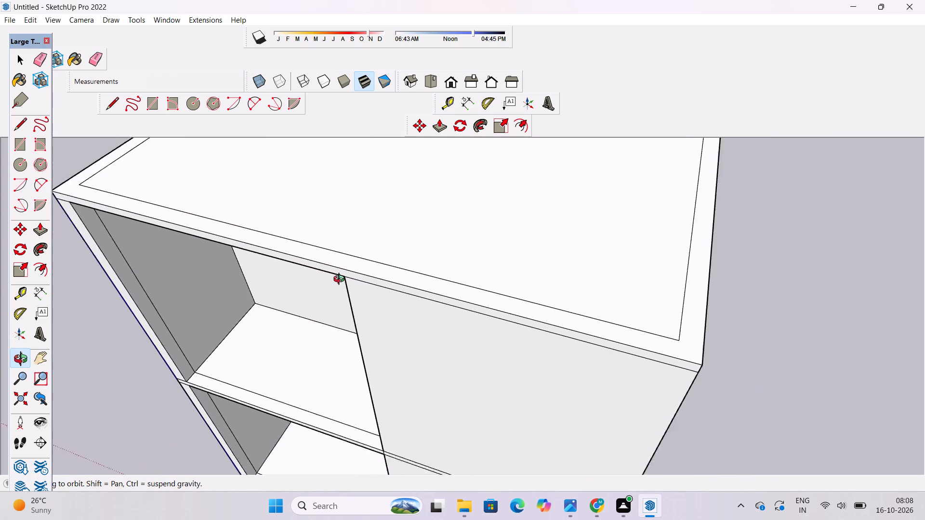
pyautogui.scroll(-2, 341, 280)
pyautogui.scroll(3, 341, 280)
pyautogui.keyDown('shift'); pyautogui.moveTo(353, 274); pyautogui.dragTo(352, 298); pyautogui.keyUp('shift')
pyautogui.moveTo(344, 317); pyautogui.dragTo(381, 239)
pyautogui.scroll(-3, 382, 239)
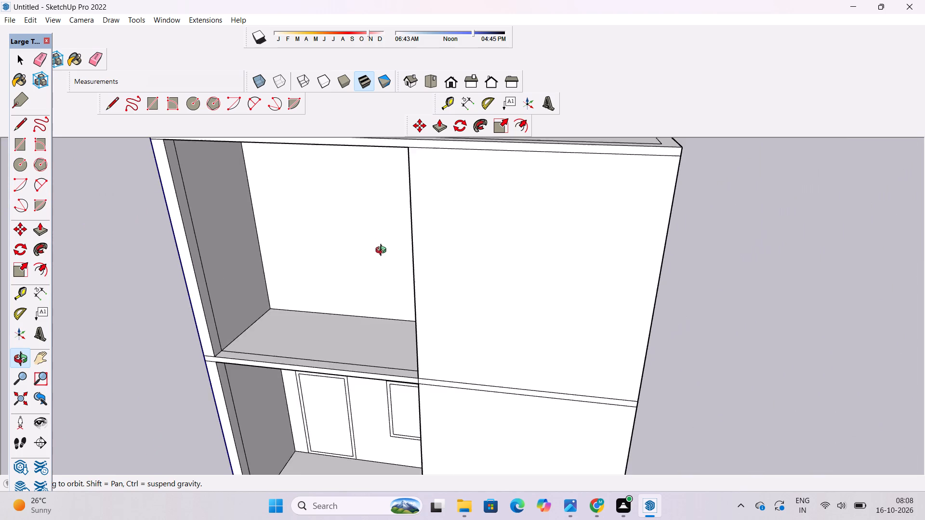
pyautogui.scroll(-2, 383, 251)
pyautogui.keyDown('shift'); pyautogui.moveTo(426, 257); pyautogui.dragTo(428, 344); pyautogui.keyUp('shift')
pyautogui.moveTo(428, 346); pyautogui.dragTo(363, 338)
pyautogui.scroll(3, 385, 277)
pyautogui.keyDown('shift'); pyautogui.moveTo(386, 270); pyautogui.dragTo(386, 329); pyautogui.keyUp('shift')
pyautogui.moveTo(387, 331); pyautogui.dragTo(353, 341)
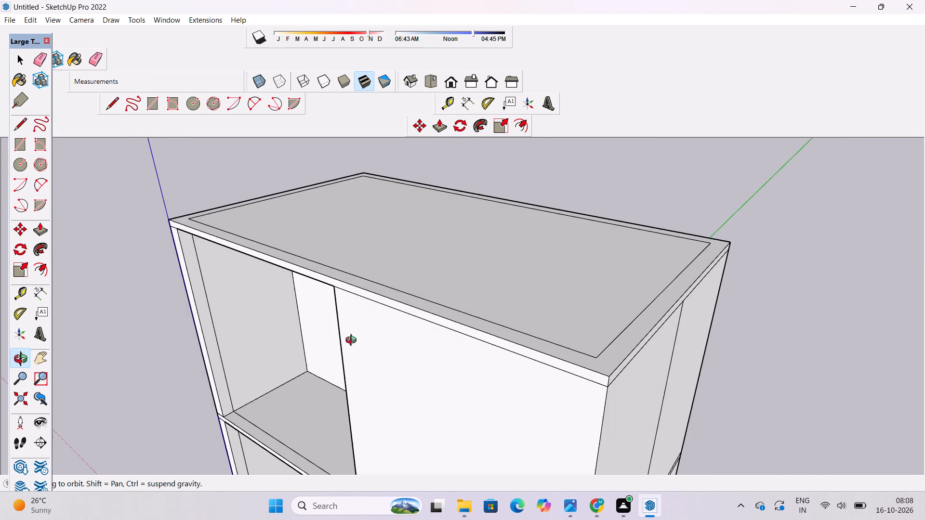
pyautogui.moveTo(353, 341); pyautogui.dragTo(406, 345)
# Draw a line from the solid front wall's top inner corner up the roof slab's edge, continuing 2' across the border to the inset rectangle.
pyautogui.press('l')
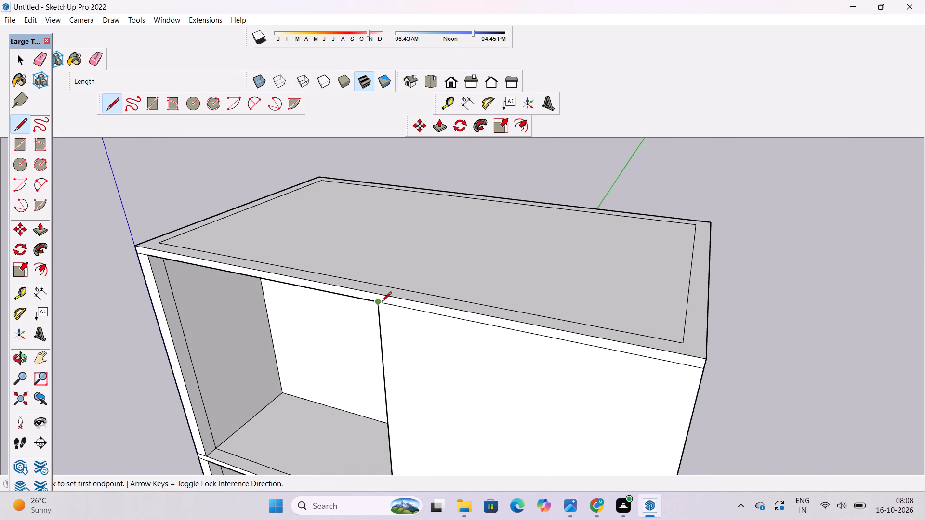
pyautogui.scroll(17, 382, 302)
pyautogui.scroll(-5, 356, 299)
pyautogui.click(406, 298)
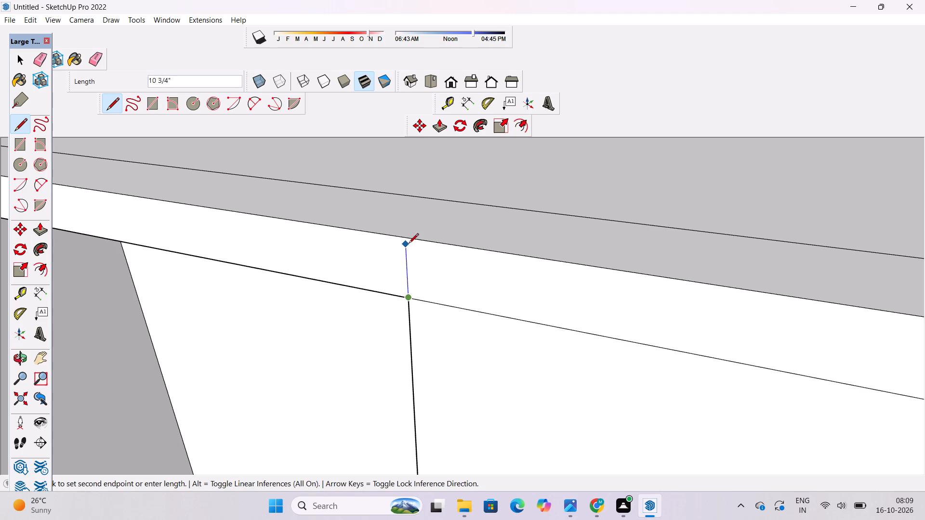
pyautogui.click(407, 239)
pyautogui.scroll(7, 407, 239)
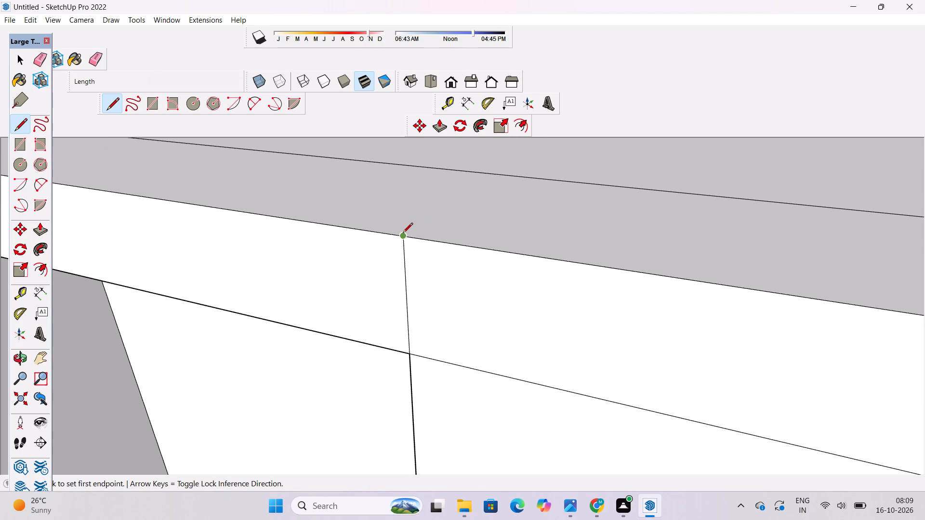
pyautogui.click(400, 235)
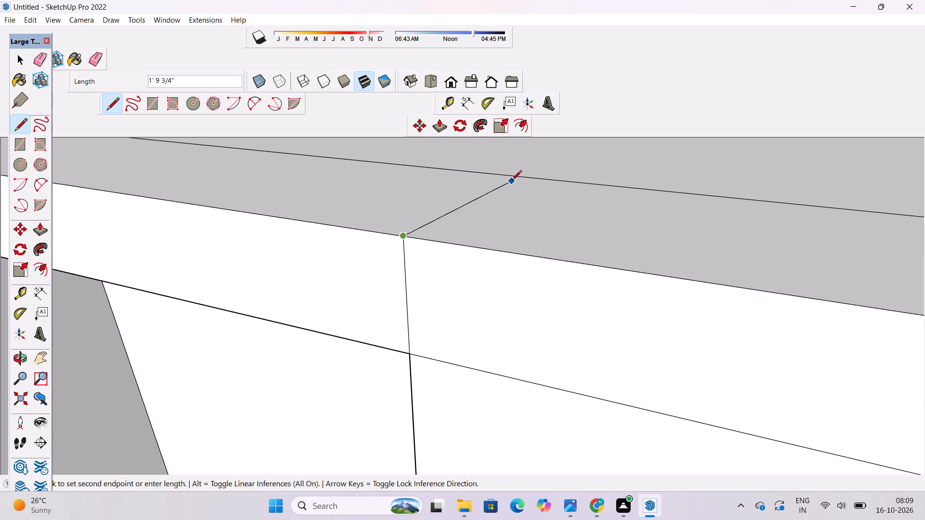
pyautogui.click(501, 174)
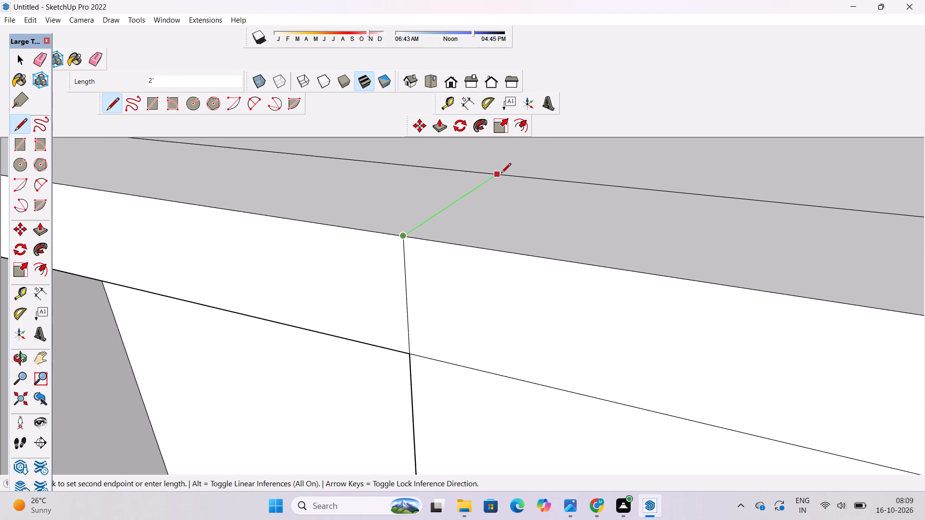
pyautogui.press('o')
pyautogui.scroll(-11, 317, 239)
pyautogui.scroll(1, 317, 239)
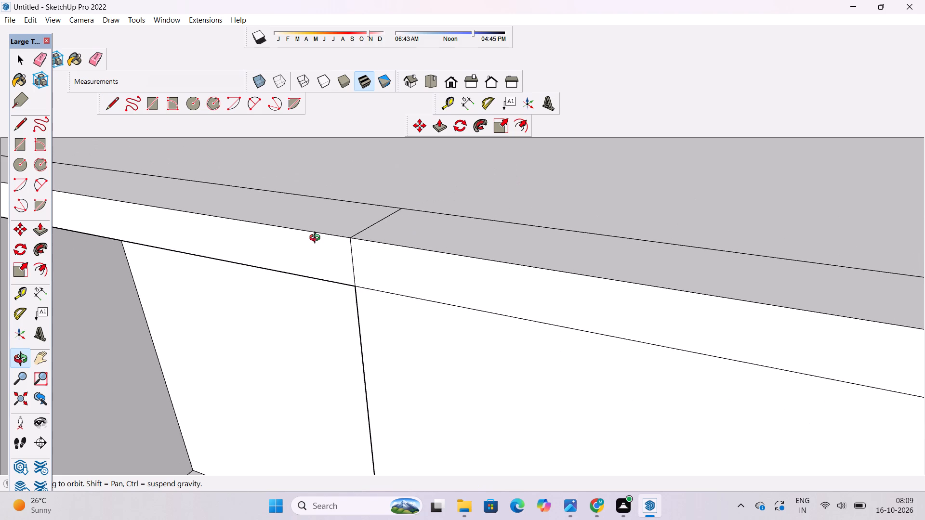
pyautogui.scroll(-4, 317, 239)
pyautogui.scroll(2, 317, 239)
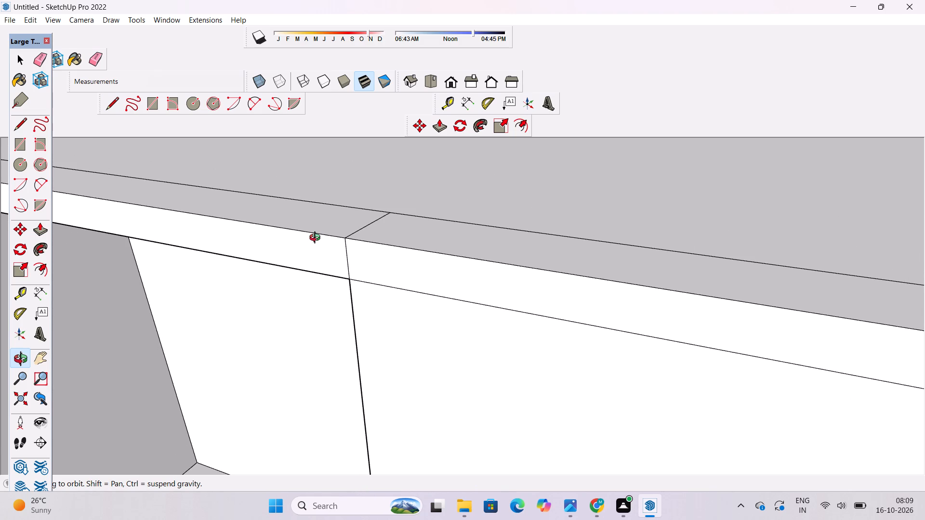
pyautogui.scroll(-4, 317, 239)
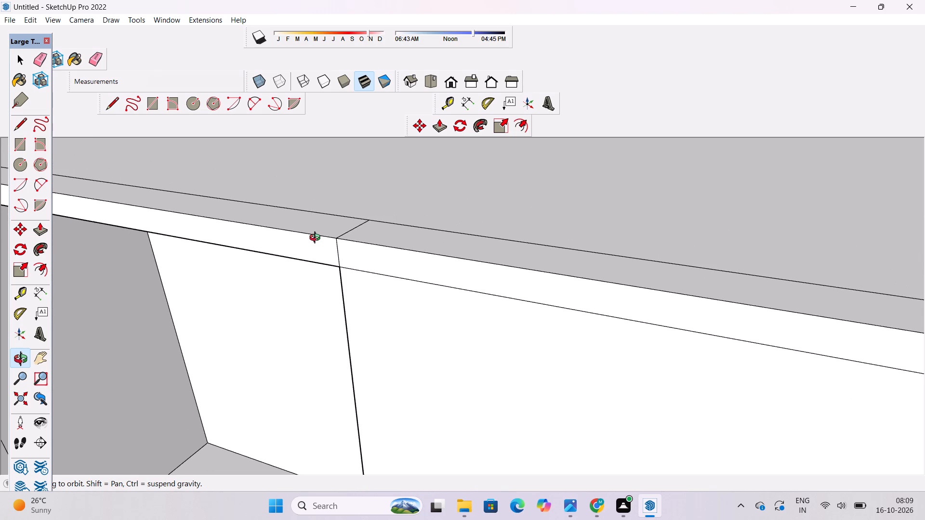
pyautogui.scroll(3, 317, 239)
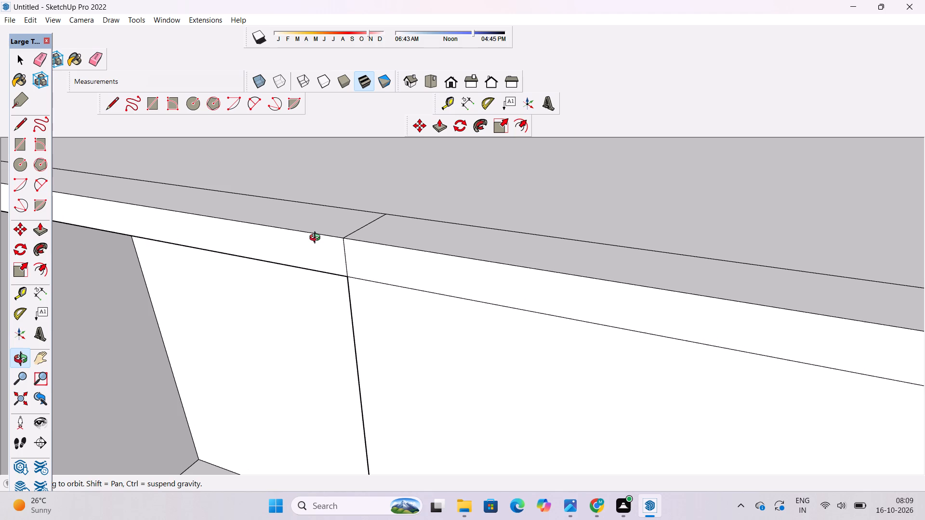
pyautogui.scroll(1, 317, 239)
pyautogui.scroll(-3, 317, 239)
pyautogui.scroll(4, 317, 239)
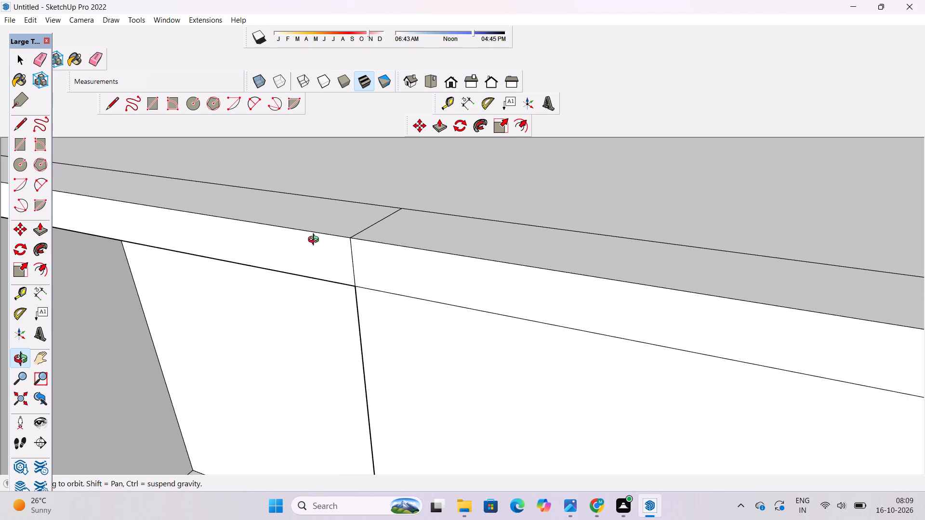
# Examine the roof slab's inset outline and the dividing line across its front border from the front and above.
pyautogui.scroll(-4, 287, 269)
pyautogui.scroll(2, 286, 272)
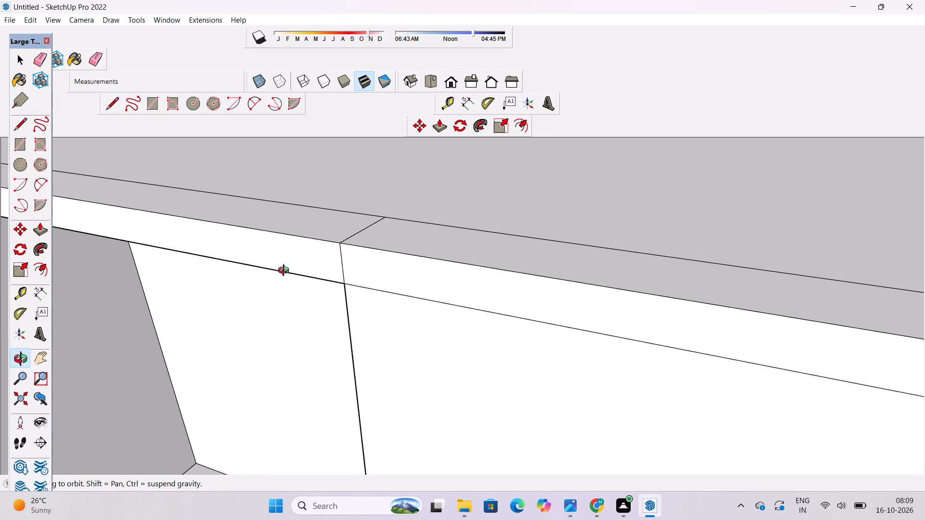
pyautogui.scroll(2, 286, 272)
pyautogui.scroll(-6, 286, 272)
pyautogui.scroll(1, 286, 272)
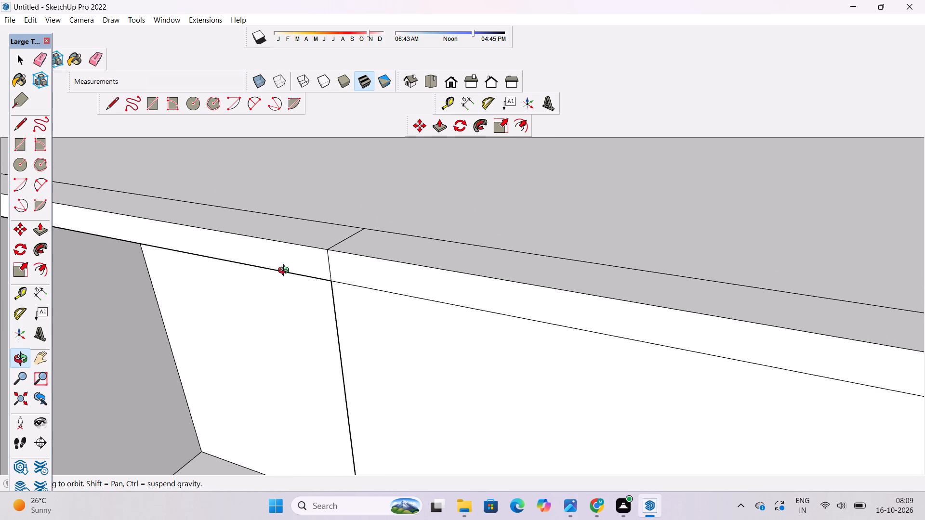
pyautogui.scroll(1, 286, 272)
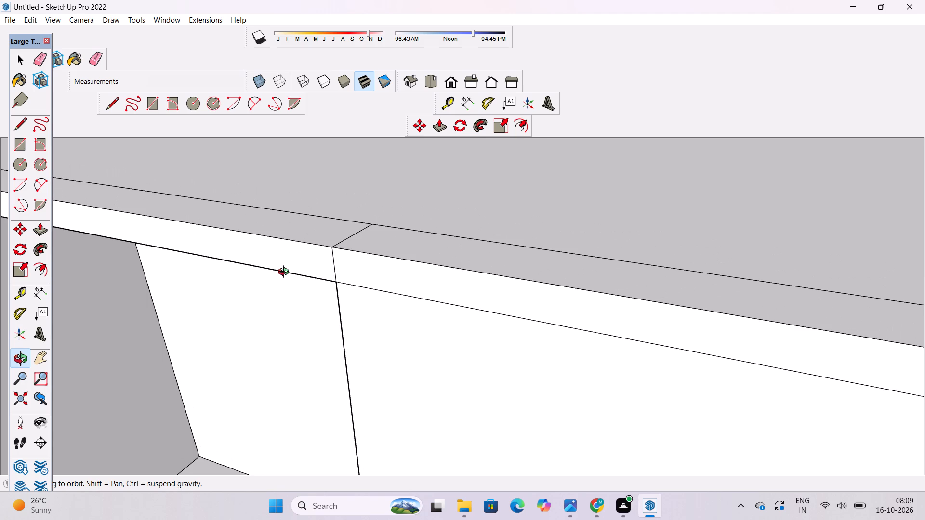
pyautogui.scroll(2, 286, 273)
pyautogui.scroll(-8, 299, 312)
pyautogui.scroll(1, 299, 331)
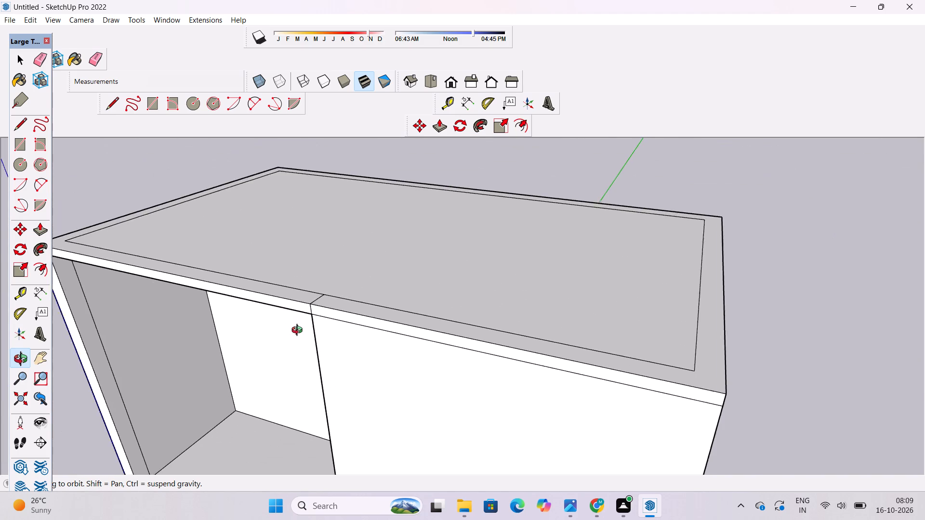
pyautogui.scroll(4, 299, 331)
pyautogui.scroll(-1, 299, 332)
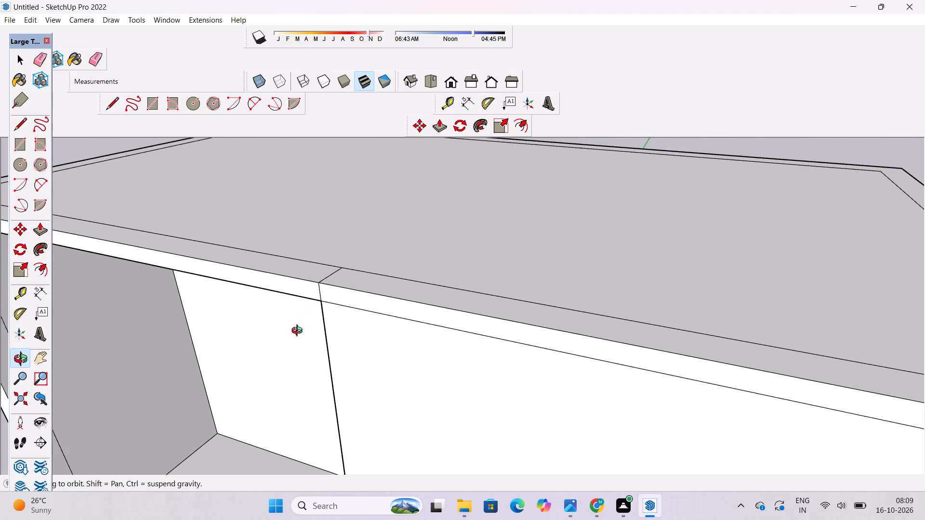
pyautogui.scroll(-3, 299, 332)
pyautogui.moveTo(300, 329); pyautogui.dragTo(347, 361)
pyautogui.scroll(-5, 355, 358)
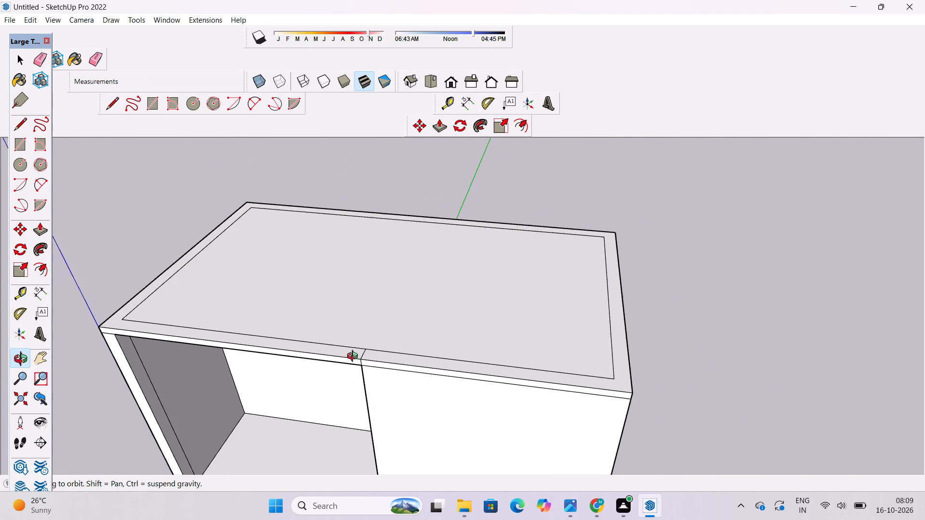
pyautogui.moveTo(355, 358); pyautogui.dragTo(369, 380)
pyautogui.scroll(-3, 370, 378)
pyautogui.moveTo(371, 375); pyautogui.dragTo(386, 411)
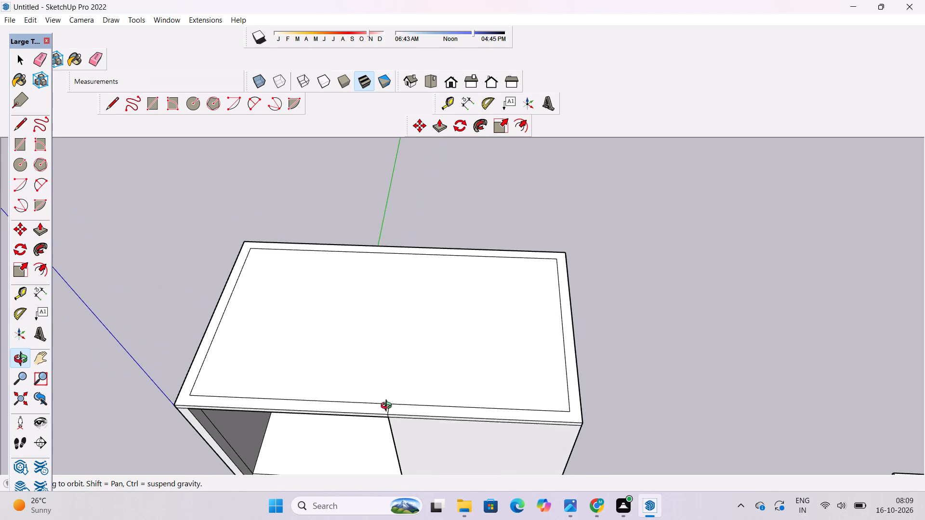
pyautogui.scroll(-5, 388, 407)
pyautogui.moveTo(324, 433); pyautogui.dragTo(451, 430)
pyautogui.scroll(3, 400, 447)
pyautogui.keyDown('shift'); pyautogui.moveTo(398, 447); pyautogui.dragTo(390, 397); pyautogui.keyUp('shift')
pyautogui.moveTo(401, 400); pyautogui.dragTo(323, 413)
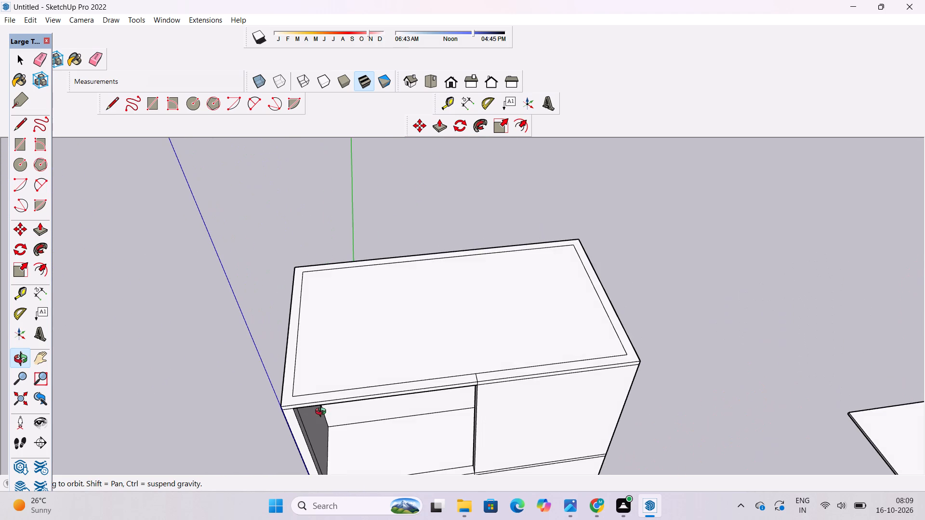
pyautogui.scroll(-3, 324, 407)
pyautogui.keyDown('shift'); pyautogui.moveTo(304, 355); pyautogui.dragTo(285, 340); pyautogui.keyUp('shift')
pyautogui.moveTo(285, 340); pyautogui.dragTo(291, 369)
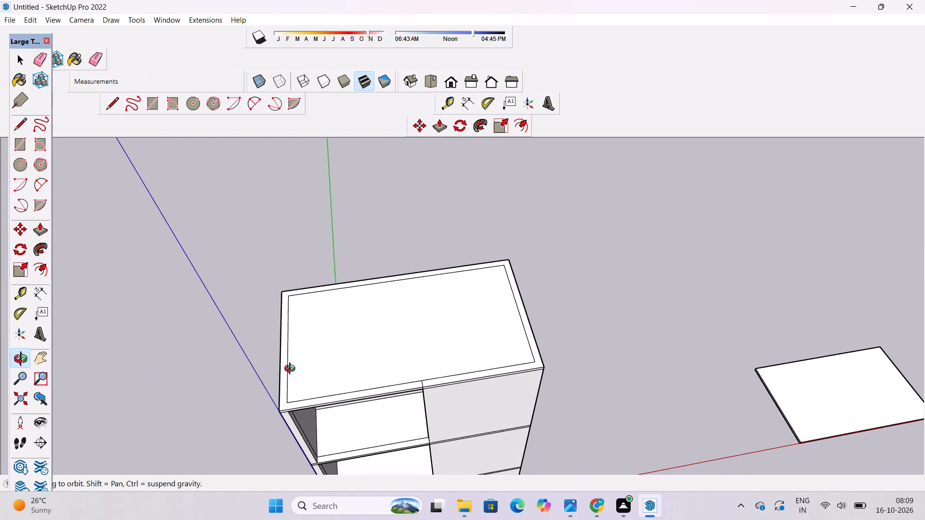
# Place a guide line 18' behind the inset rectangle's front edge, through the midpoint of the roof slab's side edge.
pyautogui.press('t')
pyautogui.scroll(-4, 443, 355)
pyautogui.scroll(10, 445, 357)
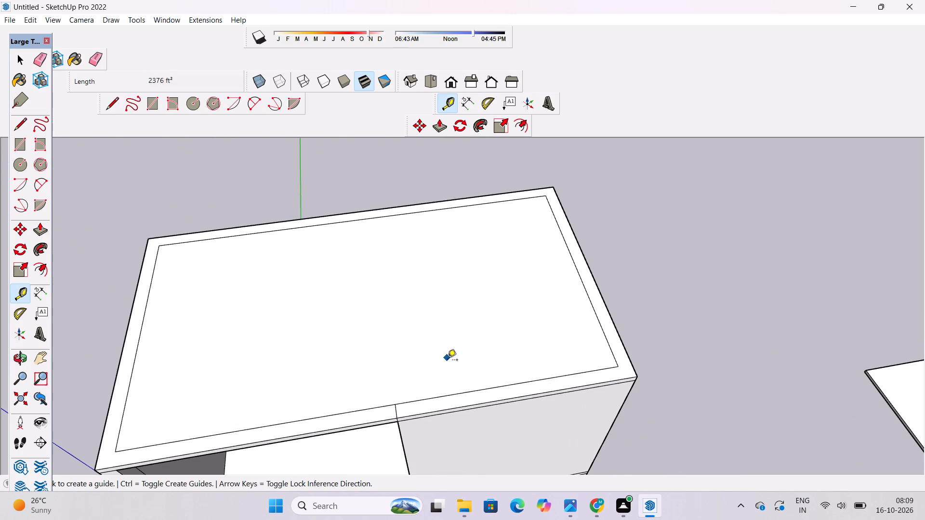
pyautogui.click(512, 382)
pyautogui.scroll(-4, 483, 324)
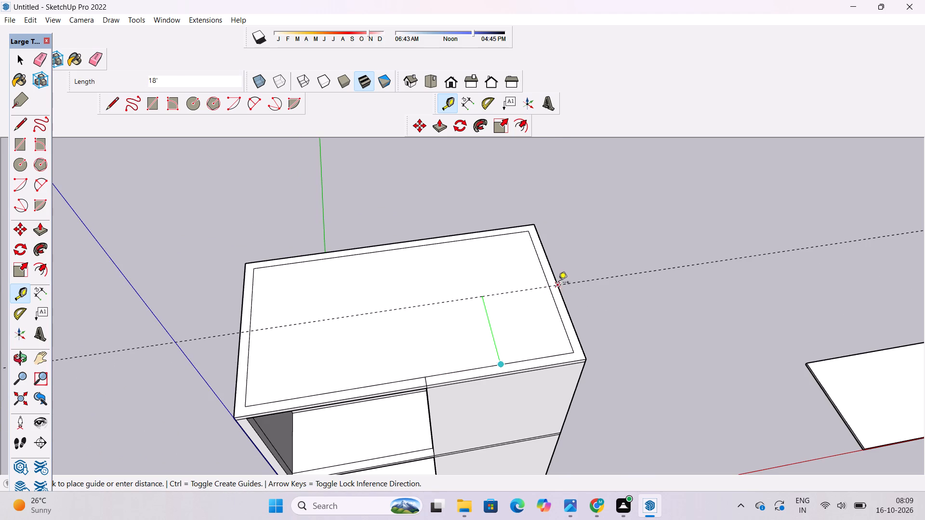
pyautogui.click(559, 283)
# Place a second parallel guide line 1.5' behind the middle guide on the roof slab.
pyautogui.scroll(3, 510, 282)
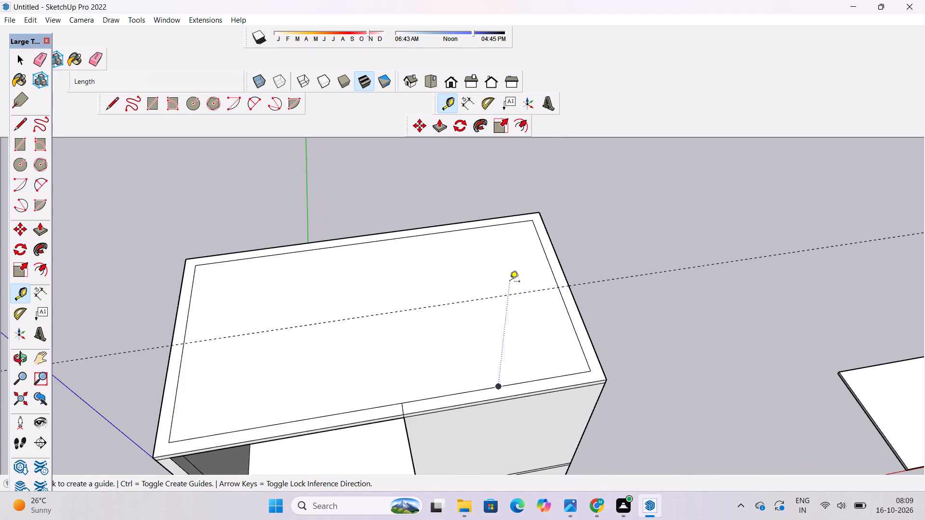
pyautogui.scroll(2, 510, 282)
pyautogui.click(448, 310)
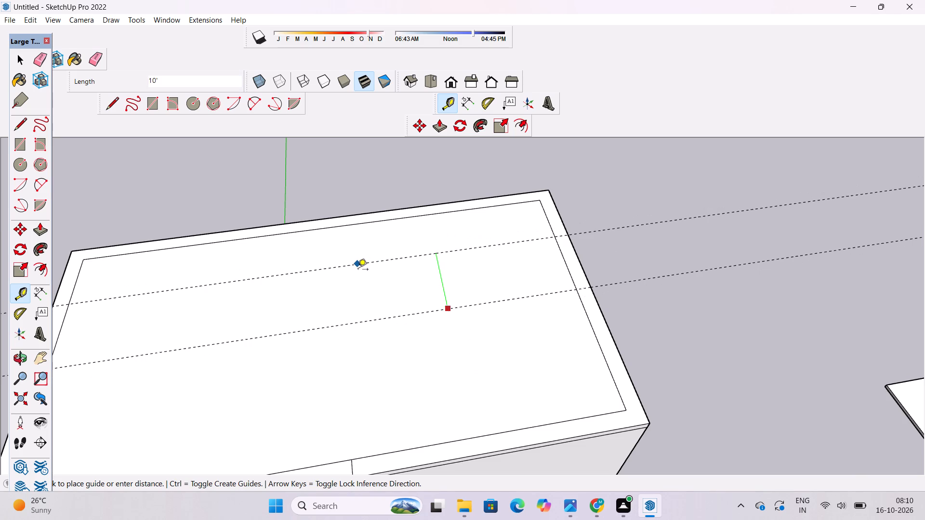
pyautogui.write("1.5'")
pyautogui.press('Return')
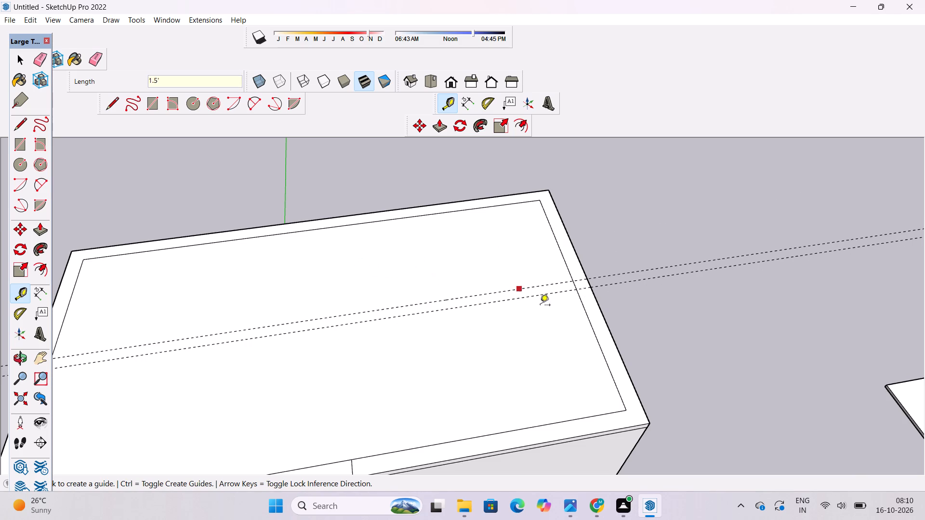
# Place a guide line 33' in from the roof slab's side edge, through the dividing line across the front border.
pyautogui.click(608, 320)
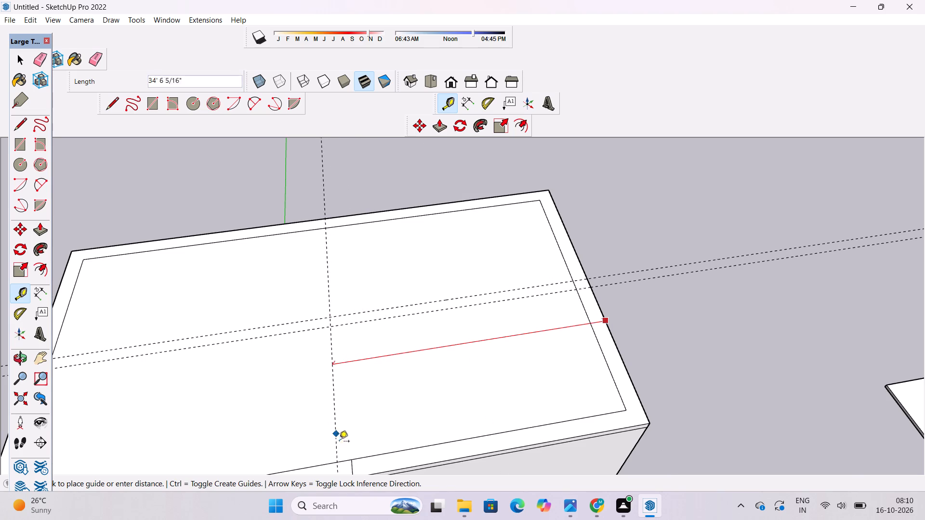
pyautogui.click(350, 457)
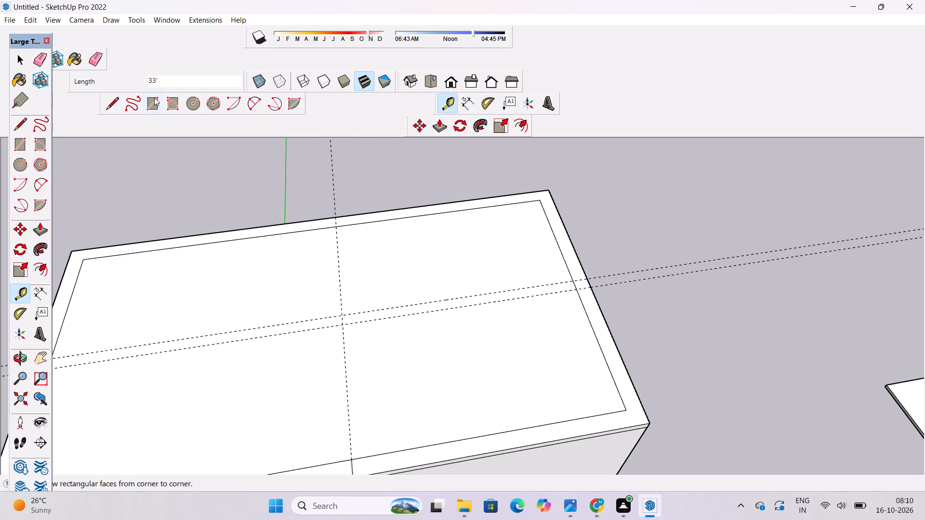
# Draw a 33' by 1'6" rectangle between the two parallel guides, from the cross guide to the slab's side edge.
pyautogui.click(156, 108)
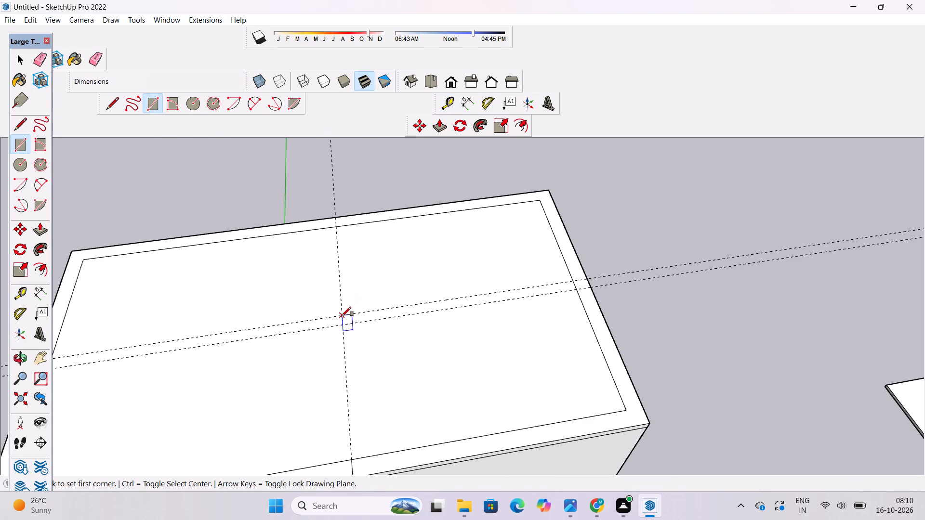
pyautogui.click(341, 316)
pyautogui.click(594, 288)
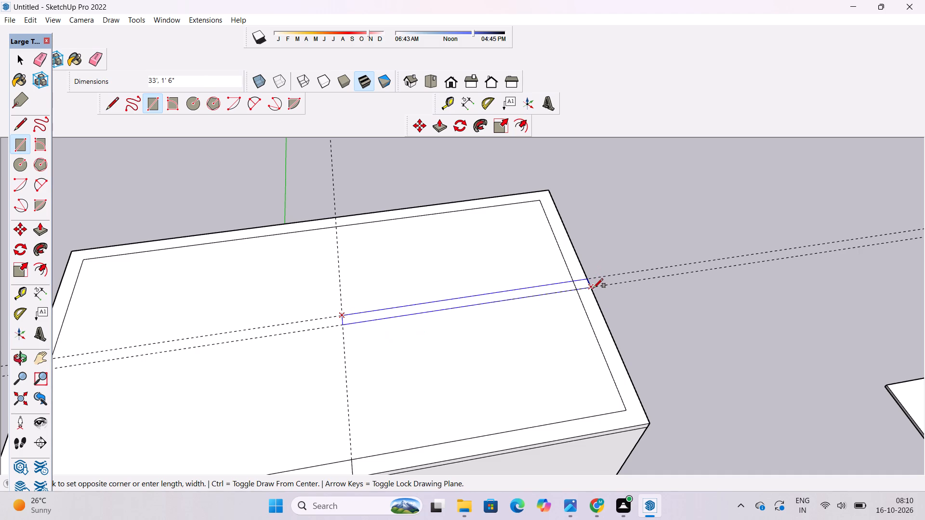
# Erase the three guide lines on the roof slab.
pyautogui.press('e')
pyautogui.moveTo(677, 220); pyautogui.dragTo(662, 309)
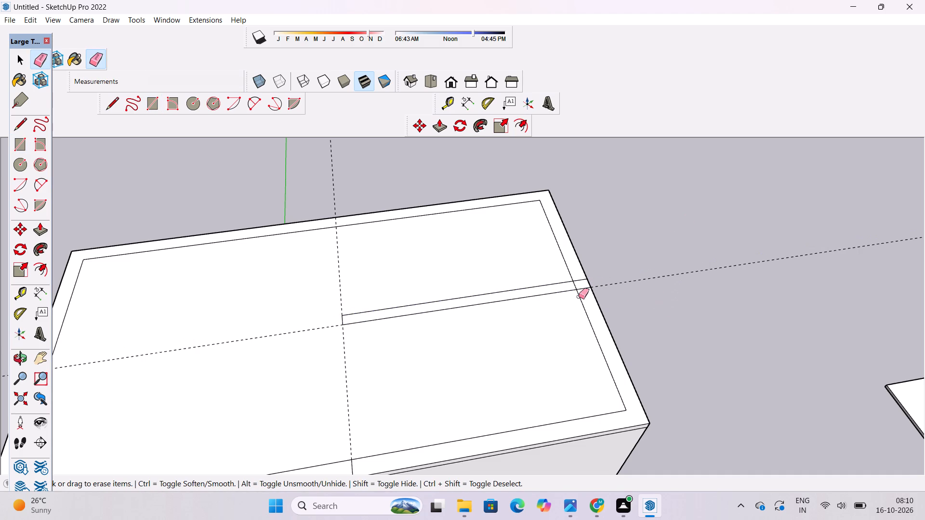
pyautogui.moveTo(693, 229); pyautogui.dragTo(693, 292)
pyautogui.moveTo(682, 264); pyautogui.dragTo(686, 276)
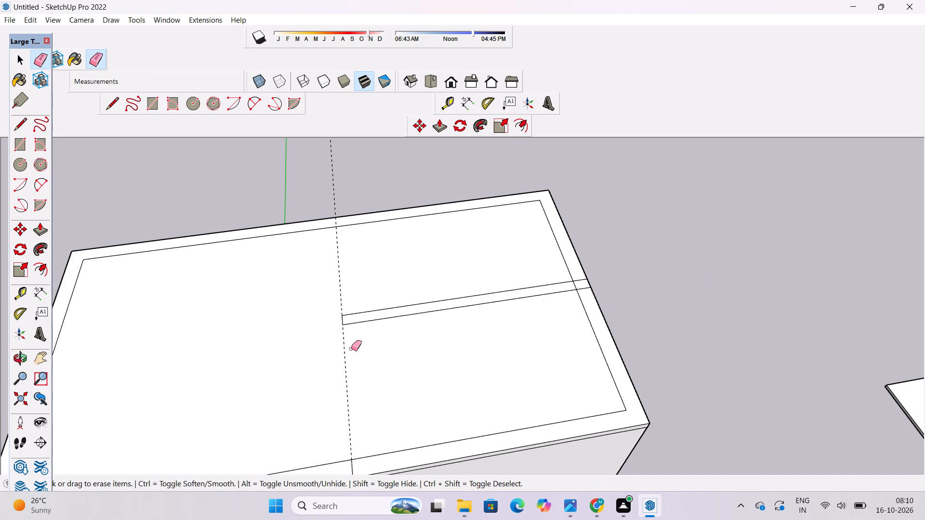
pyautogui.moveTo(350, 351); pyautogui.dragTo(343, 363)
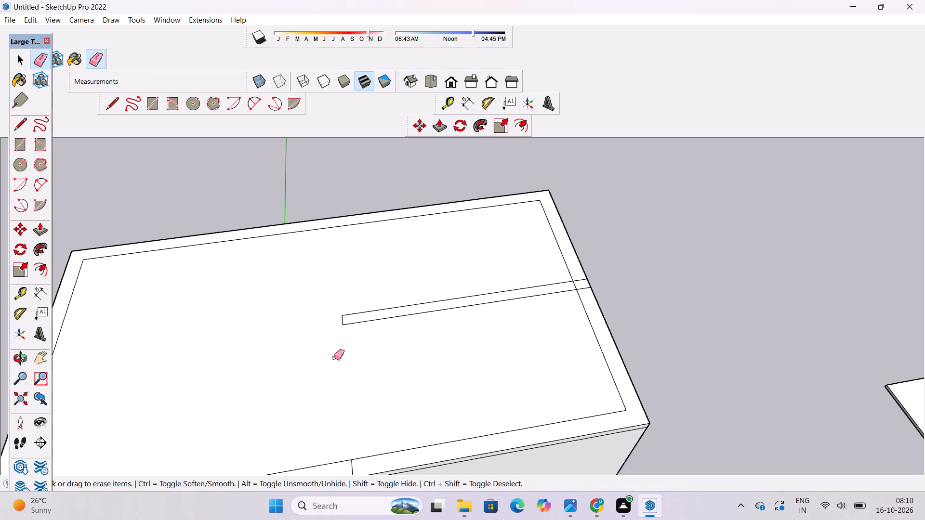
# Merge the strip with the side border by erasing the inset line inside it and its front line's segment across the border.
pyautogui.press('o')
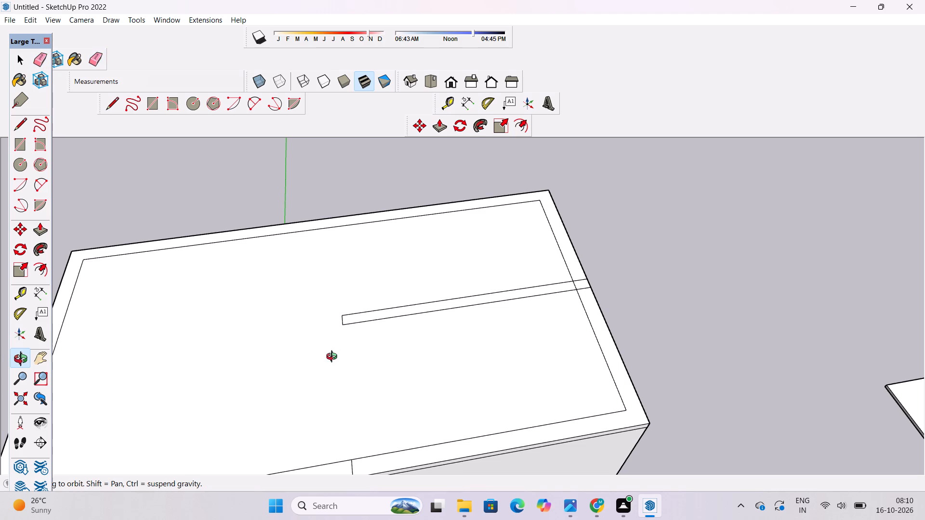
pyautogui.scroll(-5, 329, 379)
pyautogui.keyDown('shift'); pyautogui.moveTo(333, 372); pyautogui.dragTo(373, 331); pyautogui.keyUp('shift')
pyautogui.scroll(-2, 373, 331)
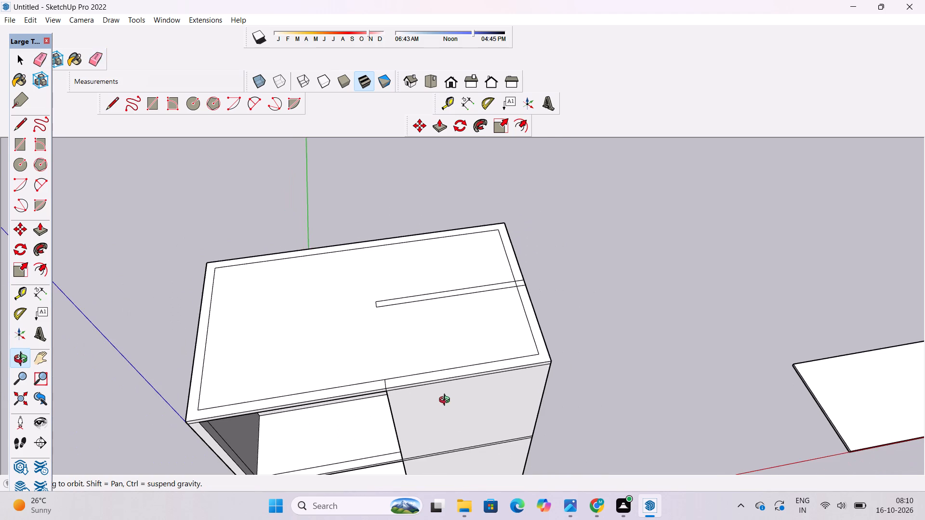
pyautogui.moveTo(447, 401); pyautogui.dragTo(445, 378)
pyautogui.scroll(6, 495, 296)
pyautogui.keyDown('shift'); pyautogui.moveTo(495, 291); pyautogui.dragTo(491, 325); pyautogui.keyUp('shift')
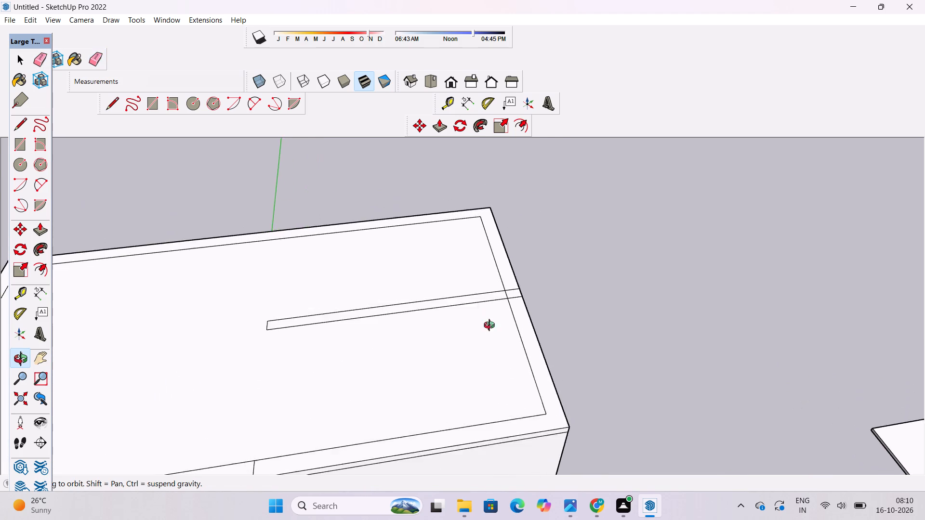
pyautogui.moveTo(491, 340); pyautogui.dragTo(255, 404)
pyautogui.moveTo(353, 371); pyautogui.dragTo(518, 360)
pyautogui.scroll(4, 562, 304)
pyautogui.keyDown('shift'); pyautogui.moveTo(516, 311); pyautogui.dragTo(516, 321); pyautogui.keyUp('shift')
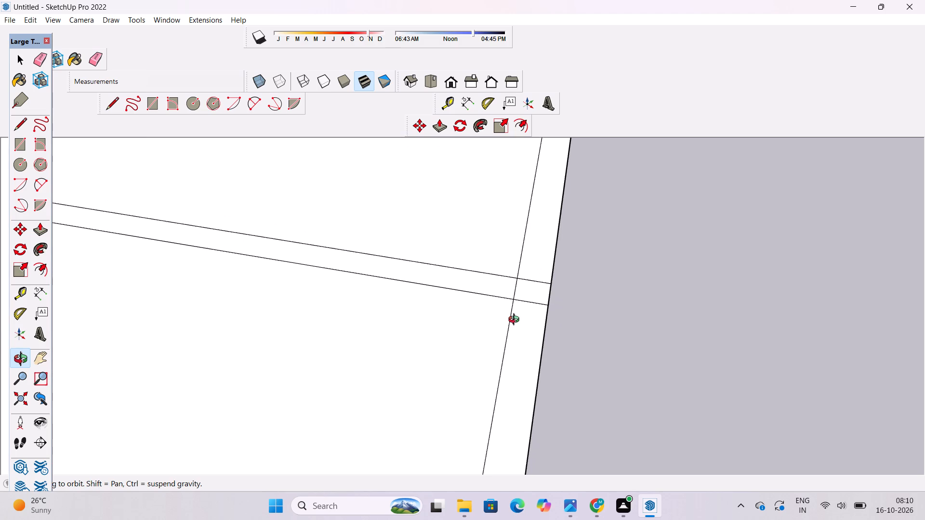
pyautogui.press('e')
pyautogui.click(516, 285)
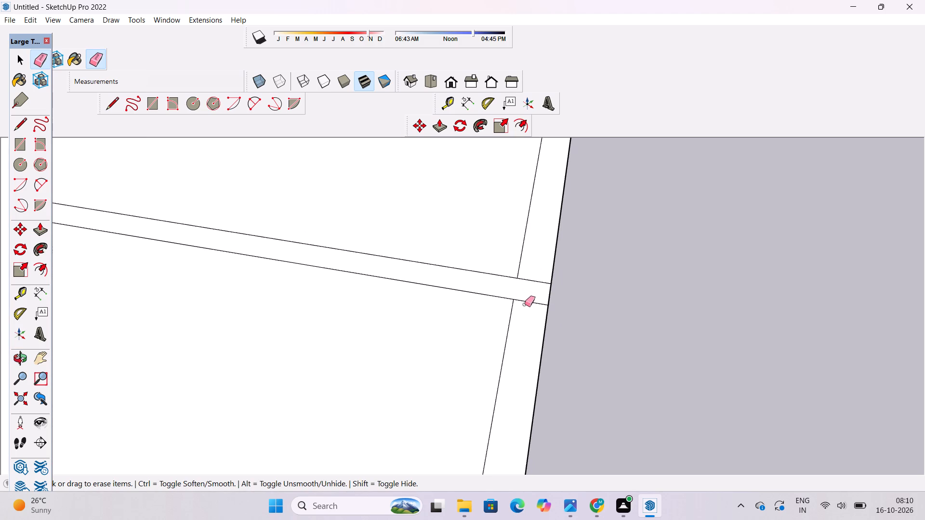
pyautogui.click(525, 303)
pyautogui.click(526, 300)
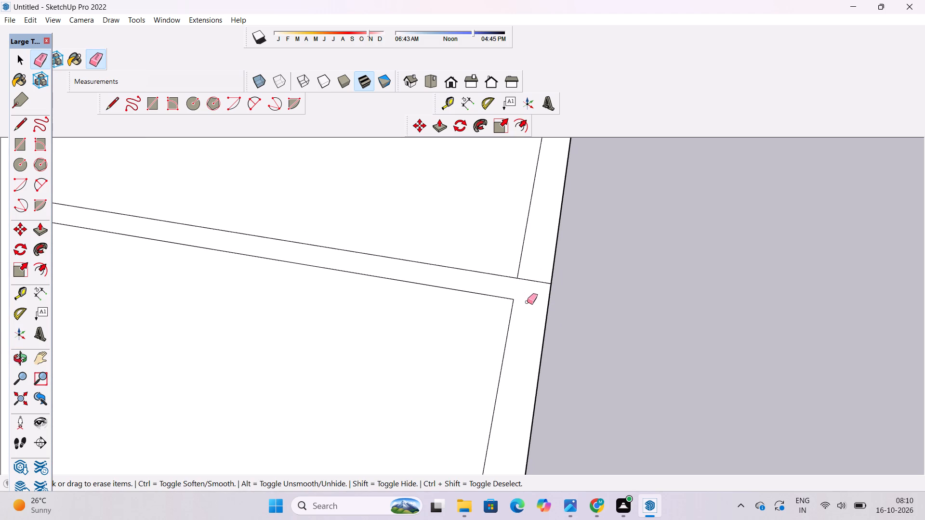
# Push/Pull the merged U-shaped border and strip above the solid front wall up 20' to form parapet-style walls.
pyautogui.press('o')
pyautogui.moveTo(556, 399); pyautogui.dragTo(527, 292)
pyautogui.scroll(-6, 526, 285)
pyautogui.moveTo(412, 402); pyautogui.dragTo(493, 380)
pyautogui.keyDown('shift'); pyautogui.click(494, 376); pyautogui.keyUp('shift')
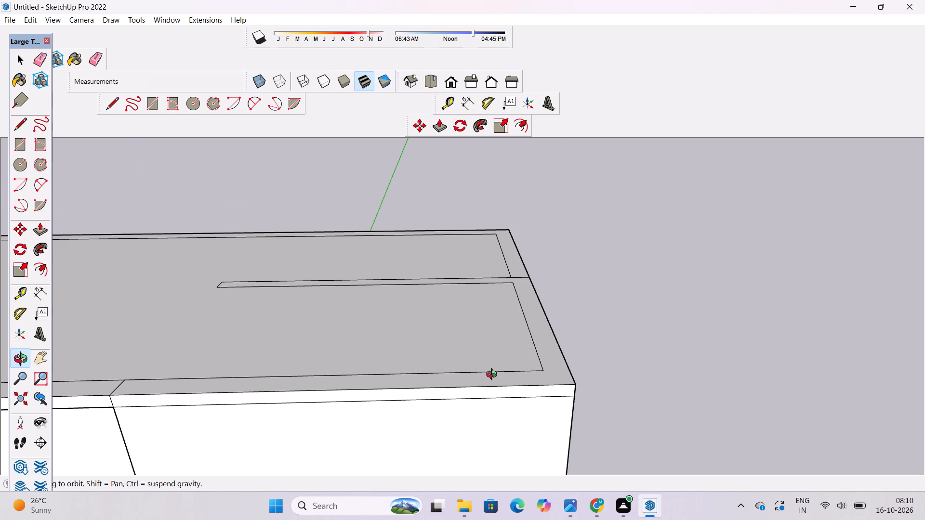
pyautogui.keyDown('shift'); pyautogui.moveTo(493, 375); pyautogui.dragTo(488, 381); pyautogui.keyUp('shift')
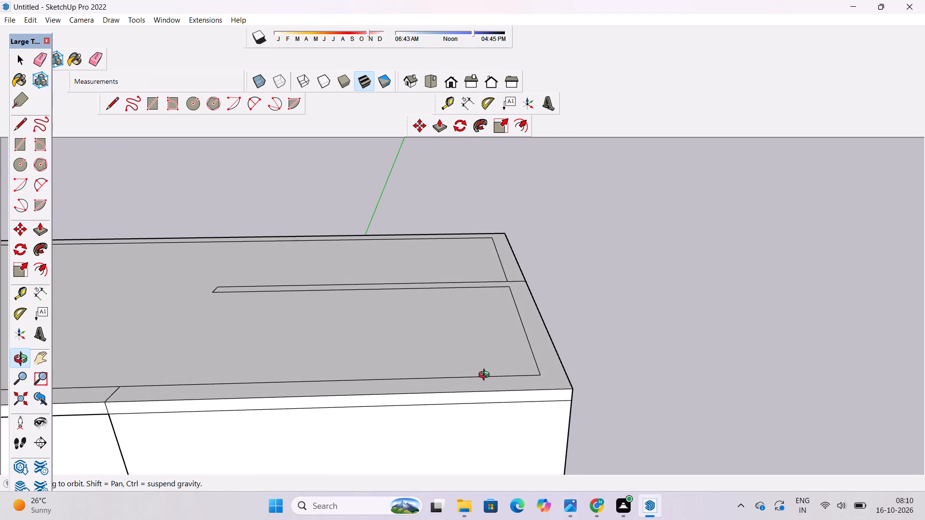
pyautogui.press('p')
pyautogui.click(490, 382)
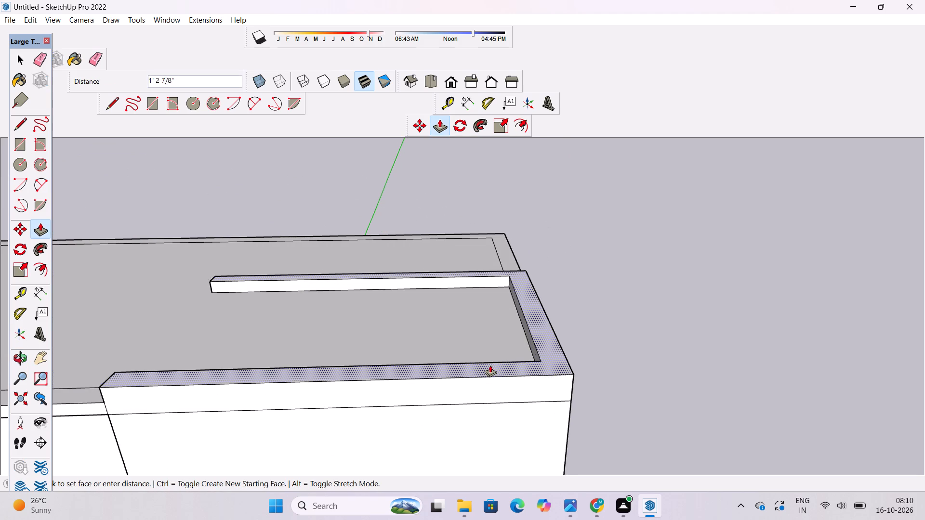
pyautogui.scroll(-9, 490, 360)
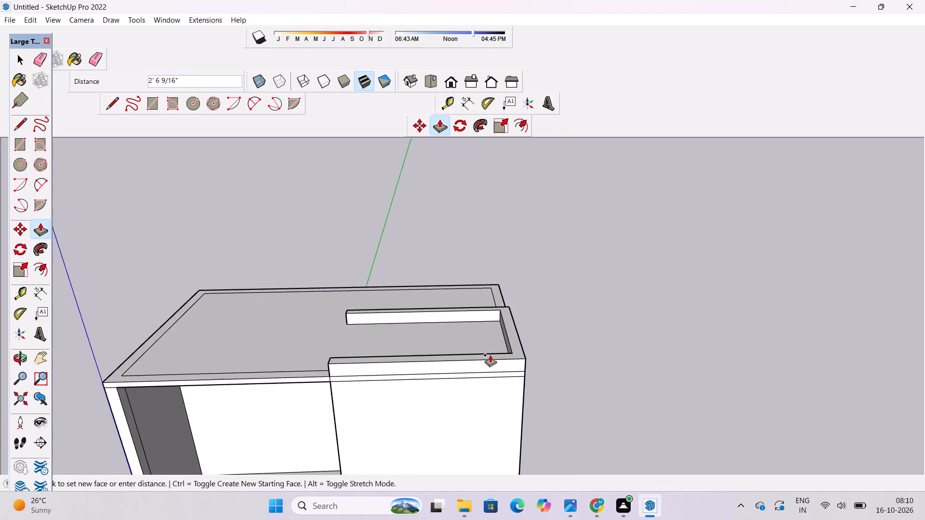
pyautogui.scroll(-17, 490, 355)
pyautogui.scroll(5, 487, 312)
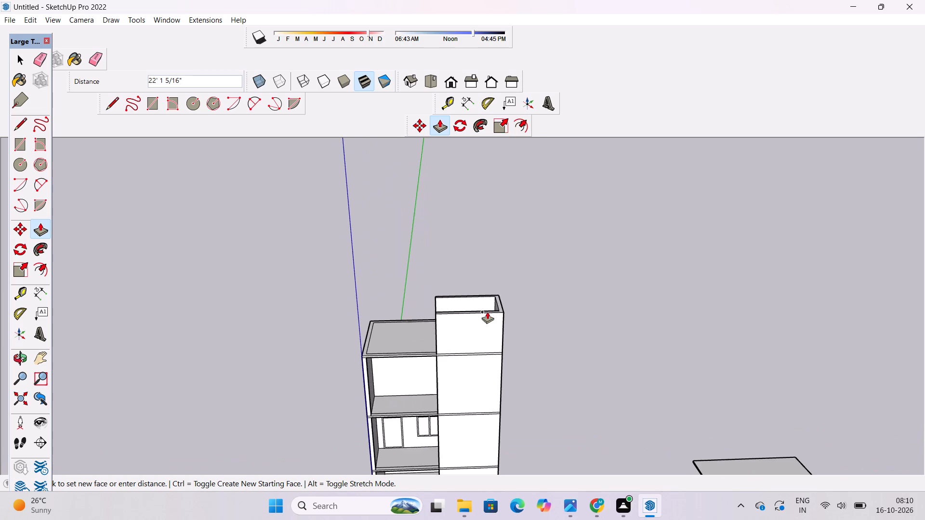
pyautogui.scroll(-6, 479, 315)
pyautogui.scroll(2, 488, 321)
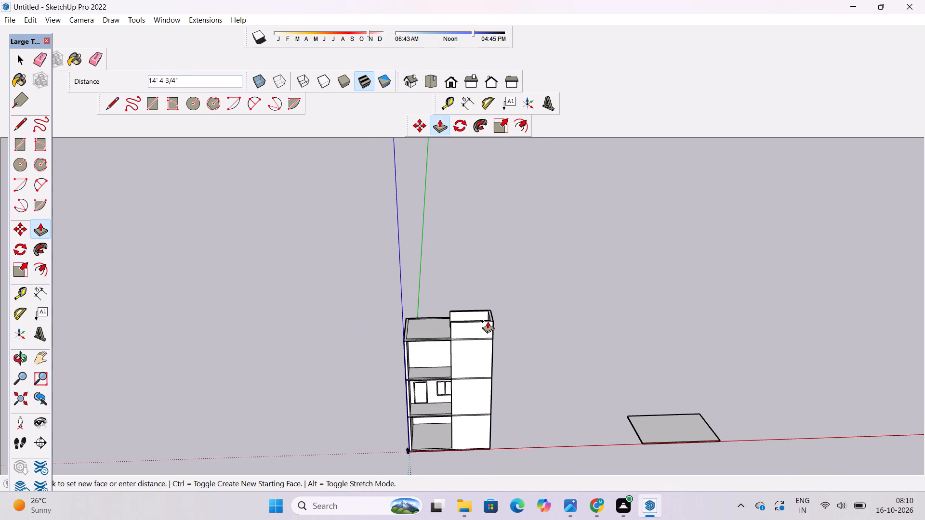
pyautogui.scroll(3, 486, 302)
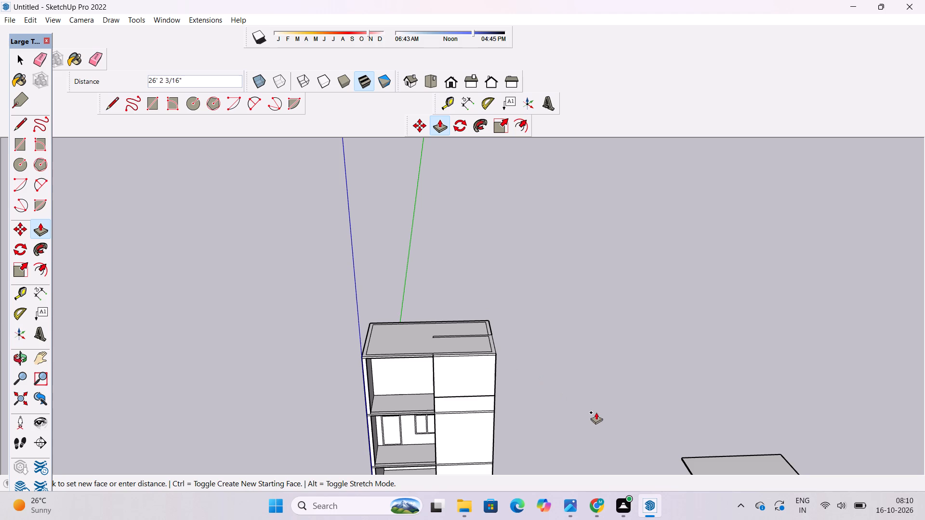
pyautogui.write('20')
pyautogui.rightClick(412, 279)
pyautogui.rightClick(412, 279)
pyautogui.rightClick(412, 279)
pyautogui.press("'")
pyautogui.press('Return')
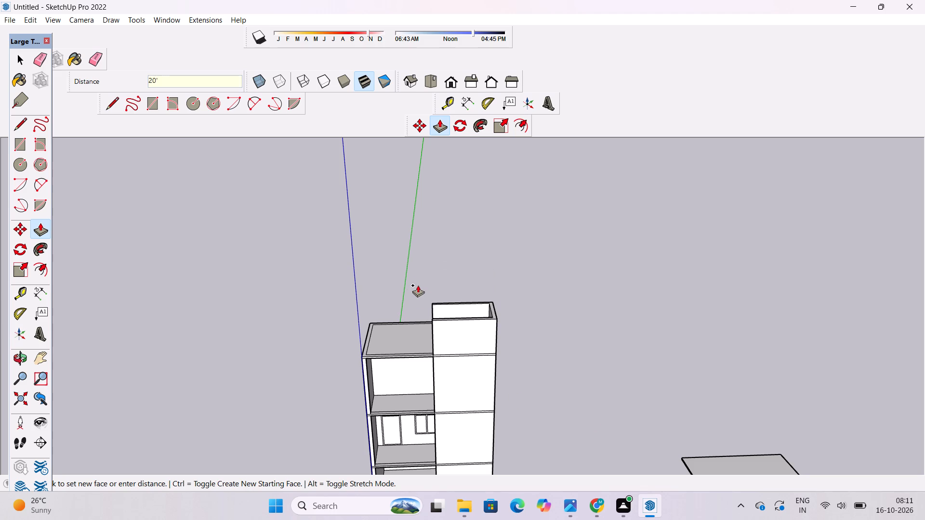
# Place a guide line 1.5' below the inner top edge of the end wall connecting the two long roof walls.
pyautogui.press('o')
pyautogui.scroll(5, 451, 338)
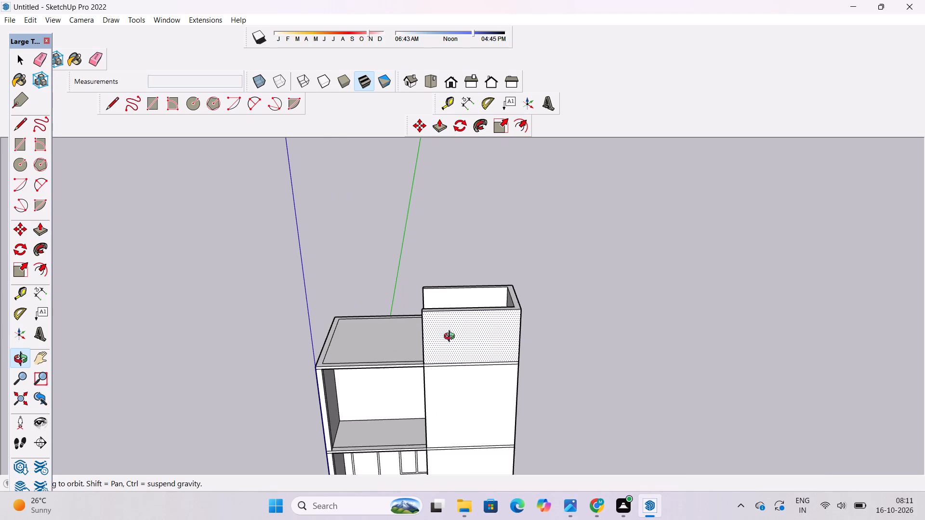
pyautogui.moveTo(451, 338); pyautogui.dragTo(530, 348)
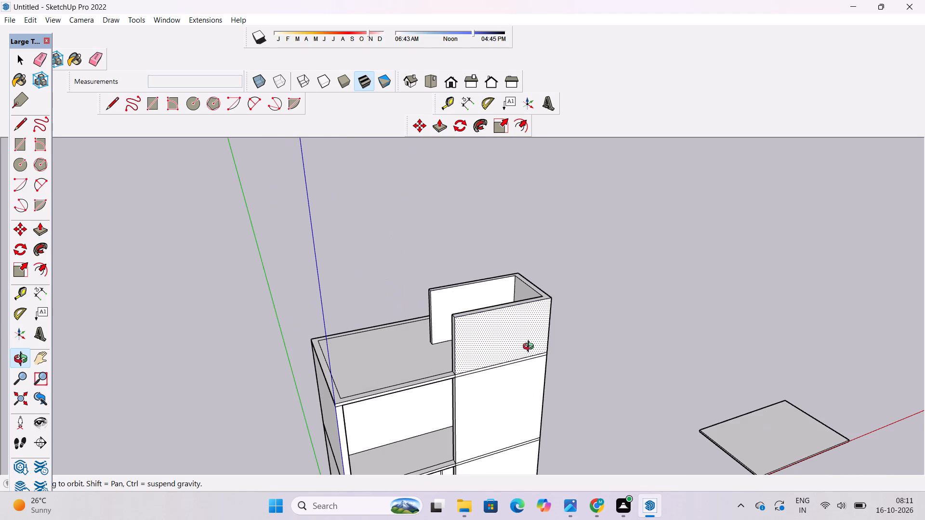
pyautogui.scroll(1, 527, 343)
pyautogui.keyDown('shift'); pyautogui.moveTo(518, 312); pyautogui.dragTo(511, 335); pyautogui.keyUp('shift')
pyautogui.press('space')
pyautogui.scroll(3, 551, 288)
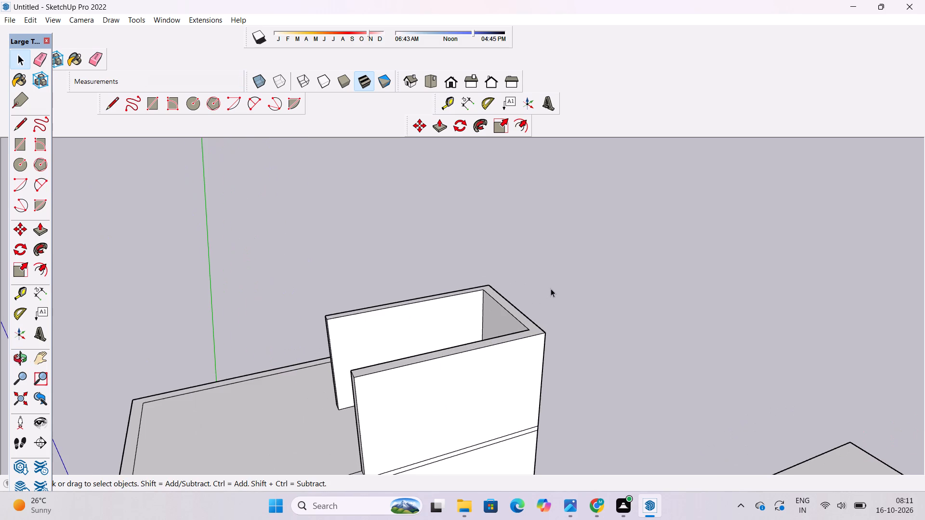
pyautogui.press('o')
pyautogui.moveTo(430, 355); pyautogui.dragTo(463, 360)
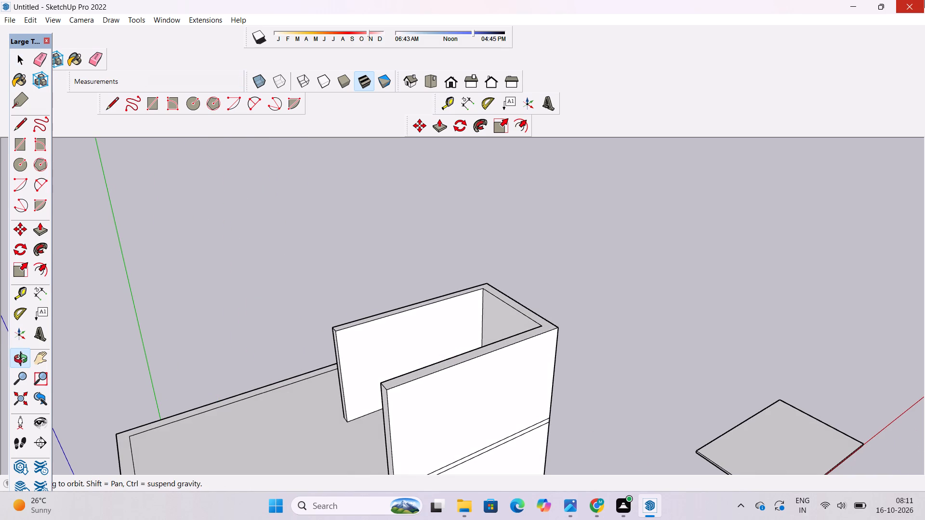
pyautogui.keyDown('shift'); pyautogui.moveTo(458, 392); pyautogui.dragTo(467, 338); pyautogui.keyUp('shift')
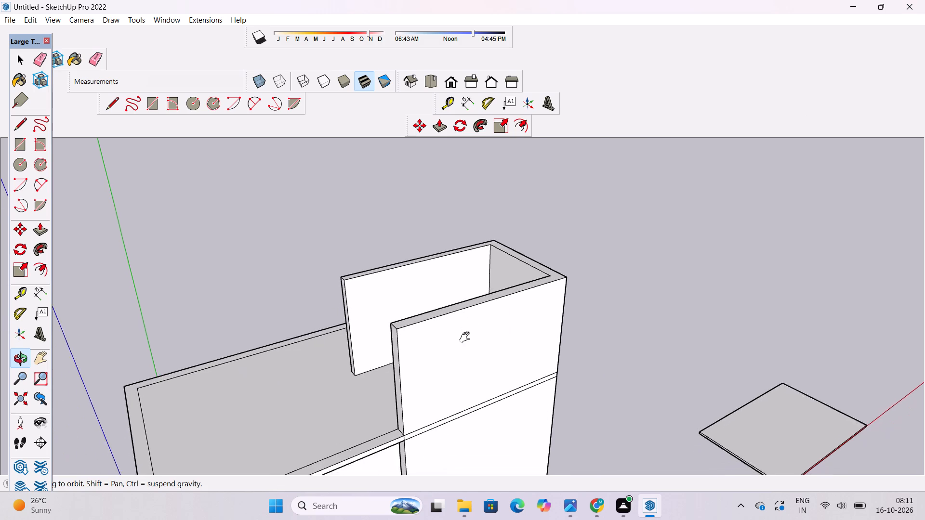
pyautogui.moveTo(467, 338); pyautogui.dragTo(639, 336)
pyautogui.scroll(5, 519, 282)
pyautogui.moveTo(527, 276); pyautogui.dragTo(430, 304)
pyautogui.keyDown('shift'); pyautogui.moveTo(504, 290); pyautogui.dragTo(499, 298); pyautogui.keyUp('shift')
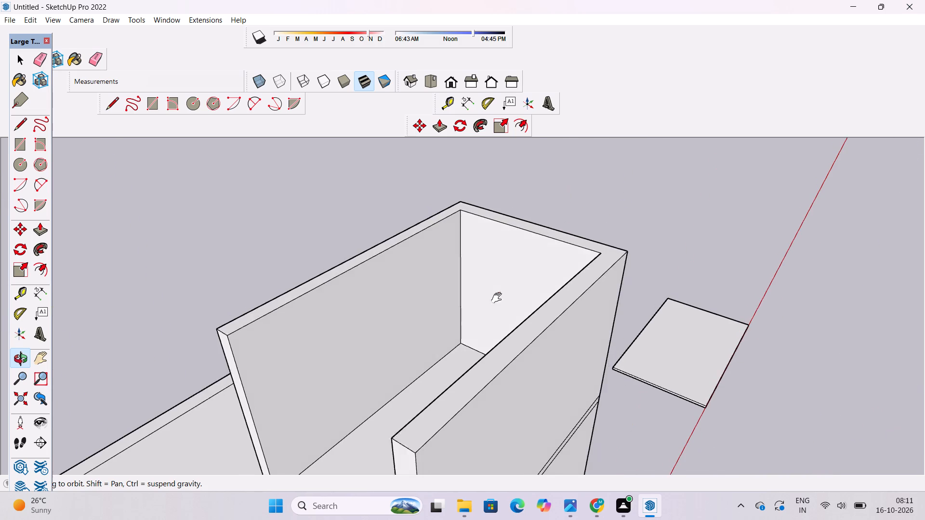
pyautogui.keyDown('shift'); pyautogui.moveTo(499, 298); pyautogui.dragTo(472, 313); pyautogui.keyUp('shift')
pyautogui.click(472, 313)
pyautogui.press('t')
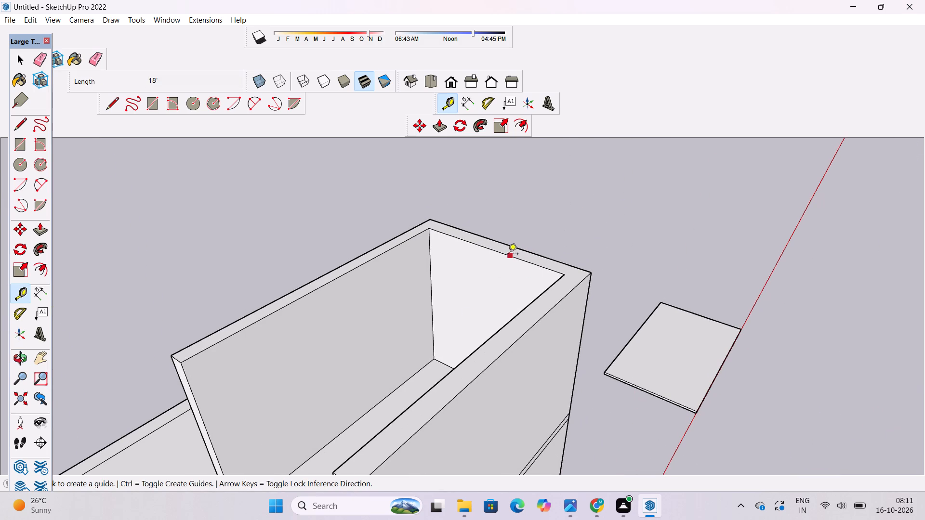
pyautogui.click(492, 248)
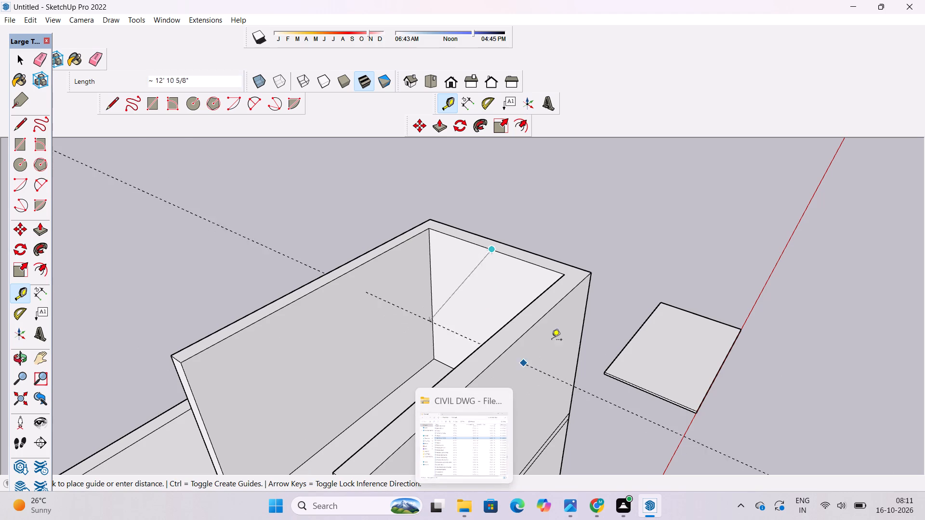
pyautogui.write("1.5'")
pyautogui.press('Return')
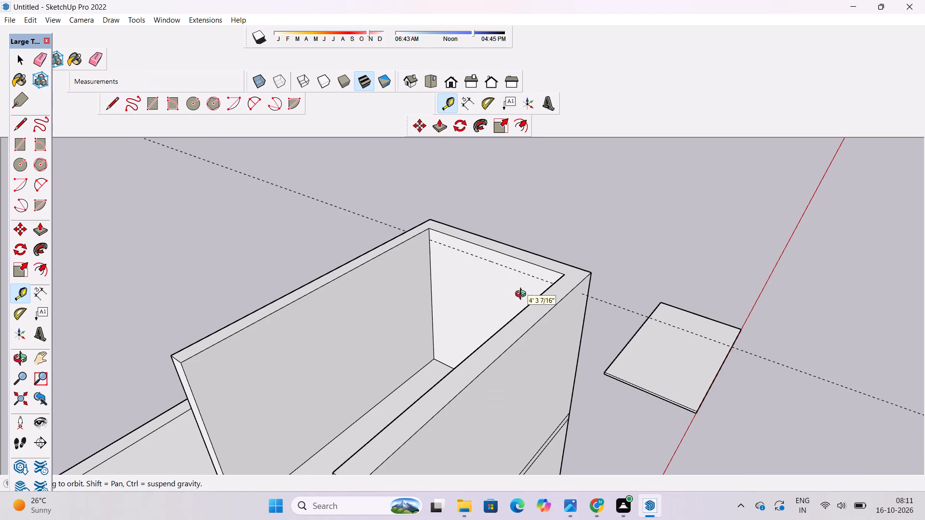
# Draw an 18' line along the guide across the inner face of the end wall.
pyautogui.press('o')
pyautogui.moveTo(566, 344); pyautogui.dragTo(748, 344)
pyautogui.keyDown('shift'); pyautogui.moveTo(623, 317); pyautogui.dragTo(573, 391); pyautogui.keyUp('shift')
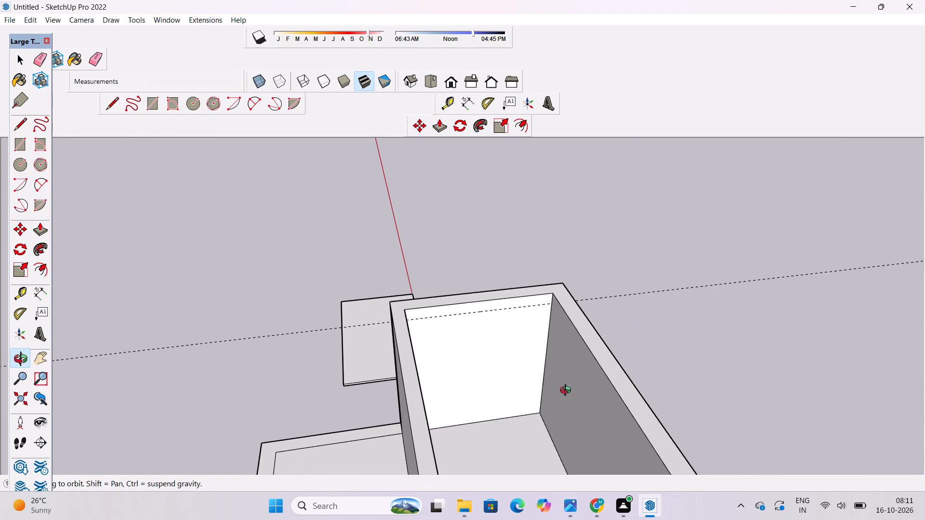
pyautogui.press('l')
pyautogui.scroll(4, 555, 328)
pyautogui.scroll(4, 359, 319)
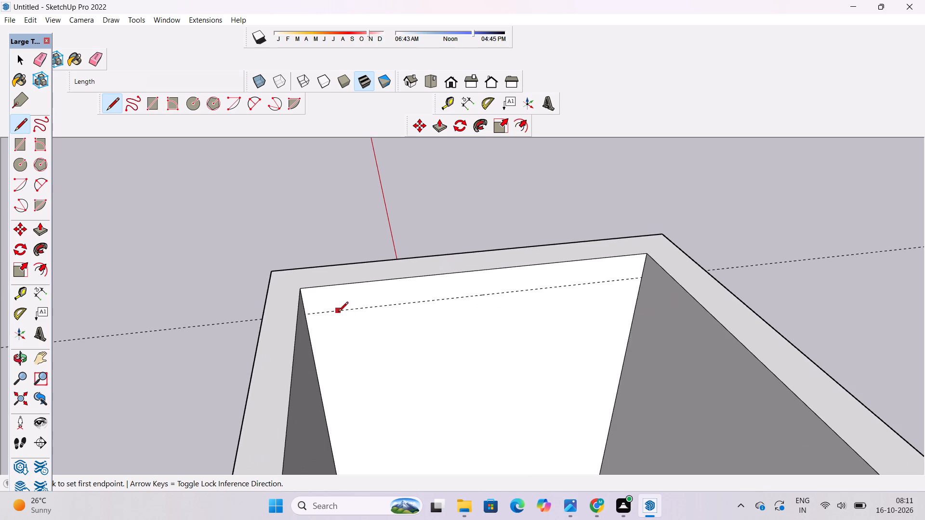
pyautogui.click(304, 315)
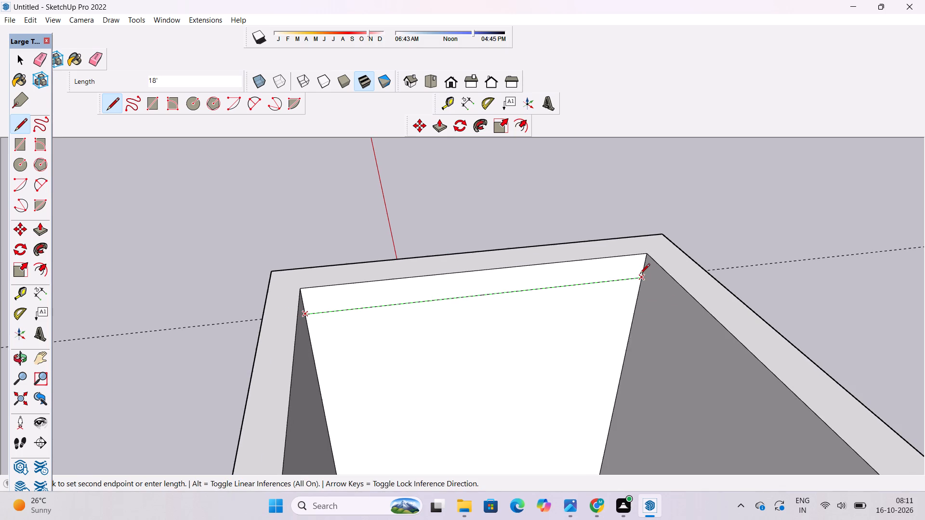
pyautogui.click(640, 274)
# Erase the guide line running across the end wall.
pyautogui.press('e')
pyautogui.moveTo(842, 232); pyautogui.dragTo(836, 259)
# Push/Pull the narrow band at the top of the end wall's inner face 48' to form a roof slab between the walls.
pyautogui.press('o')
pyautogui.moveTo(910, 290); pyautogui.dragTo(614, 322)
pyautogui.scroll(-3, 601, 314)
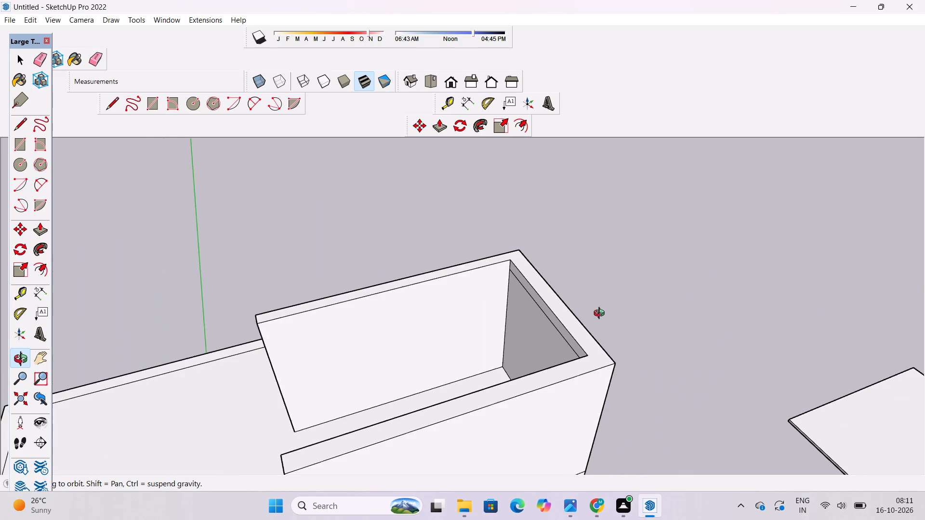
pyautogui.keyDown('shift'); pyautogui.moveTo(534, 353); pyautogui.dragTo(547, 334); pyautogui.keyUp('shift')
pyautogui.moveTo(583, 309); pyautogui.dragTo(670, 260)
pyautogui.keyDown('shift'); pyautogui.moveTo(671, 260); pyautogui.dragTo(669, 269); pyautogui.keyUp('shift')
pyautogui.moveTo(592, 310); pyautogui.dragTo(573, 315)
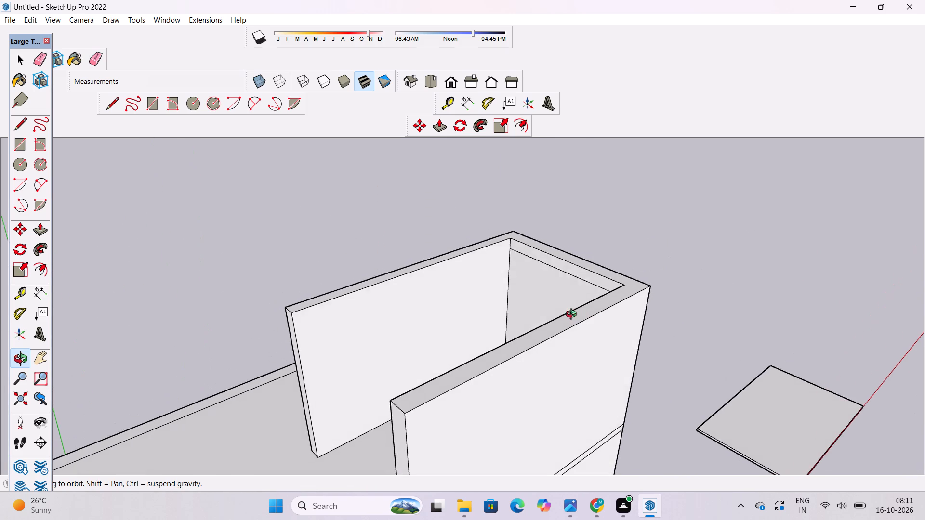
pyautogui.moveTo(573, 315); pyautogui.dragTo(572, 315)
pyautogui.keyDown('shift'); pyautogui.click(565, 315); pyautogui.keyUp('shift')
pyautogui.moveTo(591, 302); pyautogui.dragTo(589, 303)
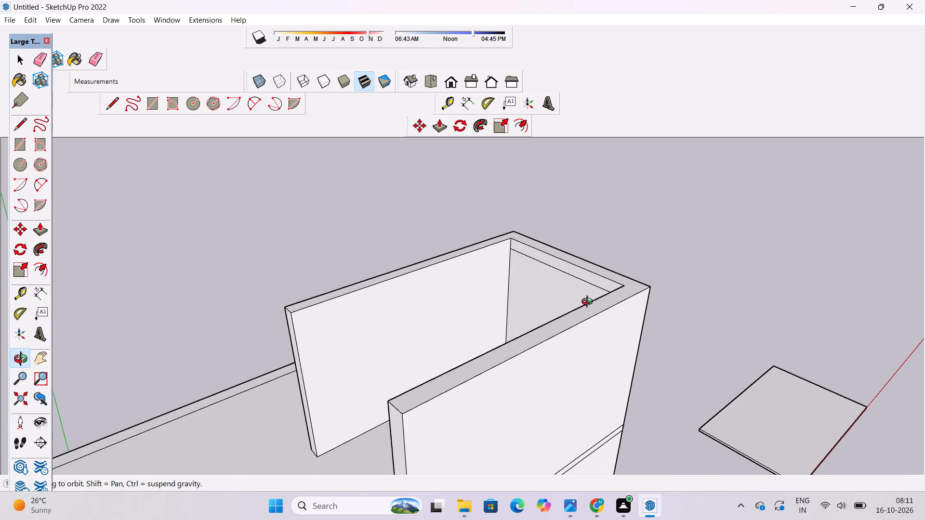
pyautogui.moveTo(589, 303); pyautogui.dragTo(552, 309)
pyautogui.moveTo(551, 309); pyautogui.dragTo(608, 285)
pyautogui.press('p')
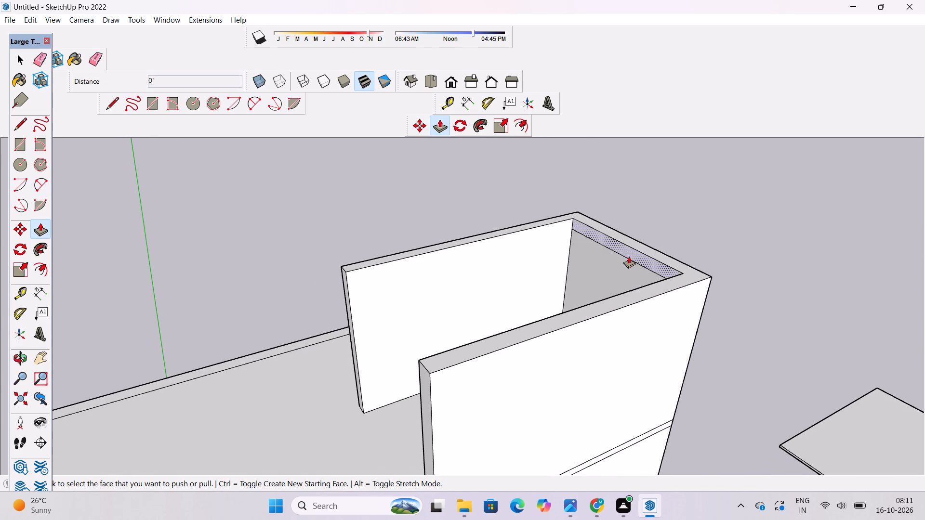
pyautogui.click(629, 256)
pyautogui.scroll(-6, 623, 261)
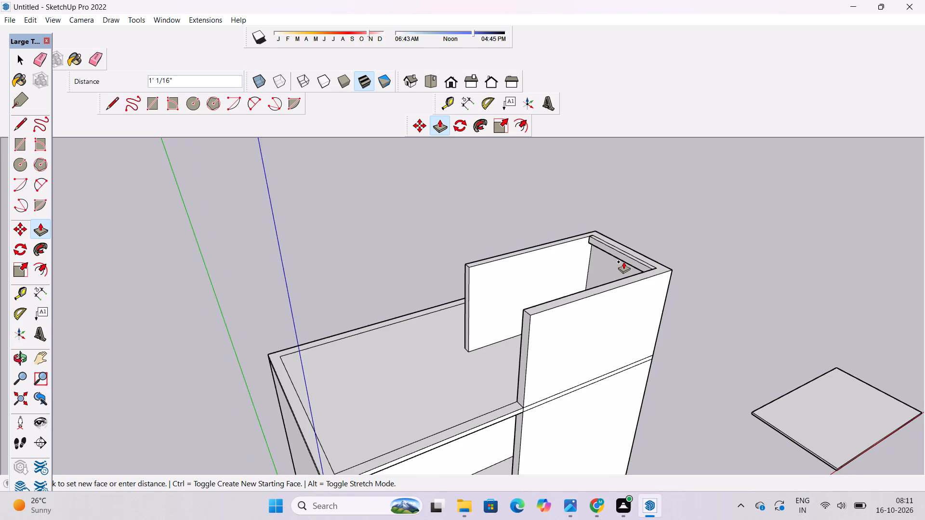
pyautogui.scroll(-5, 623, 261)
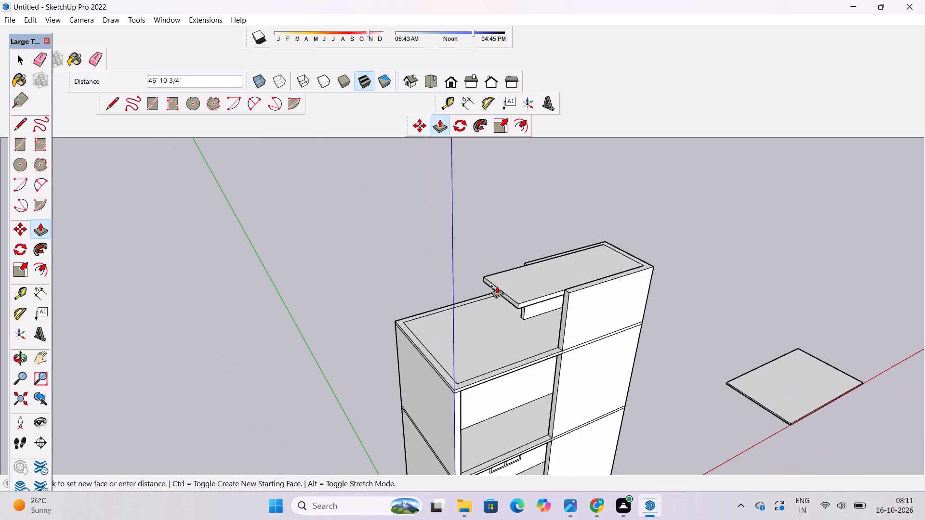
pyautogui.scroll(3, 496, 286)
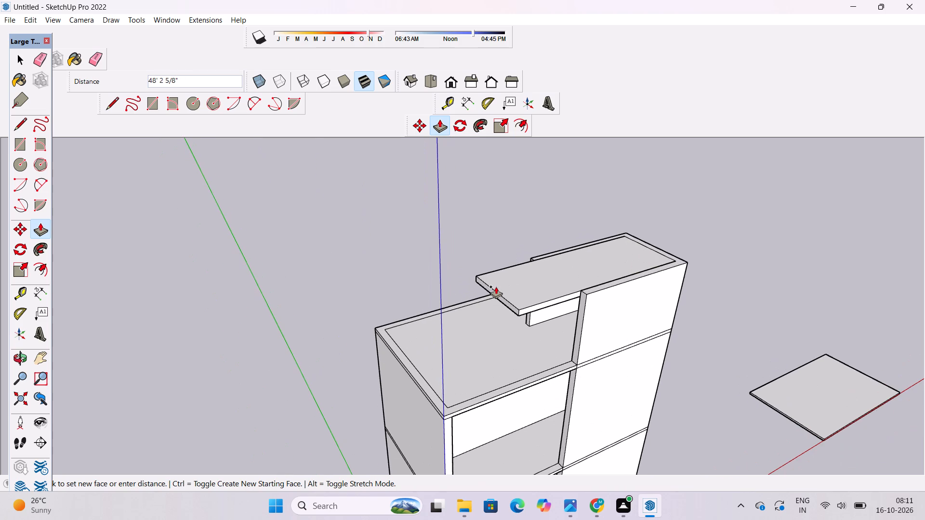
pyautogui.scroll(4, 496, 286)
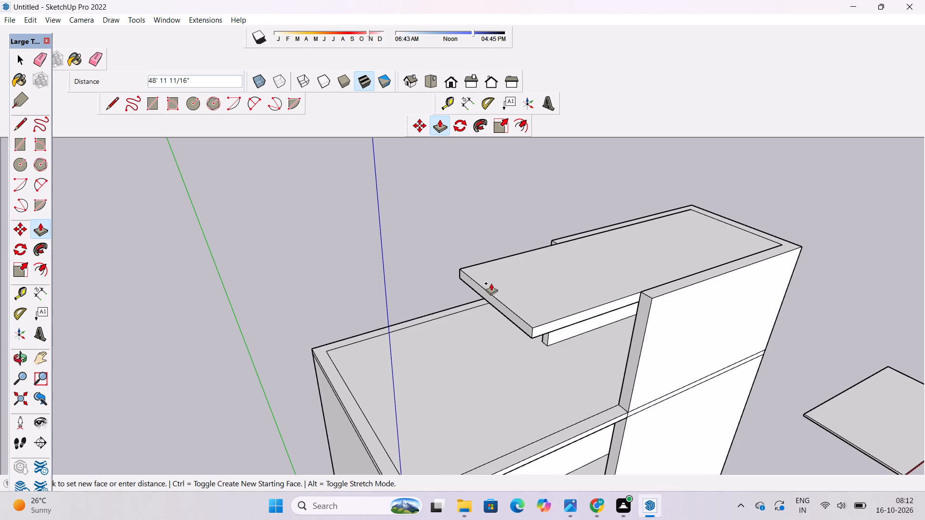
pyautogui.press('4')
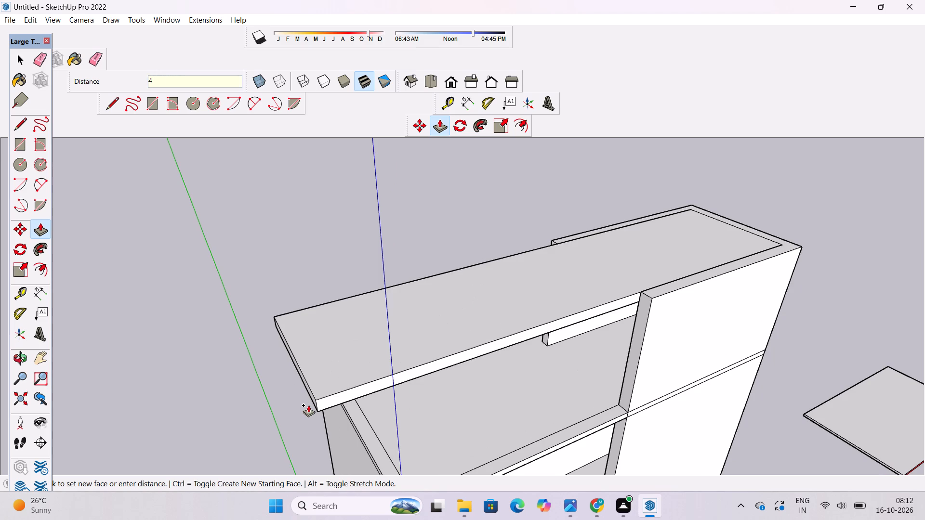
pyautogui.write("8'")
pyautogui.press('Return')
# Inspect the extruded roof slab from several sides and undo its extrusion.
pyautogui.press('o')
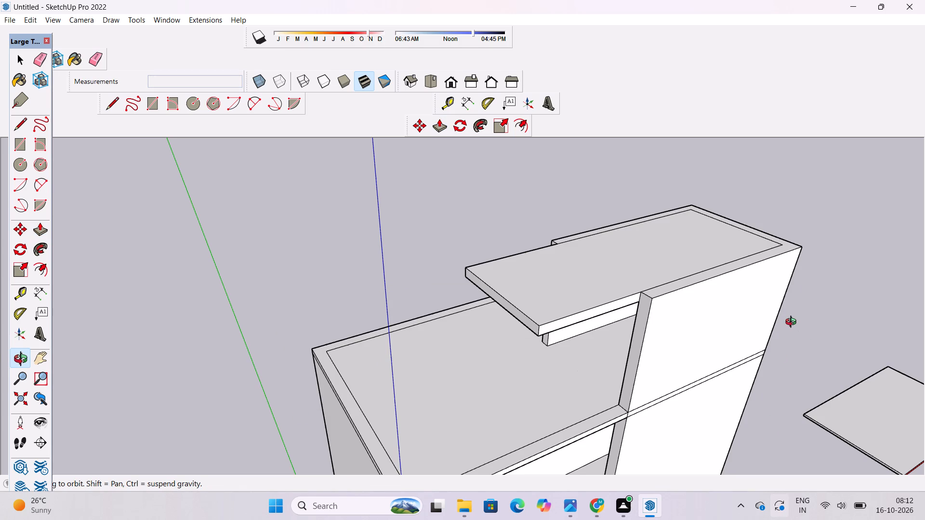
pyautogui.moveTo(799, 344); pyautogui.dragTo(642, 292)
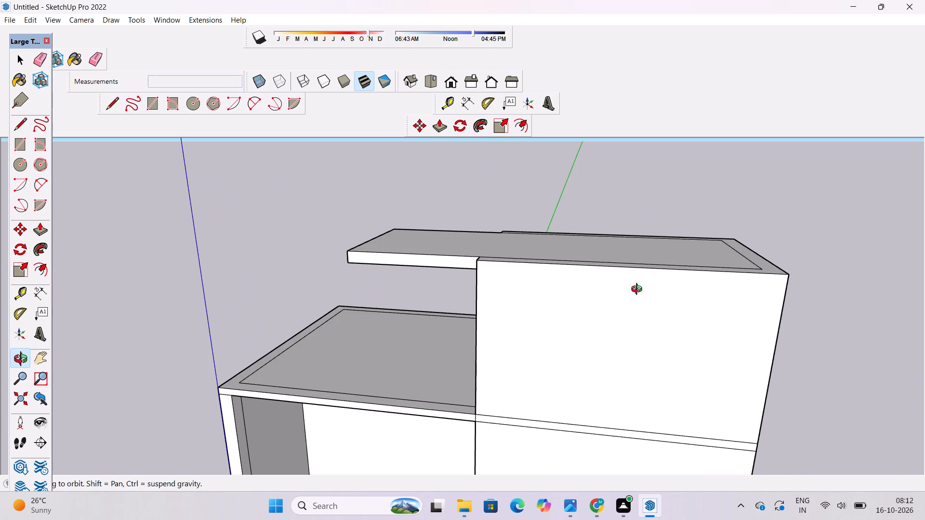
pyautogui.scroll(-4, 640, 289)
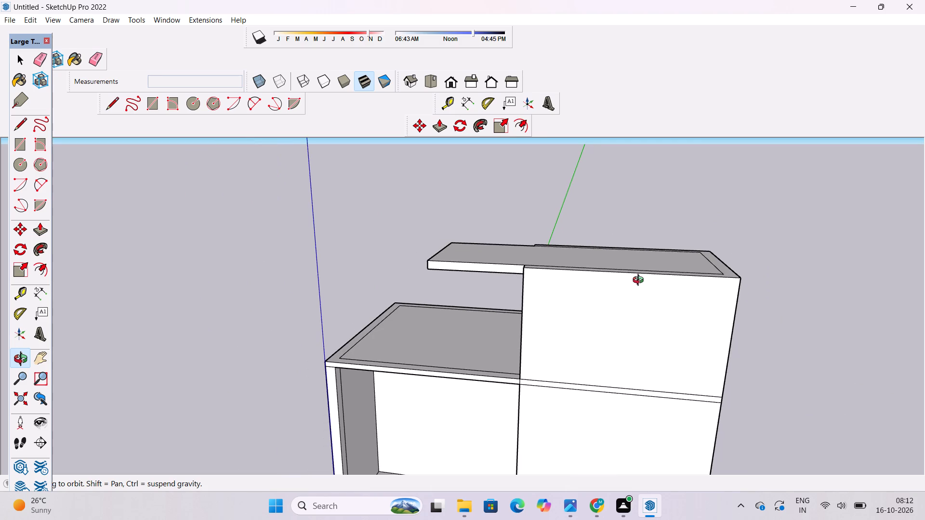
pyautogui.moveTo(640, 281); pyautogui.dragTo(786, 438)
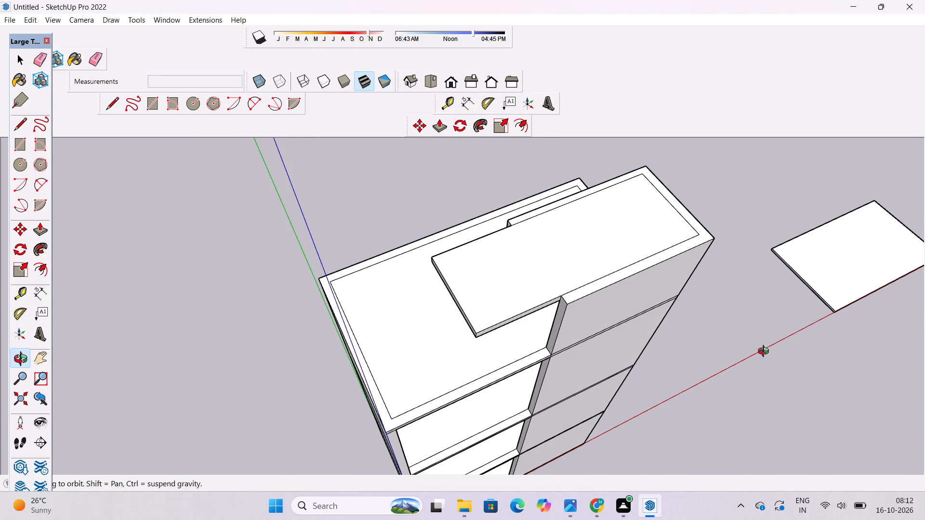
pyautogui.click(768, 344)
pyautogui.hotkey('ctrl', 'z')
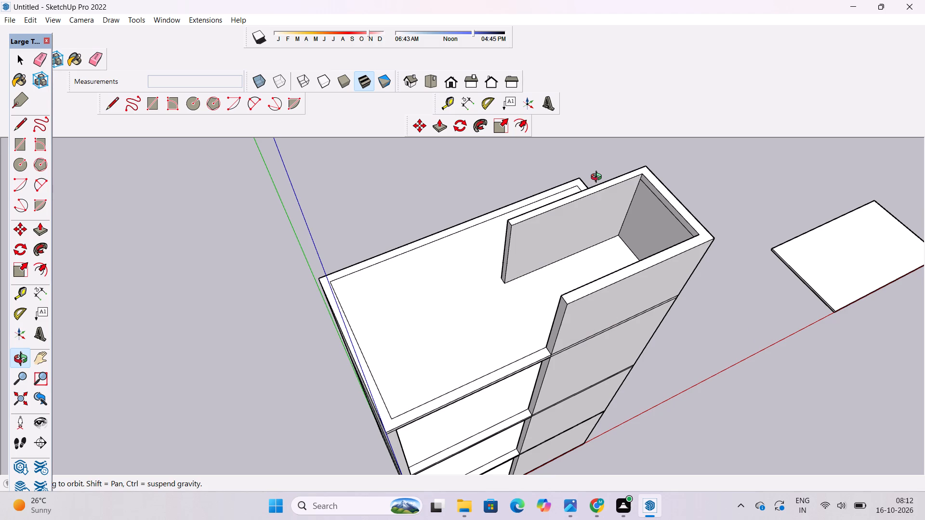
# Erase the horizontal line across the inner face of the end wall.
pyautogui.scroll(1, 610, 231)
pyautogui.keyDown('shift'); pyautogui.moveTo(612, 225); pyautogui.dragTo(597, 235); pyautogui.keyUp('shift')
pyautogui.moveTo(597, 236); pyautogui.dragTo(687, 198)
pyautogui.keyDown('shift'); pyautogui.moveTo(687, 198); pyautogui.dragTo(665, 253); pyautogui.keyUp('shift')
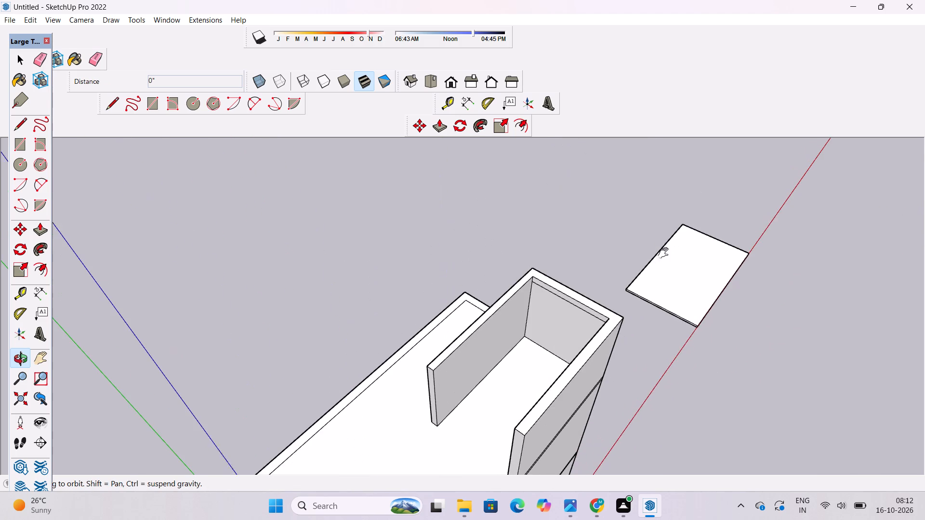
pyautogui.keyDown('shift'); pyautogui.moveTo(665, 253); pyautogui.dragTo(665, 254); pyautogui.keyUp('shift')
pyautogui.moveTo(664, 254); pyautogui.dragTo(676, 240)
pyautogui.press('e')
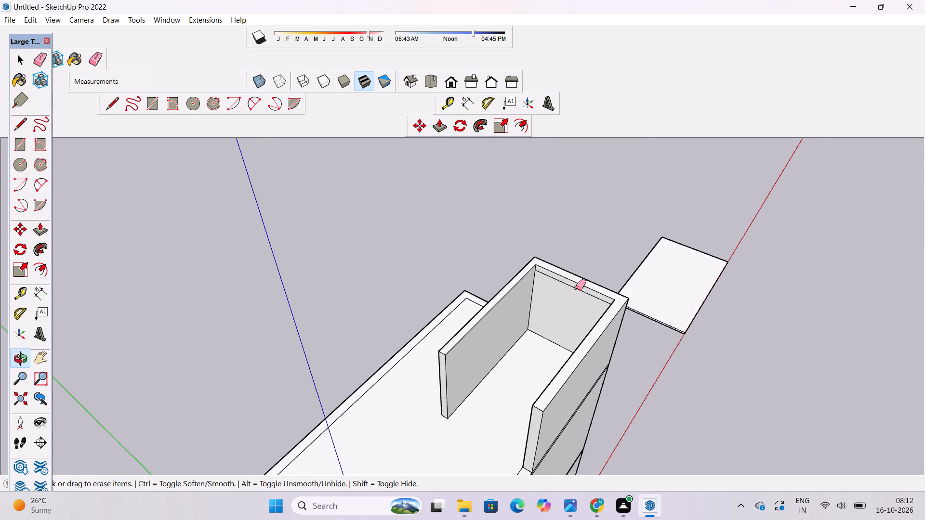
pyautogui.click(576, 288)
# Copy the three outer top edges of the U-shaped roof-level walls along the red axis into the empty space beside the building.
pyautogui.press('space')
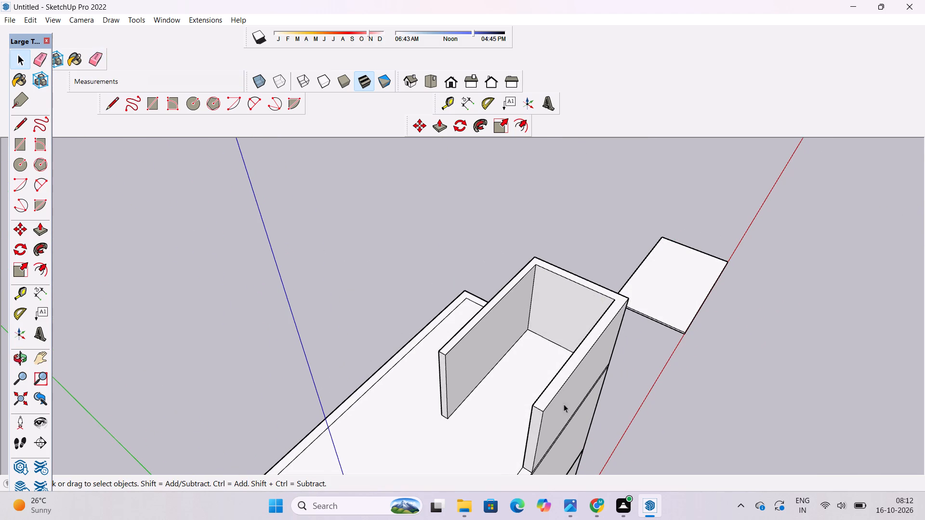
pyautogui.scroll(4, 564, 410)
pyautogui.keyDown('ctrl'); pyautogui.click(555, 373); pyautogui.keyUp('ctrl')
pyautogui.keyDown('ctrl'); pyautogui.click(555, 373); pyautogui.keyUp('ctrl')
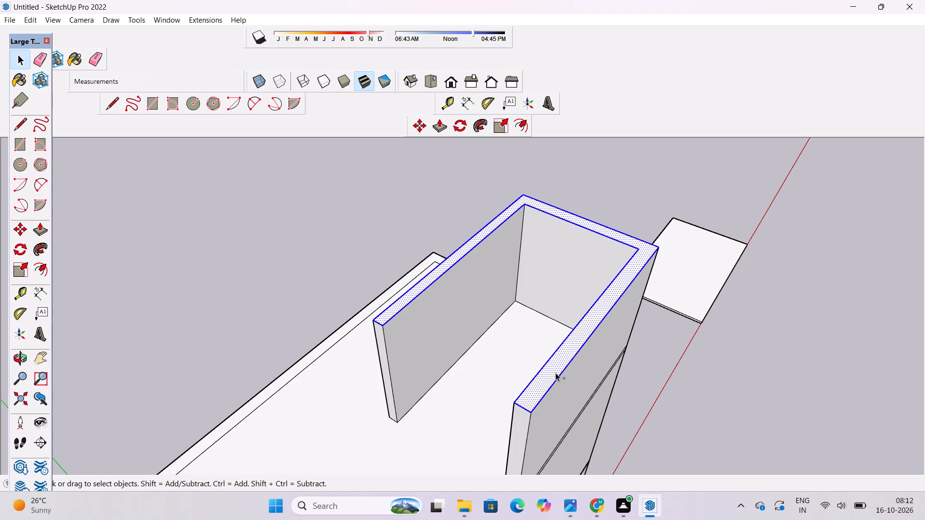
pyautogui.click(660, 390)
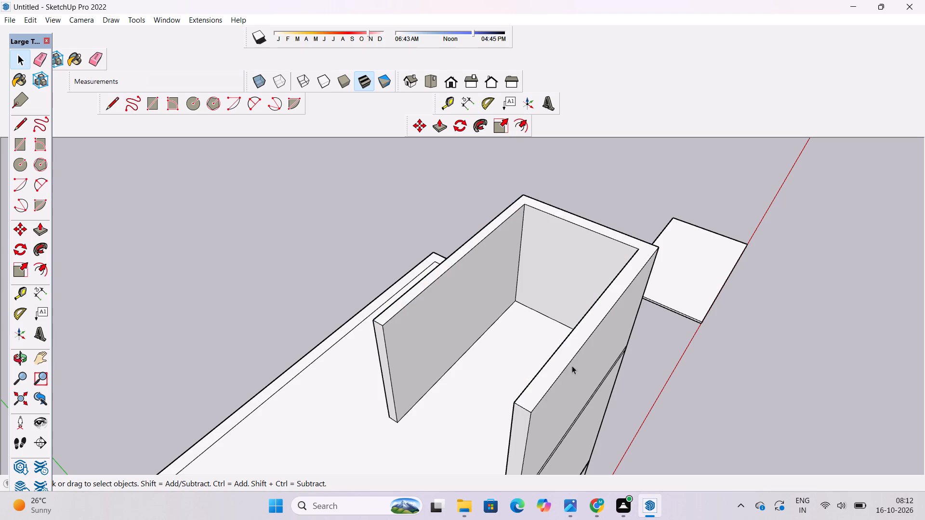
pyautogui.scroll(3, 555, 377)
pyautogui.keyDown('ctrl'); pyautogui.click(552, 385); pyautogui.keyUp('ctrl')
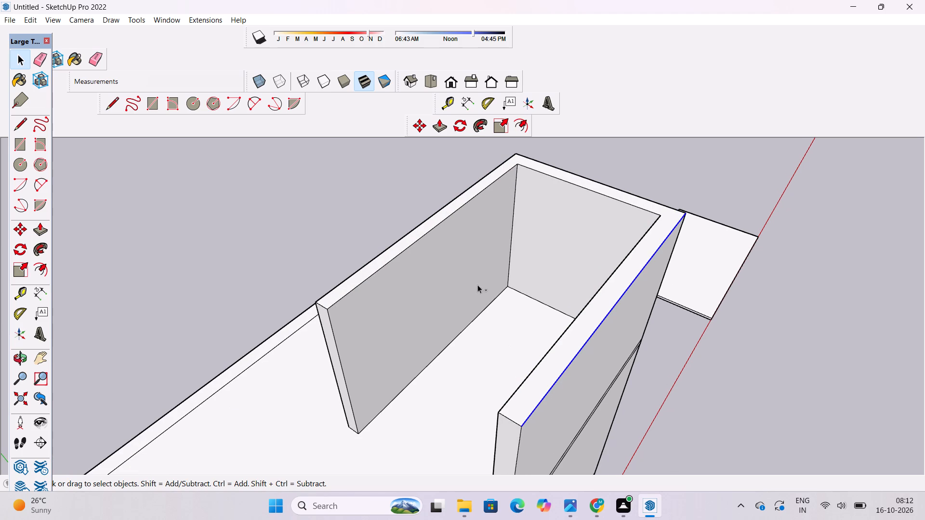
pyautogui.keyDown('ctrl'); pyautogui.click(396, 243); pyautogui.keyUp('ctrl')
pyautogui.keyDown('ctrl'); pyautogui.scroll(-4, 351, 259); pyautogui.keyUp('ctrl')
pyautogui.keyDown('ctrl'); pyautogui.scroll(4, 520, 230); pyautogui.keyUp('ctrl')
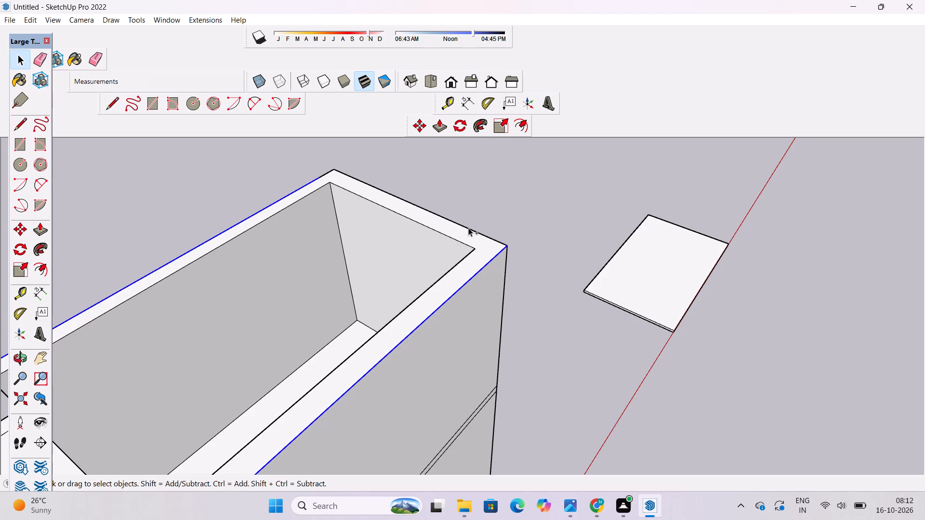
pyautogui.keyDown('ctrl'); pyautogui.click(468, 229); pyautogui.keyUp('ctrl')
pyautogui.keyDown('ctrl'); pyautogui.scroll(-9, 483, 210); pyautogui.keyUp('ctrl')
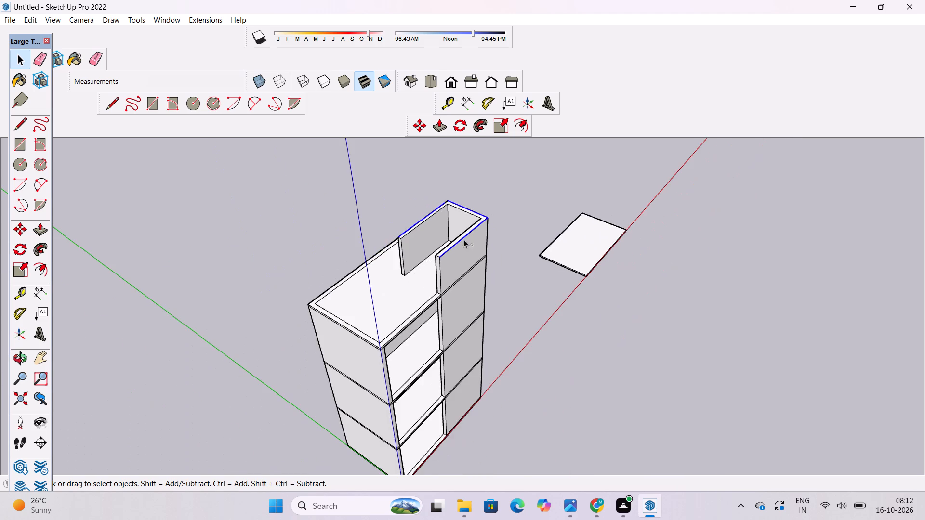
pyautogui.keyDown('ctrl'); pyautogui.scroll(14, 448, 254); pyautogui.keyUp('ctrl')
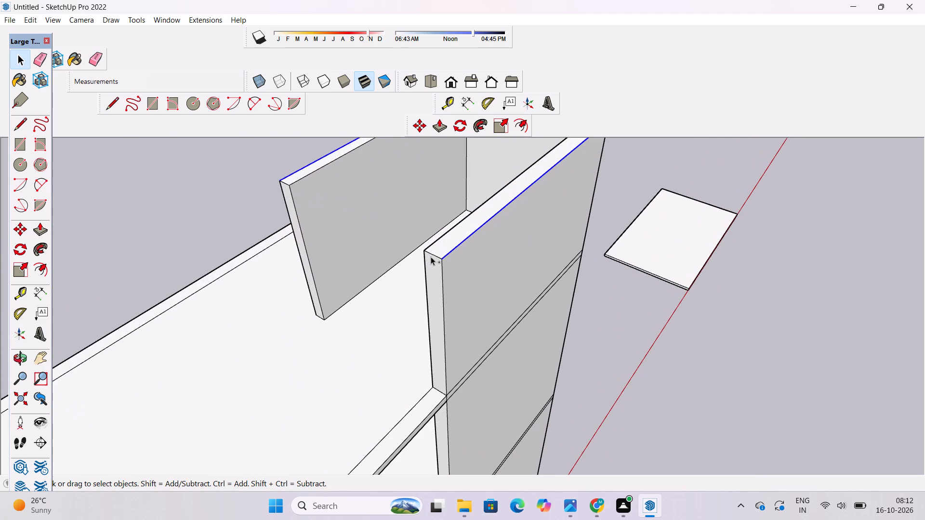
pyautogui.keyDown('ctrl'); pyautogui.scroll(-4, 355, 292); pyautogui.keyUp('ctrl')
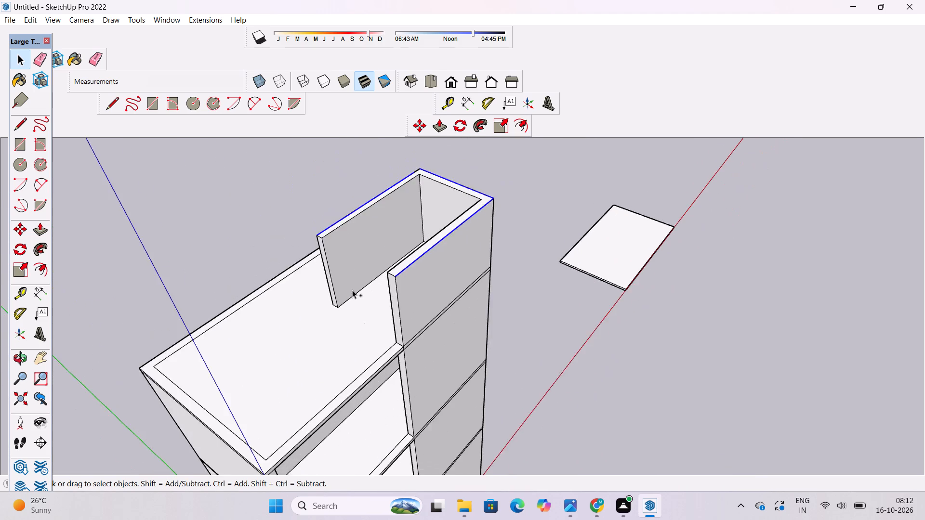
pyautogui.keyDown('ctrl'); pyautogui.scroll(-4, 352, 290); pyautogui.keyUp('ctrl')
pyautogui.keyDown('ctrl'); pyautogui.scroll(1, 368, 268); pyautogui.keyUp('ctrl')
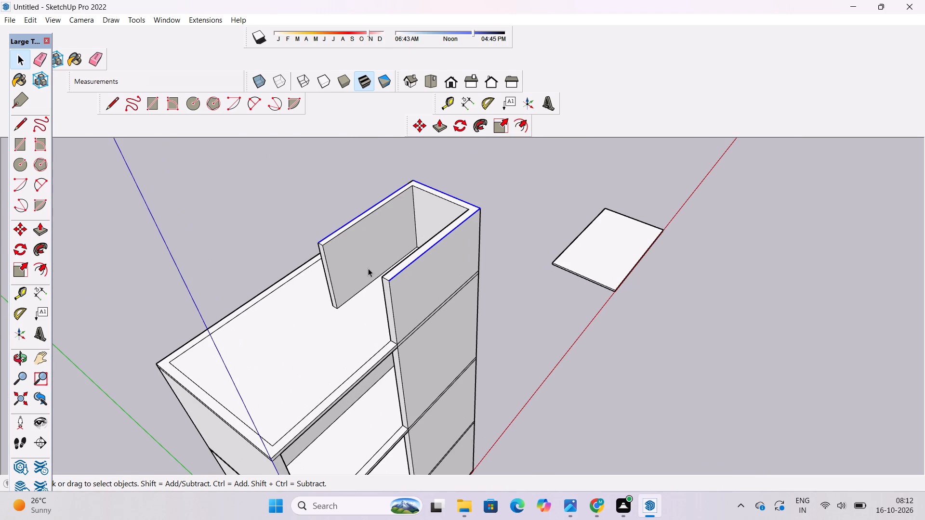
pyautogui.write('om')
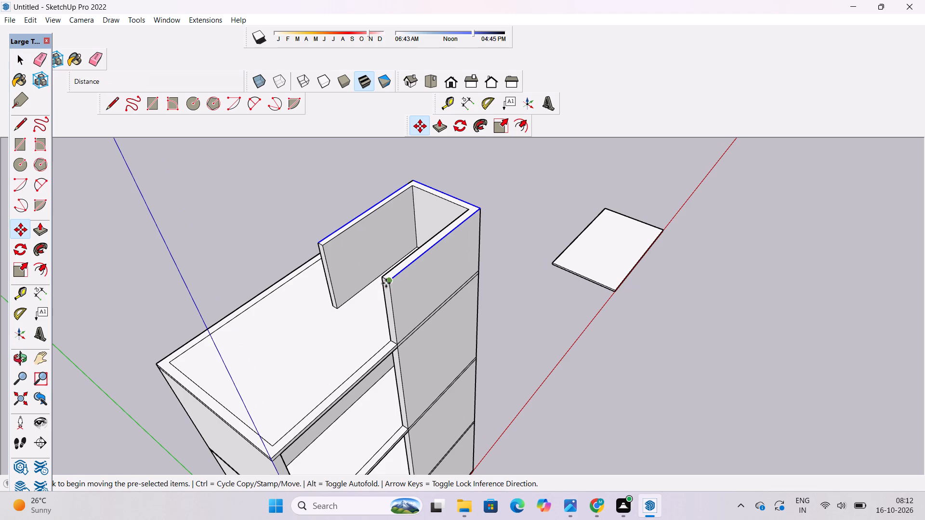
pyautogui.click(386, 283)
pyautogui.scroll(-6, 386, 283)
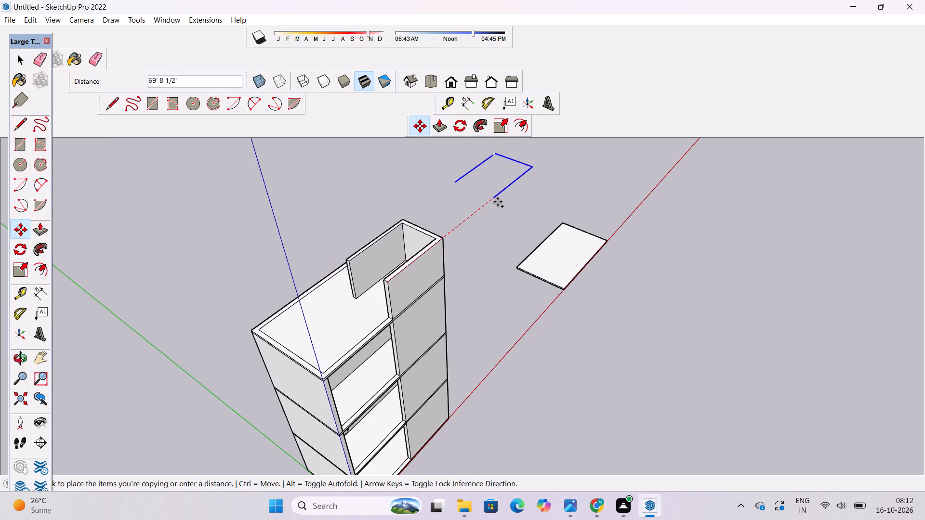
pyautogui.scroll(3, 498, 201)
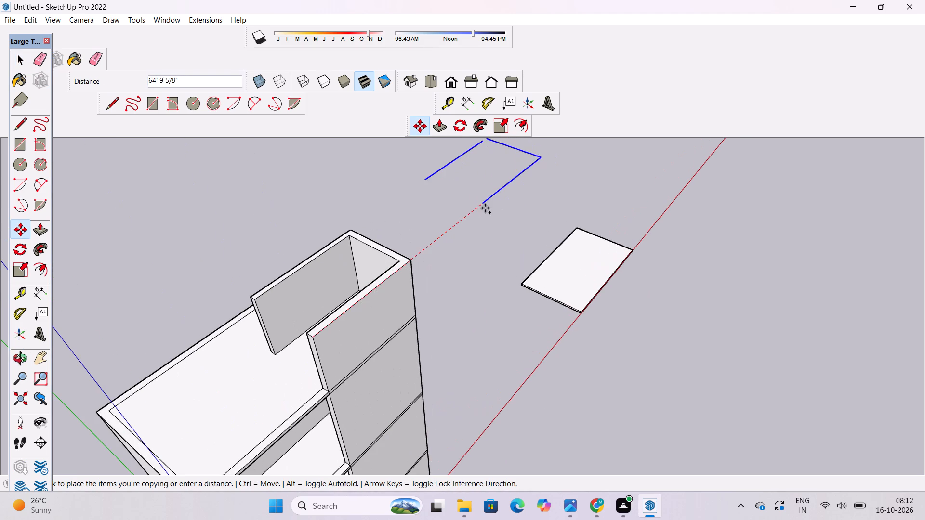
pyautogui.click(466, 219)
pyautogui.press('space')
pyautogui.click(658, 191)
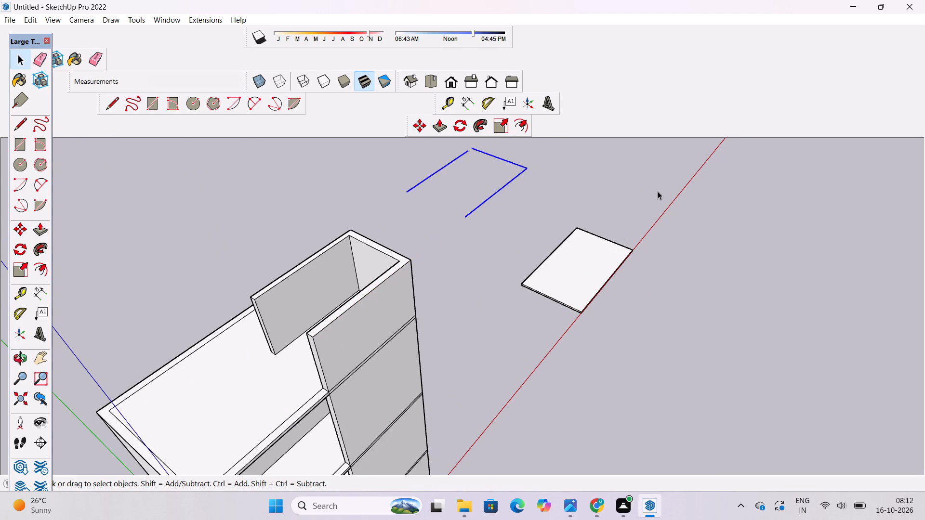
# Draw a line closing the small gap at the corner between two of the copied edges.
pyautogui.press('o')
pyautogui.keyDown('shift'); pyautogui.moveTo(473, 211); pyautogui.dragTo(479, 242); pyautogui.keyUp('shift')
pyautogui.moveTo(486, 247); pyautogui.dragTo(410, 268)
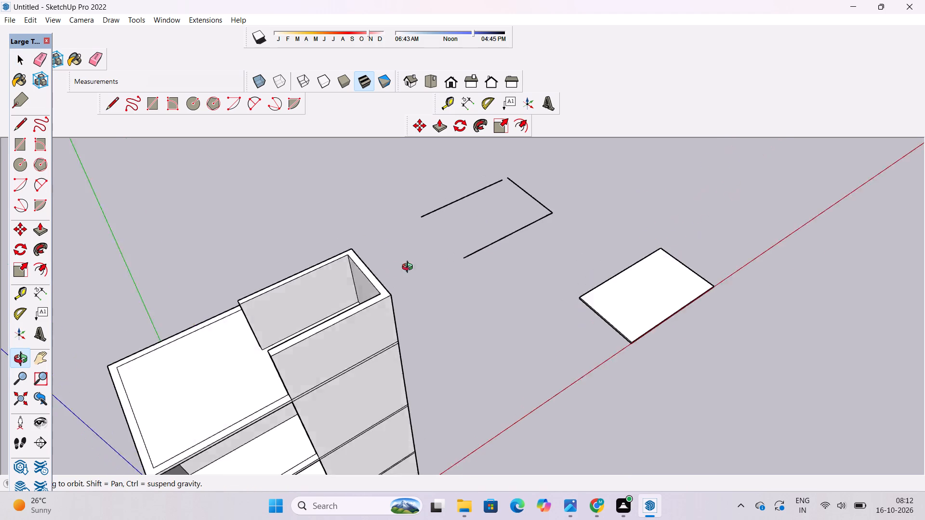
pyautogui.moveTo(410, 268); pyautogui.dragTo(399, 270)
pyautogui.keyDown('shift'); pyautogui.moveTo(564, 193); pyautogui.dragTo(568, 230); pyautogui.keyUp('shift')
pyautogui.moveTo(564, 233); pyautogui.dragTo(493, 250)
pyautogui.scroll(5, 555, 224)
pyautogui.moveTo(550, 230); pyautogui.dragTo(529, 239)
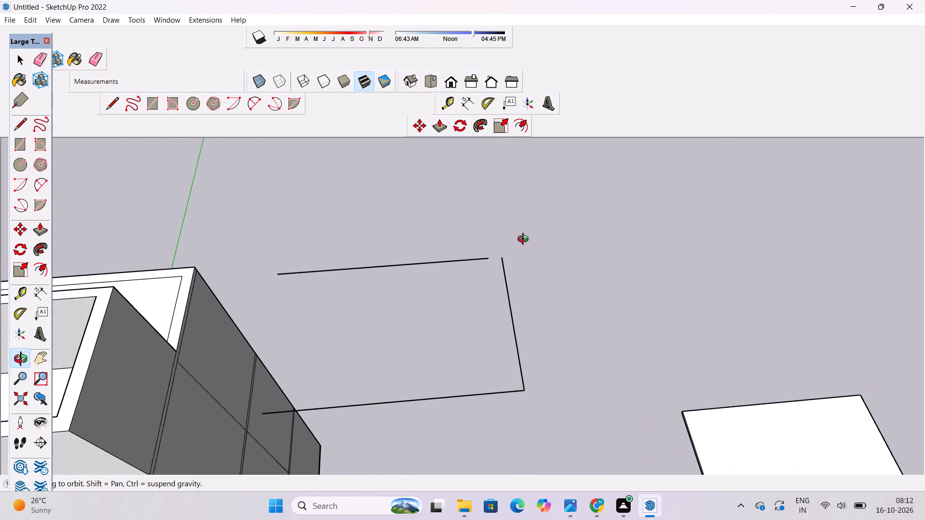
pyautogui.keyDown('shift'); pyautogui.moveTo(519, 247); pyautogui.dragTo(524, 261); pyautogui.keyUp('shift')
pyautogui.keyDown('shift'); pyautogui.scroll(4, 504, 273); pyautogui.keyUp('shift')
pyautogui.keyDown('shift'); pyautogui.moveTo(503, 263); pyautogui.dragTo(515, 277); pyautogui.keyUp('shift')
pyautogui.press('l')
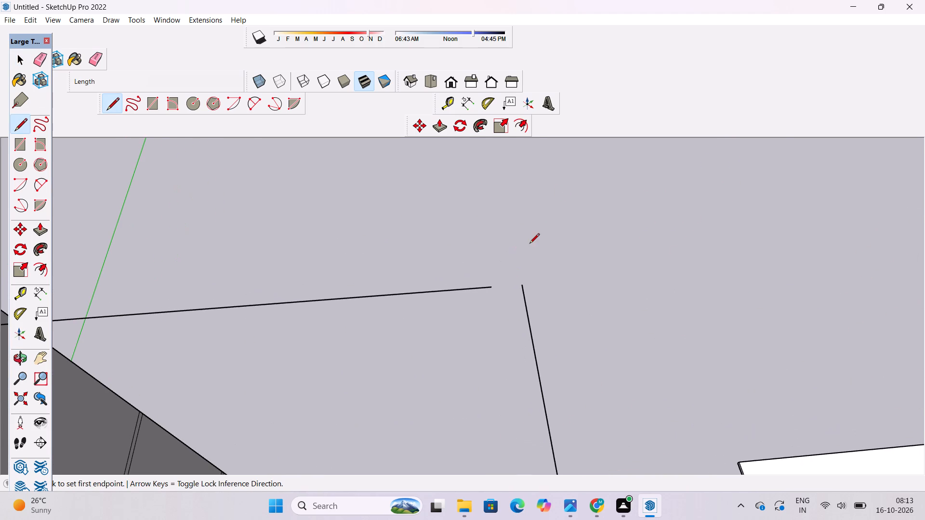
pyautogui.click(520, 288)
pyautogui.click(490, 288)
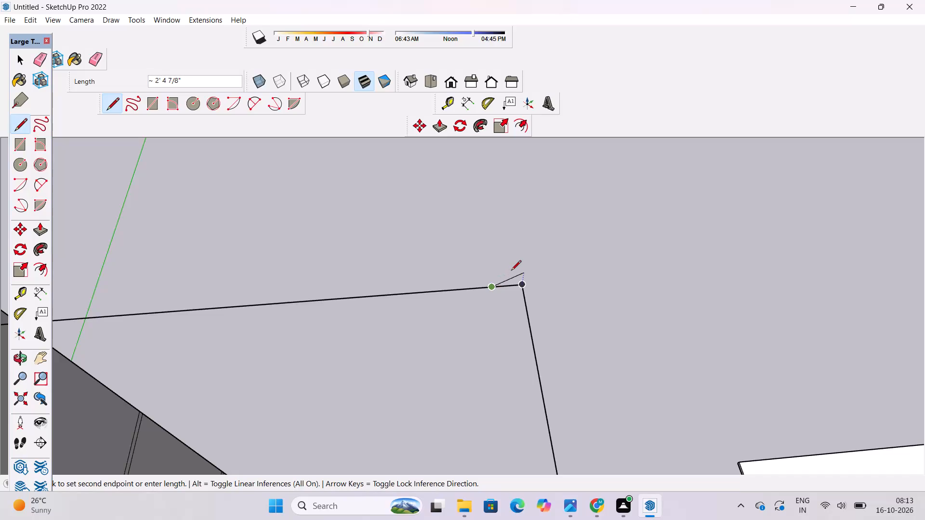
pyautogui.press('space')
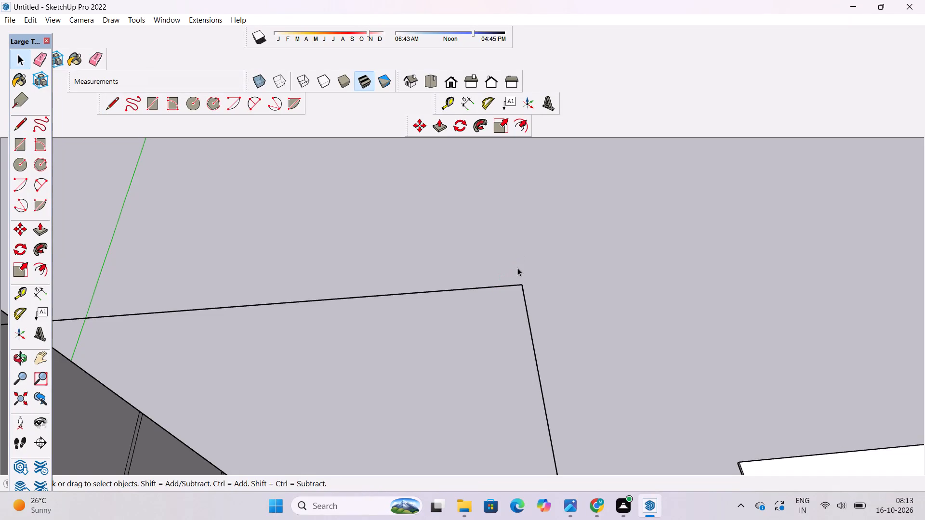
# Draw a 21' 6" line across the open end of the copied edges to close them into a rectangular face.
pyautogui.press('o')
pyautogui.scroll(-7, 569, 255)
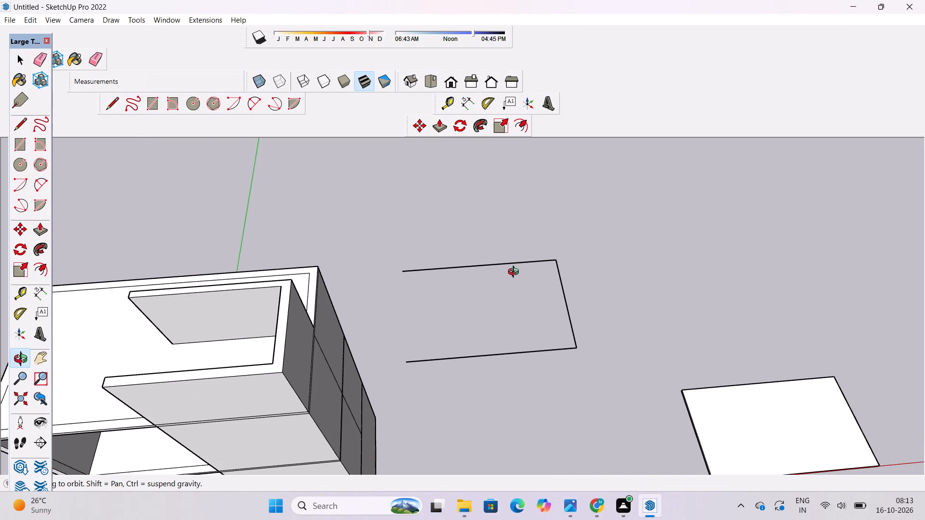
pyautogui.moveTo(502, 282); pyautogui.dragTo(542, 306)
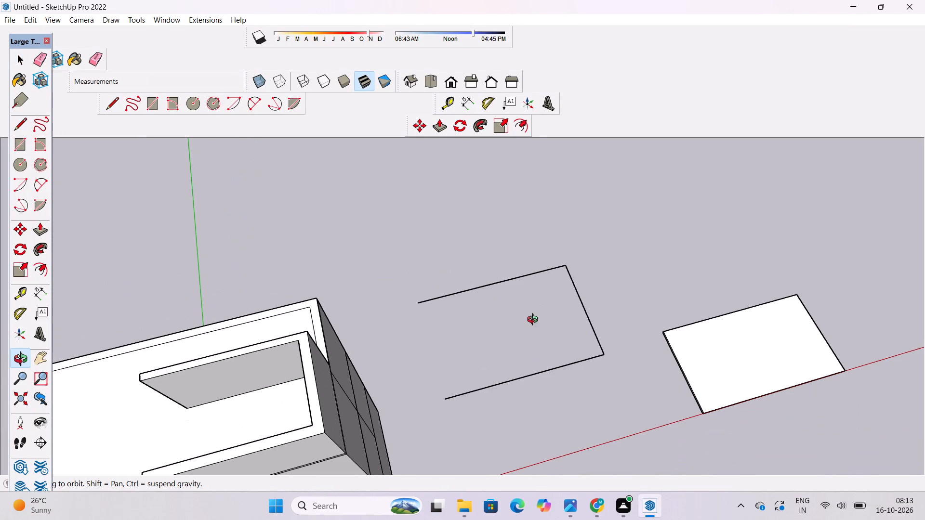
pyautogui.moveTo(542, 277); pyautogui.dragTo(471, 277)
pyautogui.keyDown('shift'); pyautogui.moveTo(450, 285); pyautogui.dragTo(481, 274); pyautogui.keyUp('shift')
pyautogui.scroll(-2, 450, 303)
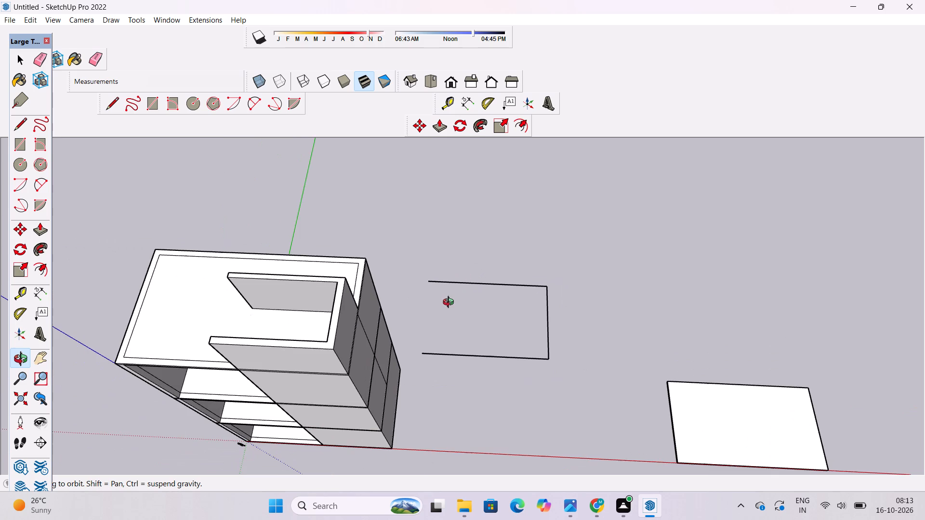
pyautogui.keyDown('shift'); pyautogui.moveTo(450, 303); pyautogui.dragTo(457, 296); pyautogui.keyUp('shift')
pyautogui.scroll(3, 451, 306)
pyautogui.keyDown('shift'); pyautogui.click(451, 306); pyautogui.keyUp('shift')
pyautogui.press('l')
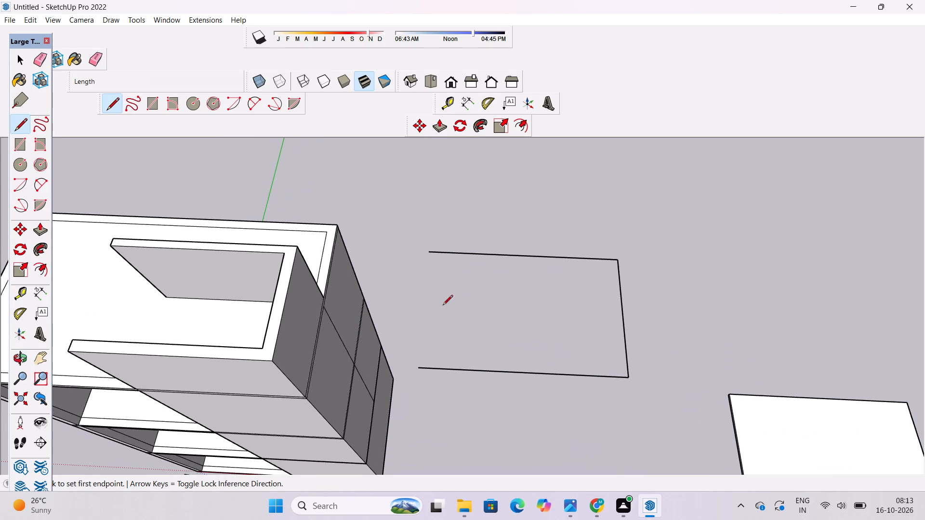
pyautogui.click(420, 366)
pyautogui.click(428, 250)
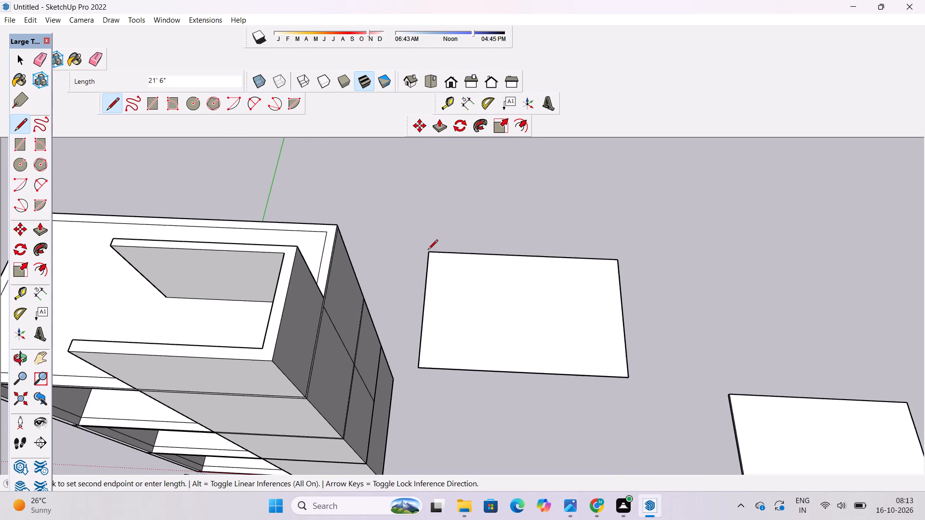
pyautogui.press('space')
# Push/Pull the new rectangular face 2' downward to form a separate roof slab.
pyautogui.write('o')
pyautogui.moveTo(420, 361); pyautogui.dragTo(468, 312)
pyautogui.scroll(-3, 482, 286)
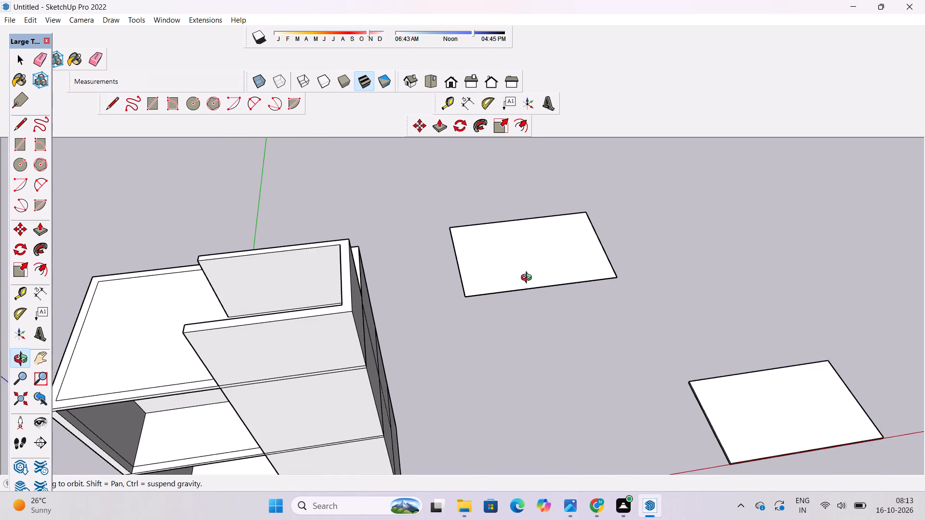
pyautogui.keyDown('shift'); pyautogui.moveTo(527, 280); pyautogui.dragTo(508, 296); pyautogui.keyUp('shift')
pyautogui.moveTo(508, 296); pyautogui.dragTo(558, 277)
pyautogui.press('space')
pyautogui.click(514, 258)
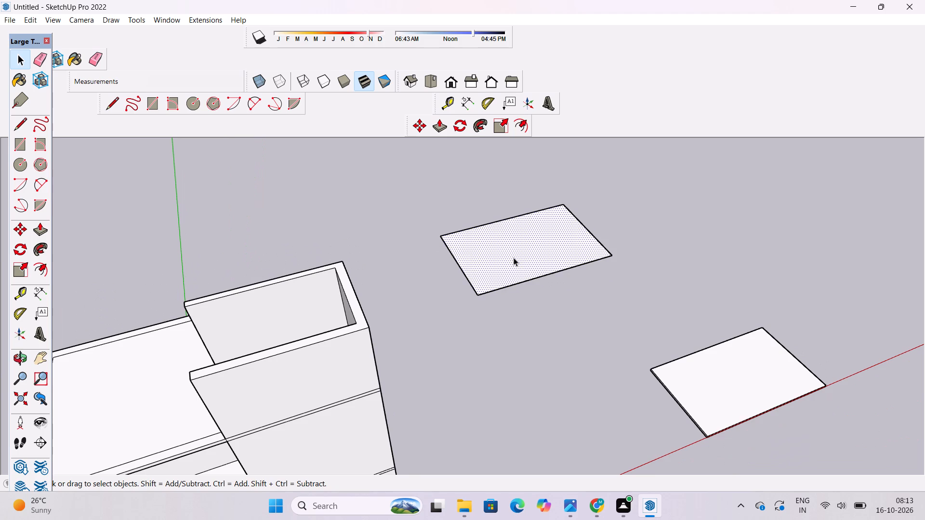
pyautogui.press('p')
pyautogui.click(514, 258)
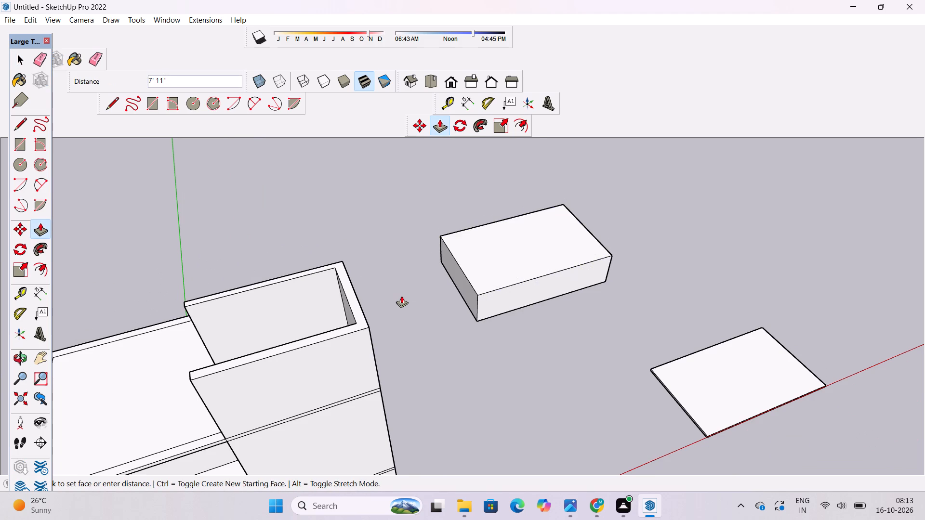
pyautogui.press('1')
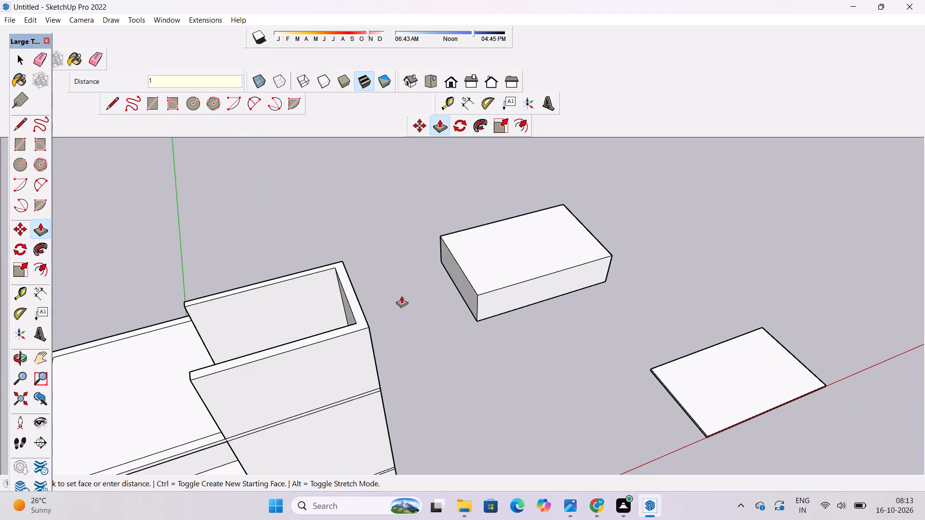
pyautogui.press('BackSpace')
pyautogui.write("2'")
pyautogui.press('Return')
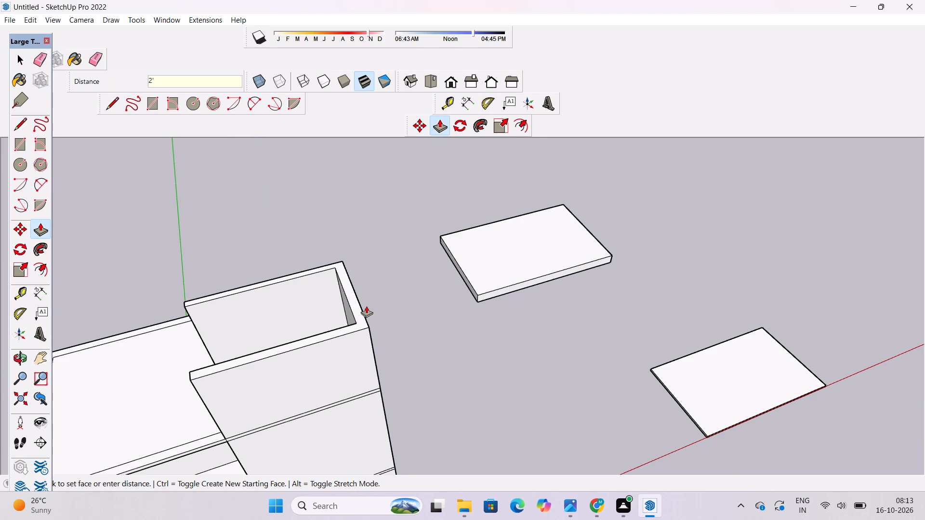
# Select all connected geometry of the new roof slab and make it a group.
pyautogui.press('o')
pyautogui.scroll(-6, 539, 277)
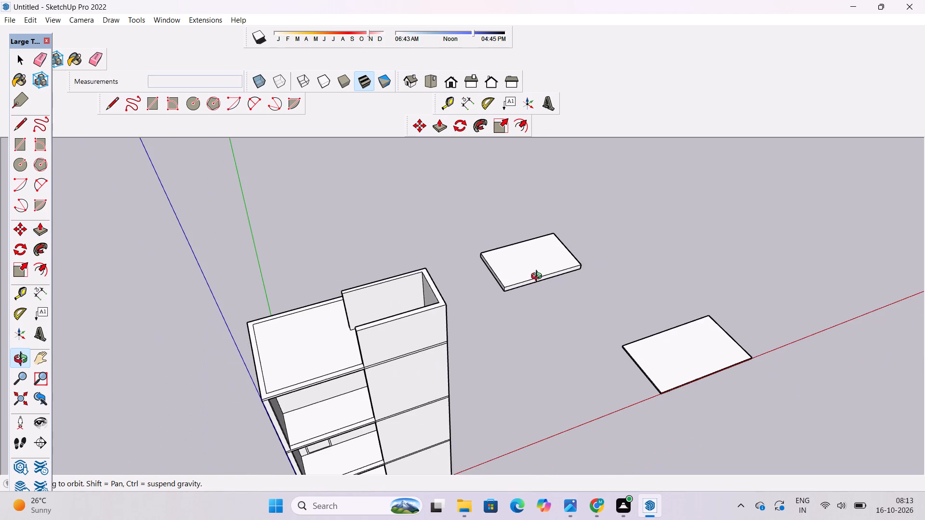
pyautogui.moveTo(542, 277); pyautogui.dragTo(425, 278)
pyautogui.keyDown('shift'); pyautogui.moveTo(425, 278); pyautogui.dragTo(482, 287); pyautogui.keyUp('shift')
pyautogui.press('space')
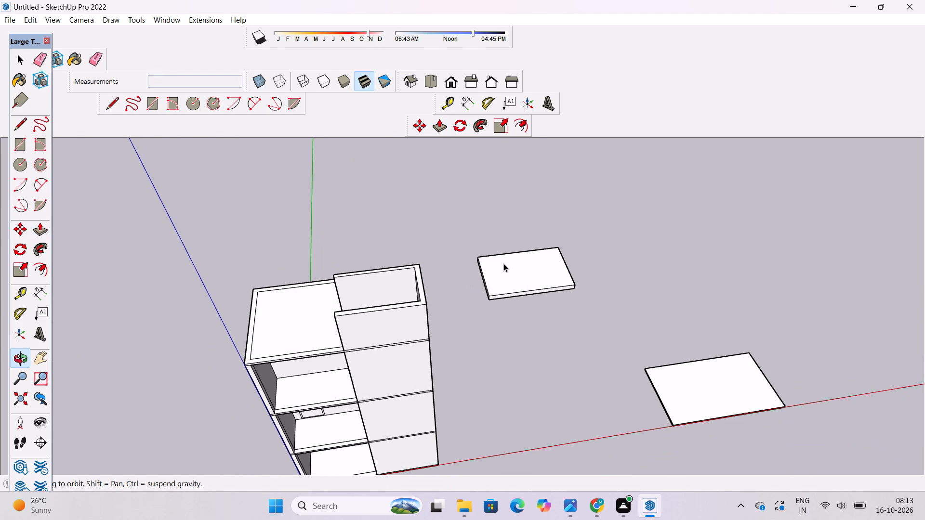
pyautogui.doubleClick(503, 263)
pyautogui.doubleClick(504, 266)
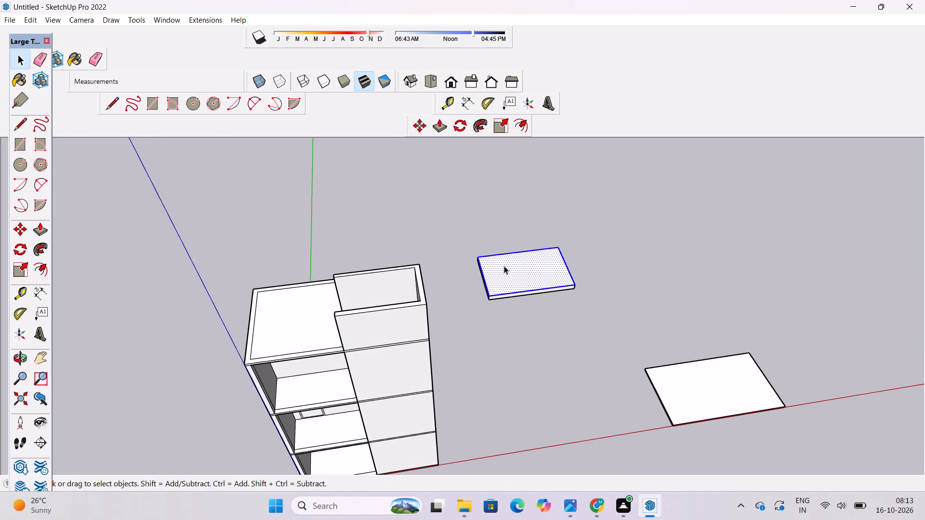
pyautogui.click(577, 275)
pyautogui.tripleClick(533, 276)
pyautogui.click(533, 276)
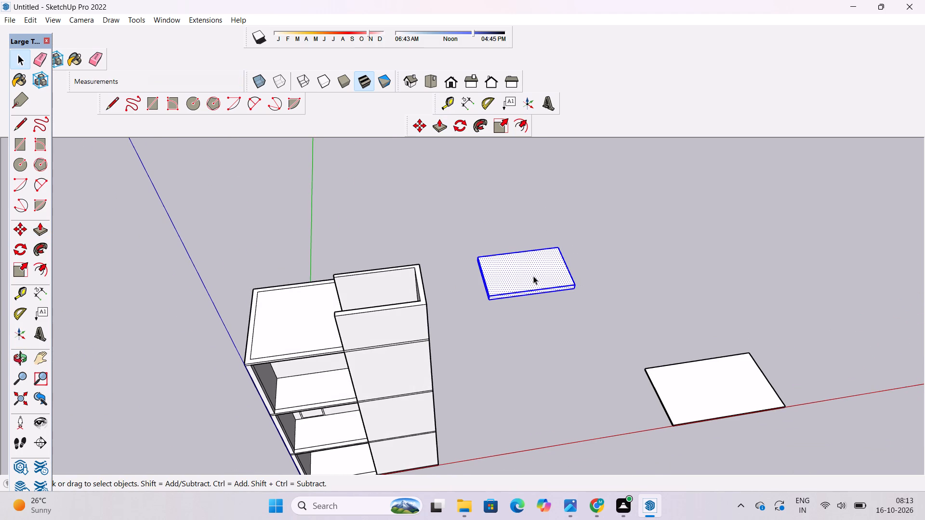
pyautogui.rightClick(533, 275)
pyautogui.click(571, 375)
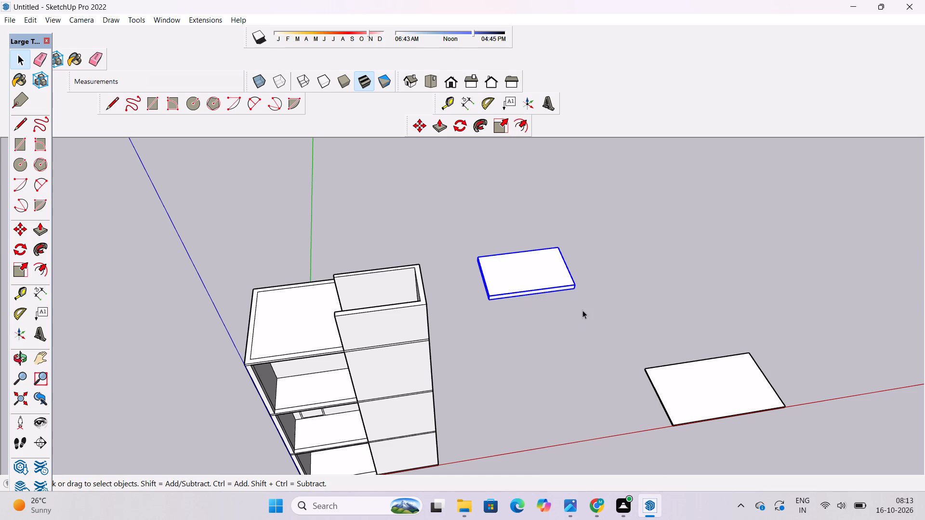
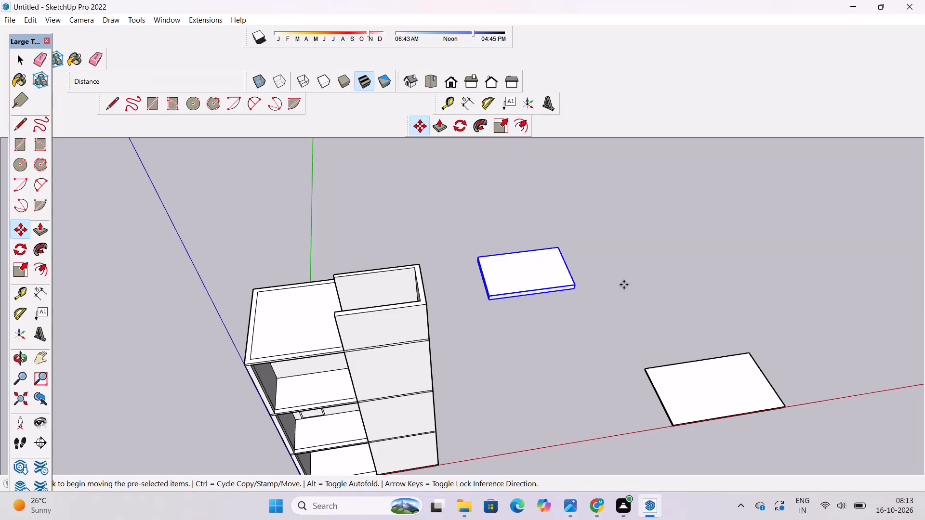
# Copy the roof slab group onto the open top of the tall block, matching its lower front corner to the block's top corner.
pyautogui.scroll(4, 606, 297)
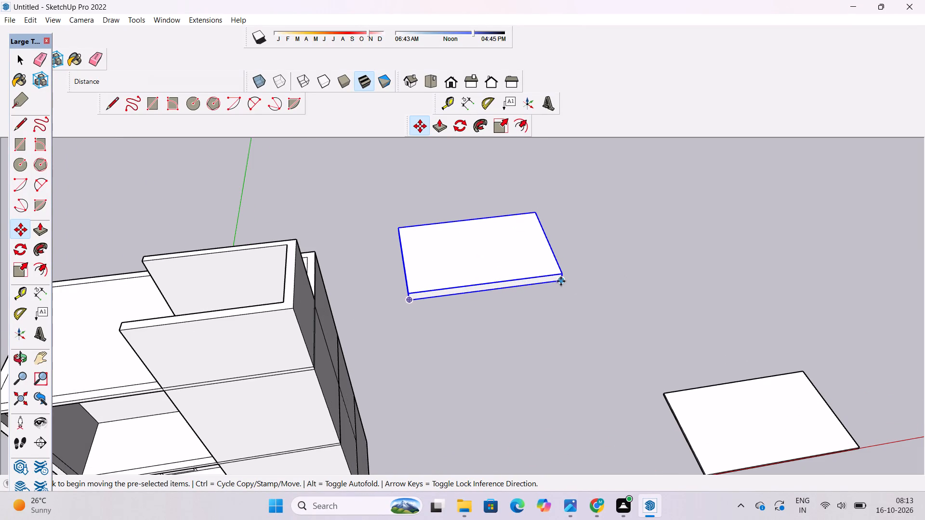
pyautogui.click(560, 281)
pyautogui.scroll(-11, 687, 295)
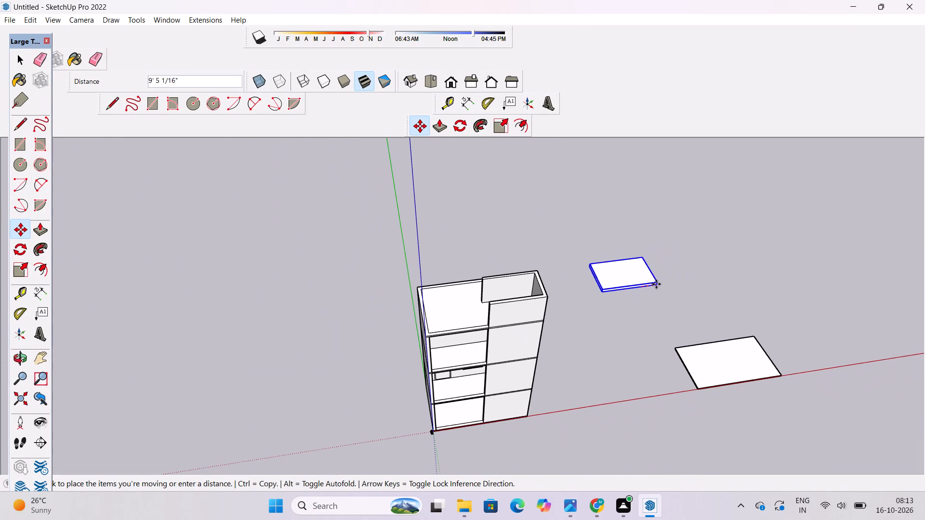
pyautogui.scroll(5, 610, 272)
pyautogui.scroll(5, 510, 307)
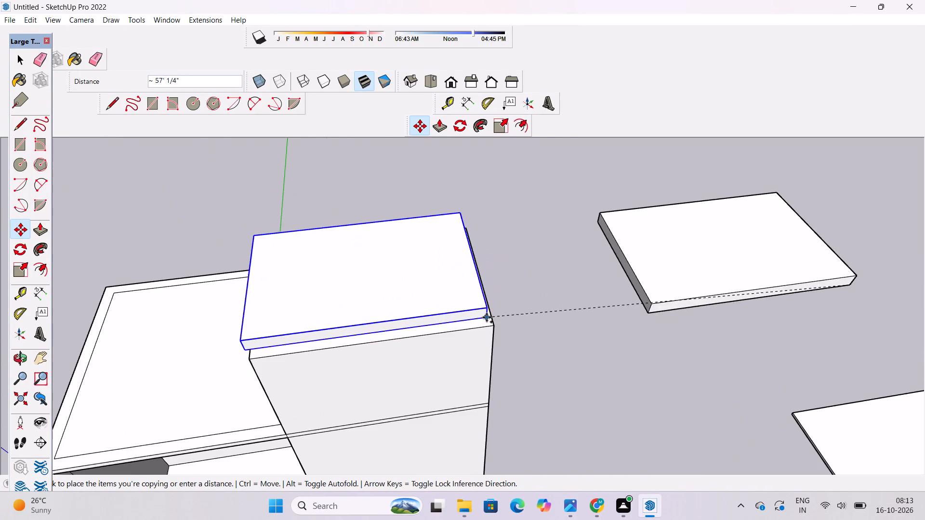
pyautogui.click(492, 324)
# Explode the slab copy placed on top of the tall block.
pyautogui.press('o')
pyautogui.scroll(-4, 527, 301)
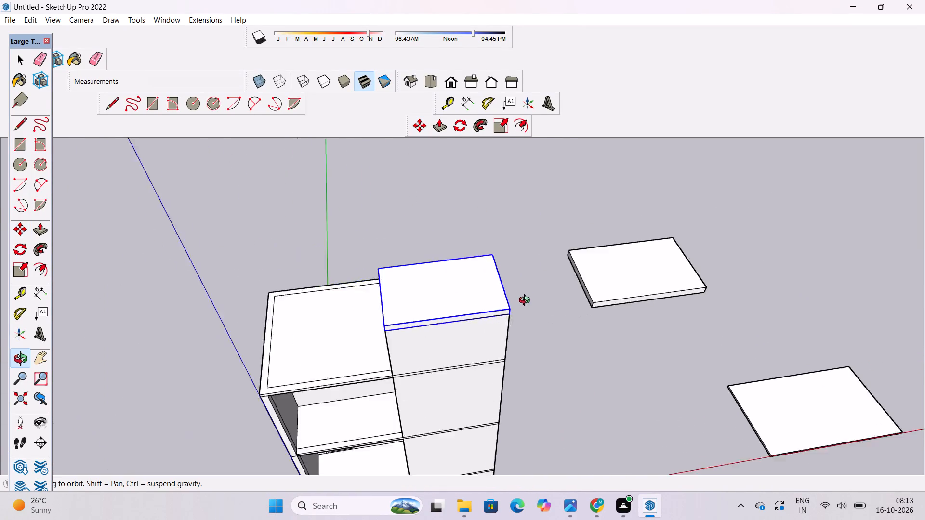
pyautogui.moveTo(492, 356); pyautogui.dragTo(550, 233)
pyautogui.moveTo(550, 231); pyautogui.dragTo(537, 234)
pyautogui.moveTo(489, 254); pyautogui.dragTo(595, 268)
pyautogui.keyDown('shift'); pyautogui.moveTo(590, 278); pyautogui.dragTo(583, 279); pyautogui.keyUp('shift')
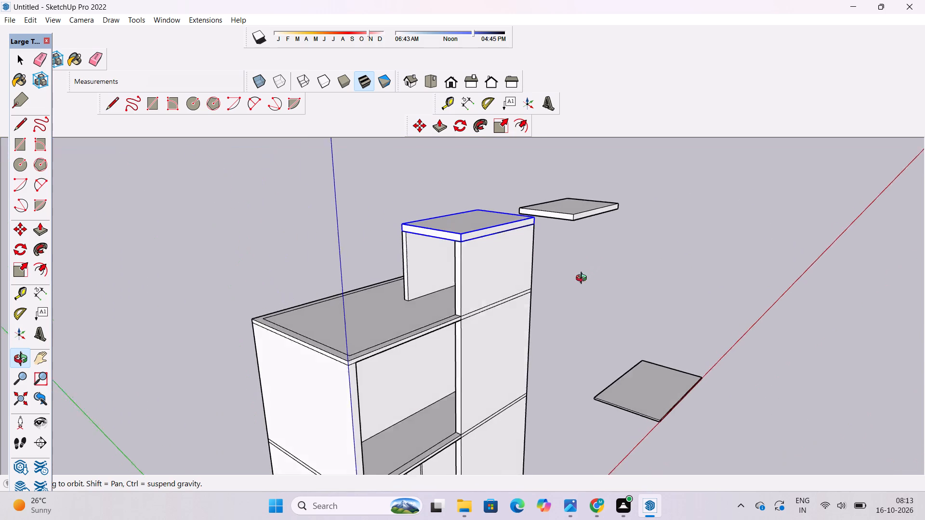
pyautogui.keyDown('shift'); pyautogui.moveTo(583, 279); pyautogui.dragTo(545, 337); pyautogui.keyUp('shift')
pyautogui.press('space')
pyautogui.rightClick(487, 250)
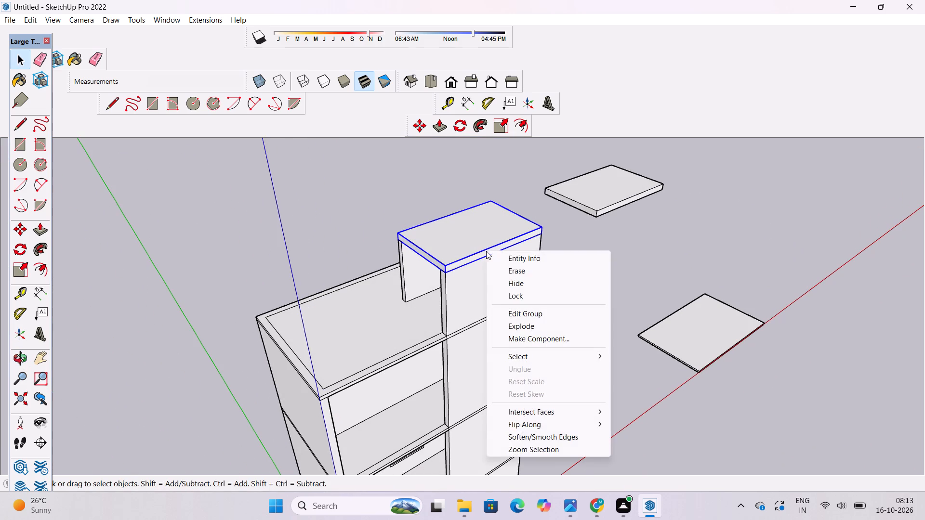
pyautogui.click(523, 329)
pyautogui.click(588, 306)
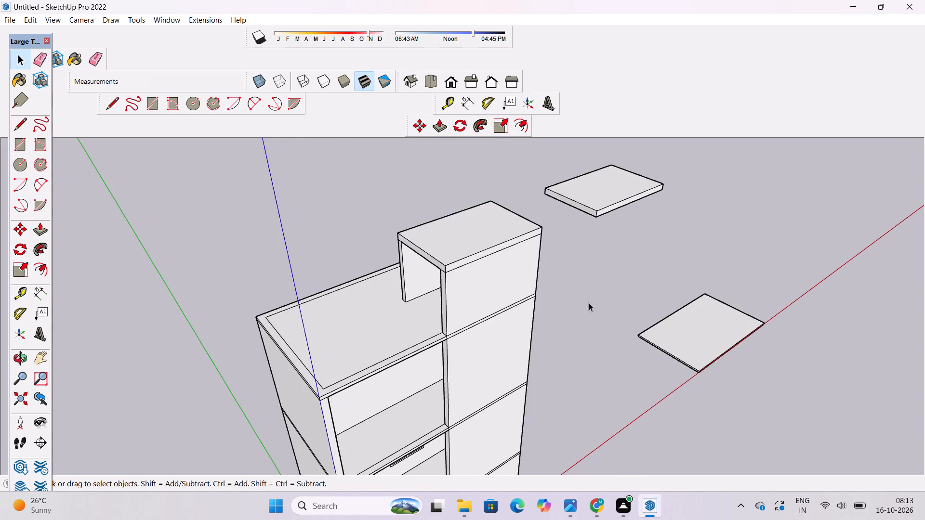
# Push/Pull the slab's end face 20' outward over the lower roof terrace to form a cantilevered canopy.
pyautogui.press('o')
pyautogui.moveTo(678, 305); pyautogui.dragTo(613, 305)
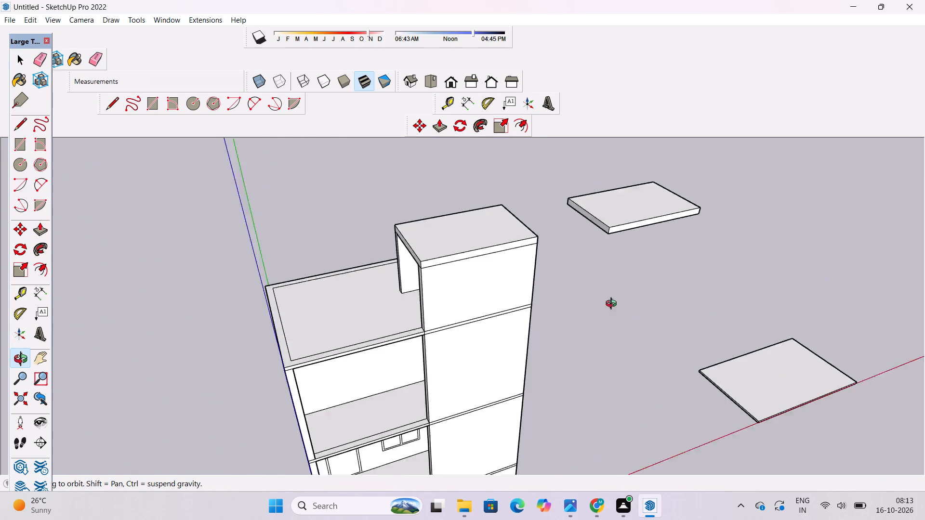
pyautogui.moveTo(613, 305); pyautogui.dragTo(554, 294)
pyautogui.moveTo(472, 307); pyautogui.dragTo(590, 339)
pyautogui.keyDown('shift'); pyautogui.scroll(3, 469, 295); pyautogui.keyUp('shift')
pyautogui.keyDown('shift'); pyautogui.moveTo(469, 294); pyautogui.dragTo(477, 317); pyautogui.keyUp('shift')
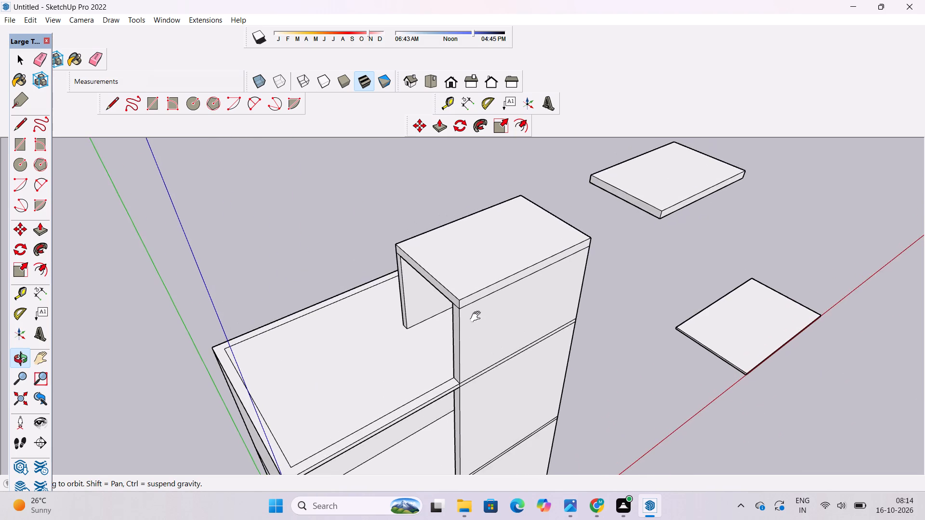
pyautogui.scroll(4, 456, 303)
pyautogui.keyDown('shift'); pyautogui.moveTo(455, 300); pyautogui.dragTo(510, 266); pyautogui.keyUp('shift')
pyautogui.keyDown('shift'); pyautogui.moveTo(512, 267); pyautogui.dragTo(477, 274); pyautogui.keyUp('shift')
pyautogui.scroll(-5, 479, 272)
pyautogui.moveTo(522, 279); pyautogui.dragTo(495, 279)
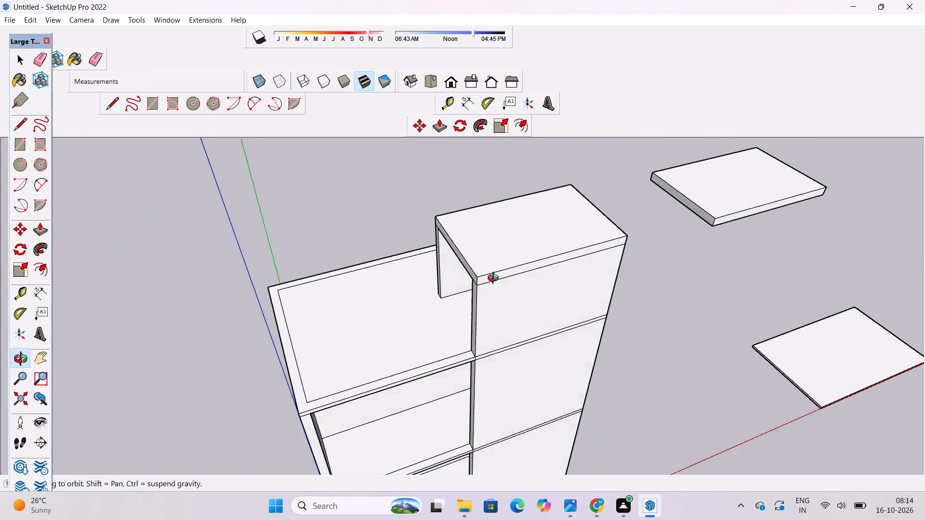
pyautogui.moveTo(495, 279); pyautogui.dragTo(488, 275)
pyautogui.keyDown('shift'); pyautogui.moveTo(486, 273); pyautogui.dragTo(499, 277); pyautogui.keyUp('shift')
pyautogui.press('p')
pyautogui.scroll(4, 464, 260)
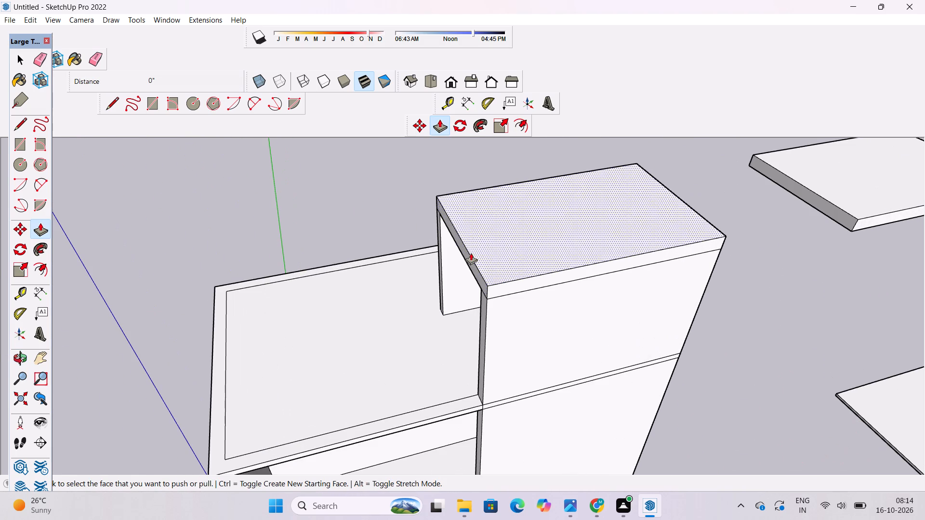
pyautogui.click(471, 268)
pyautogui.scroll(-7, 472, 267)
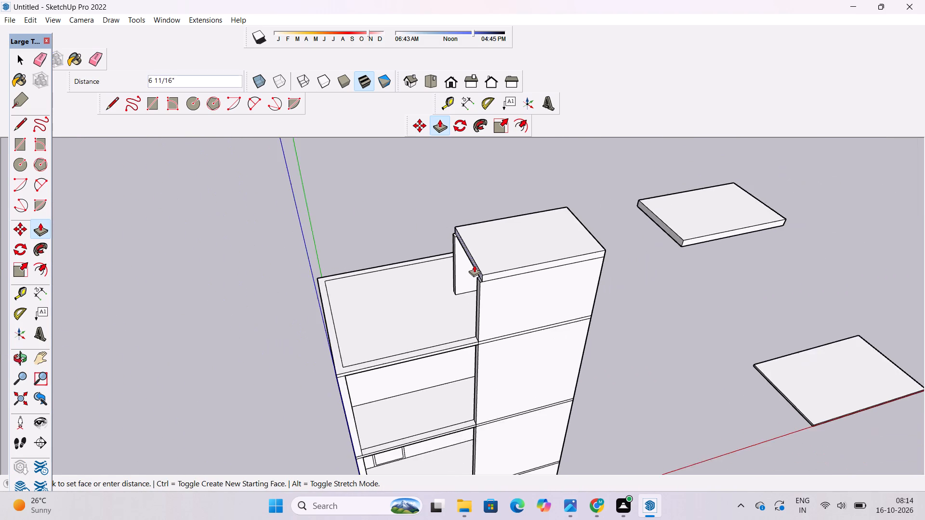
pyautogui.scroll(-5, 474, 265)
pyautogui.scroll(4, 475, 263)
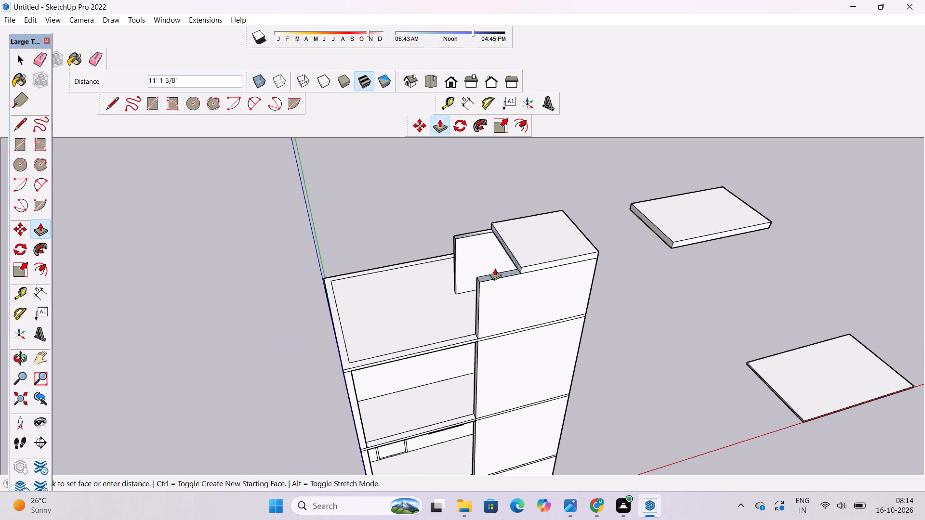
pyautogui.scroll(-4, 466, 275)
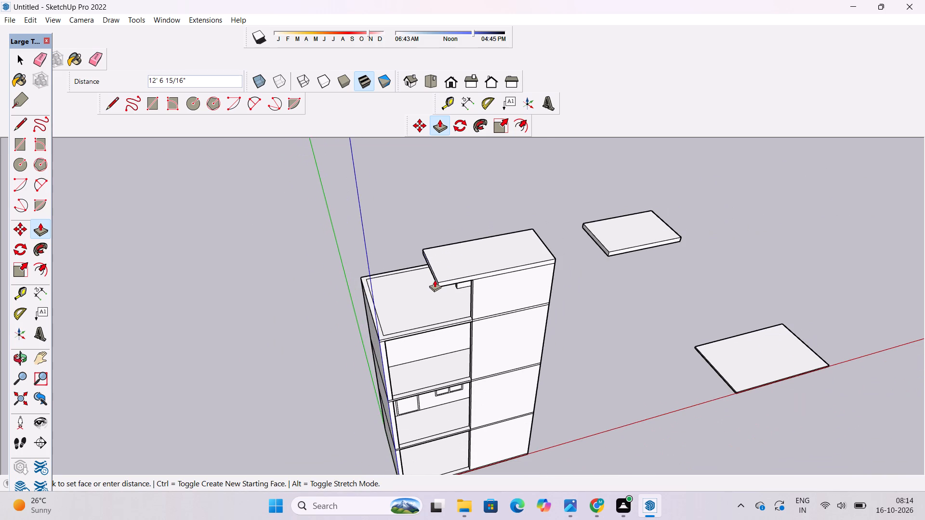
pyautogui.scroll(-1, 435, 280)
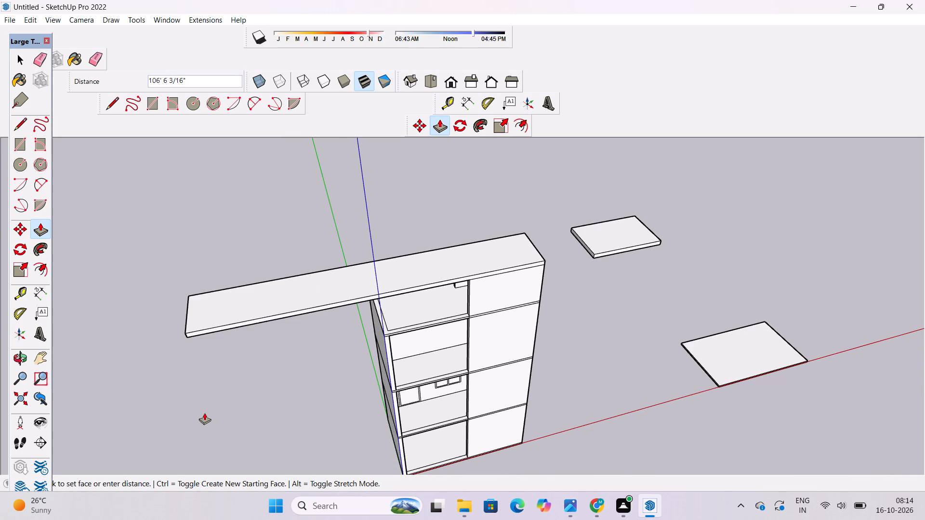
pyautogui.write('20')
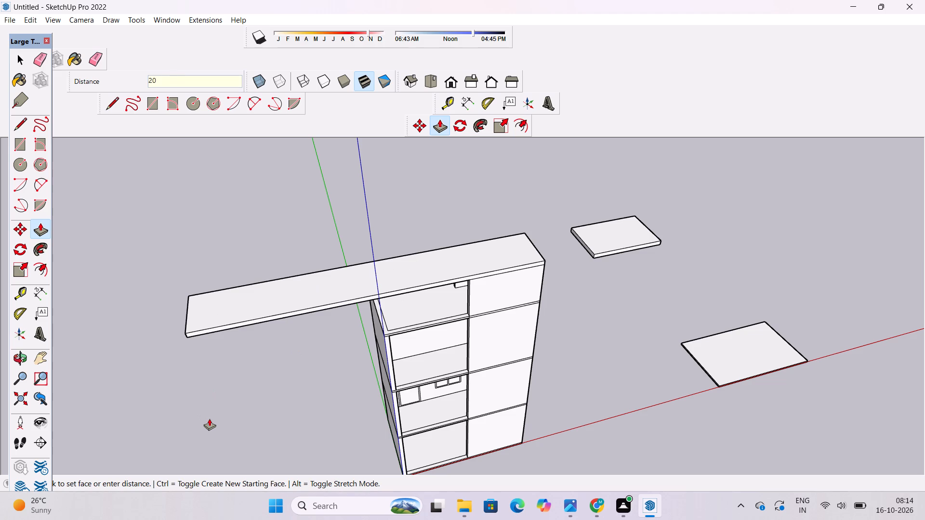
pyautogui.press("'")
pyautogui.press('Return')
# Push/Pull the border face around the lower roof terrace 11' upward as a new starting face to raise the parapet.
pyautogui.press('o')
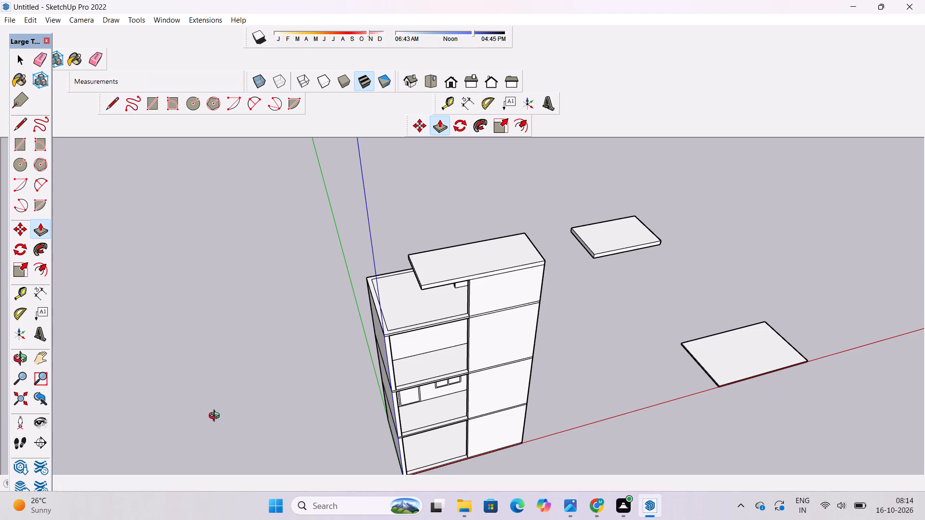
pyautogui.scroll(-4, 391, 435)
pyautogui.moveTo(450, 374); pyautogui.dragTo(421, 267)
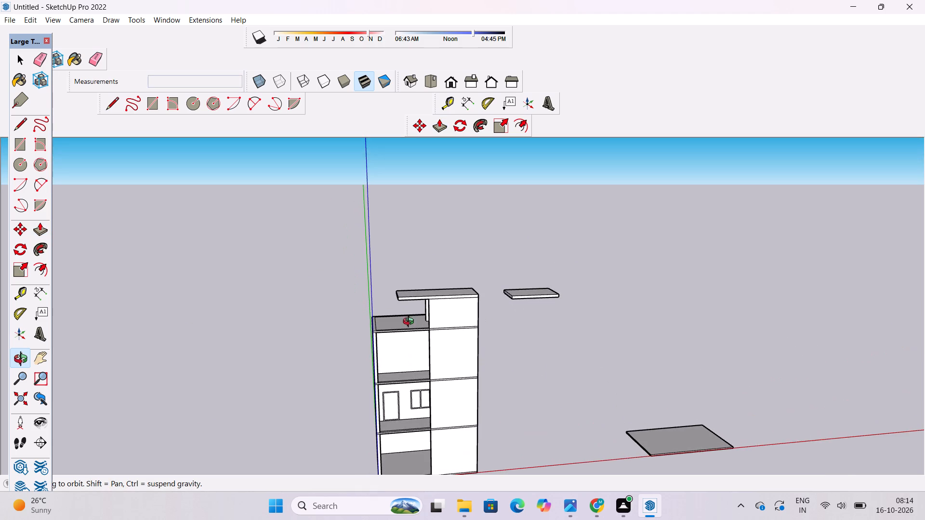
pyautogui.scroll(6, 410, 319)
pyautogui.moveTo(410, 319); pyautogui.dragTo(408, 359)
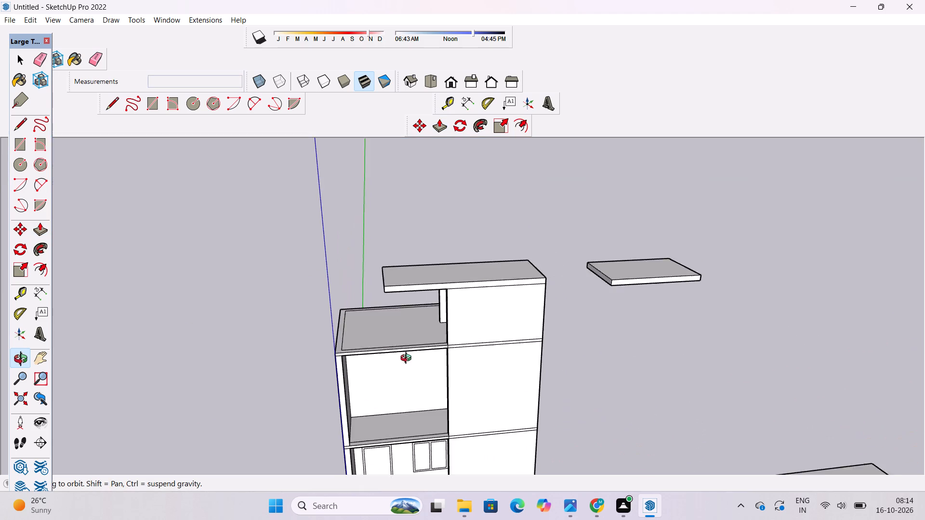
pyautogui.moveTo(408, 359); pyautogui.dragTo(413, 386)
pyautogui.scroll(3, 419, 364)
pyautogui.keyDown('shift'); pyautogui.moveTo(422, 360); pyautogui.dragTo(436, 378); pyautogui.keyUp('shift')
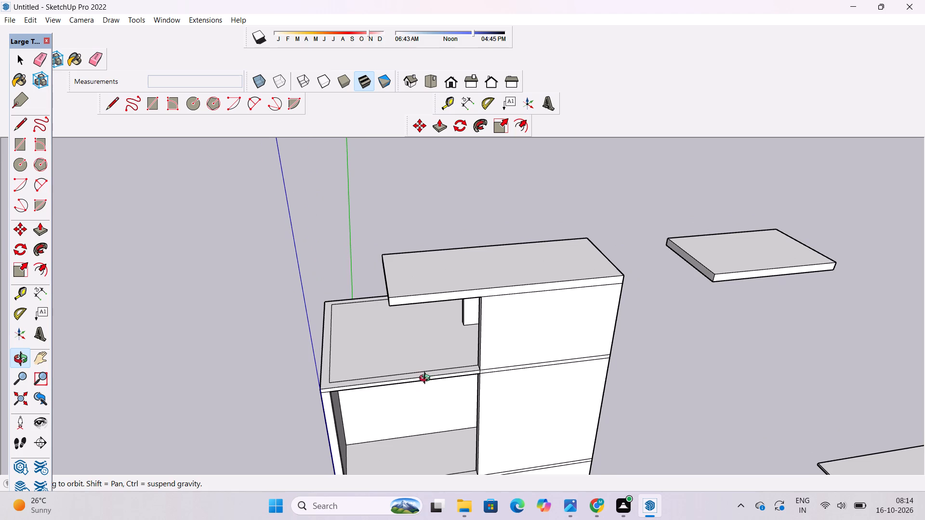
pyautogui.keyDown('shift'); pyautogui.moveTo(427, 379); pyautogui.dragTo(450, 393); pyautogui.keyUp('shift')
pyautogui.moveTo(455, 392); pyautogui.dragTo(440, 384)
pyautogui.scroll(3, 422, 372)
pyautogui.keyDown('shift'); pyautogui.moveTo(411, 374); pyautogui.dragTo(433, 392); pyautogui.keyUp('shift')
pyautogui.moveTo(436, 394); pyautogui.dragTo(437, 376)
pyautogui.moveTo(453, 384); pyautogui.dragTo(454, 369)
pyautogui.moveTo(455, 368); pyautogui.dragTo(474, 385)
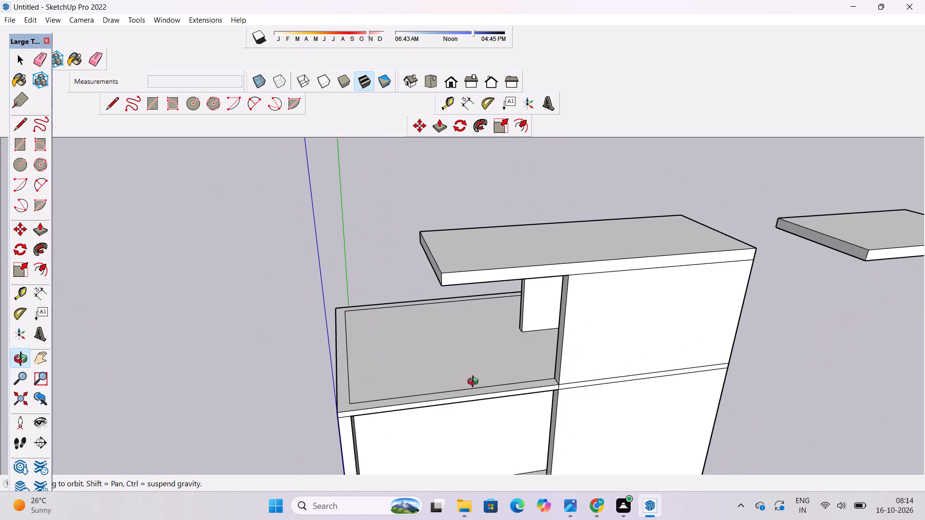
pyautogui.press('p')
pyautogui.click(498, 386)
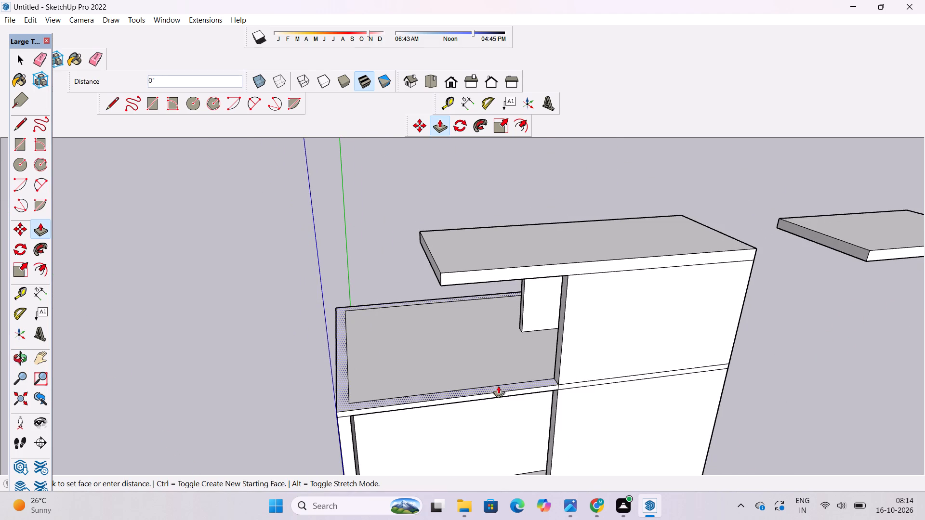
pyautogui.scroll(-3, 500, 374)
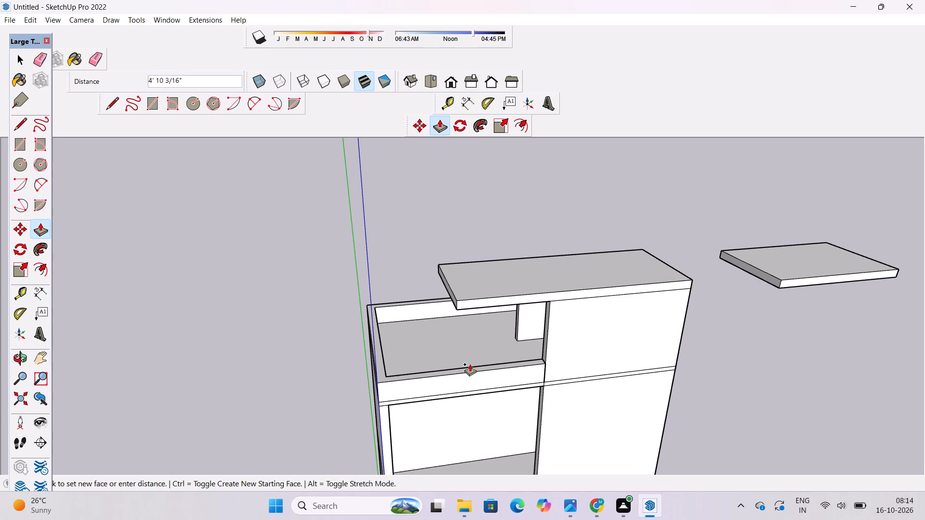
pyautogui.write("11'")
pyautogui.press('Return')
# Examine the raised parapet and cantilevered canopy in relation to the whole front elevation.
pyautogui.press('o')
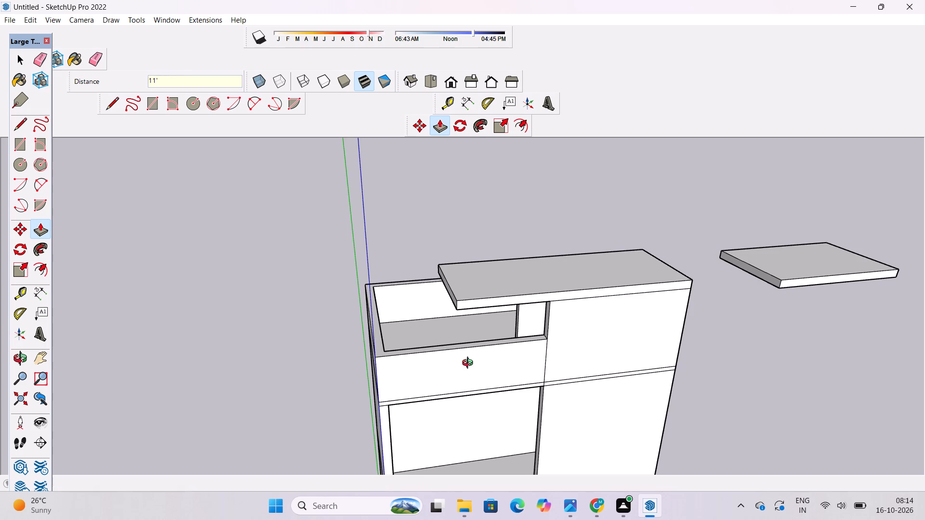
pyautogui.scroll(-5, 548, 360)
pyautogui.moveTo(623, 397); pyautogui.dragTo(550, 292)
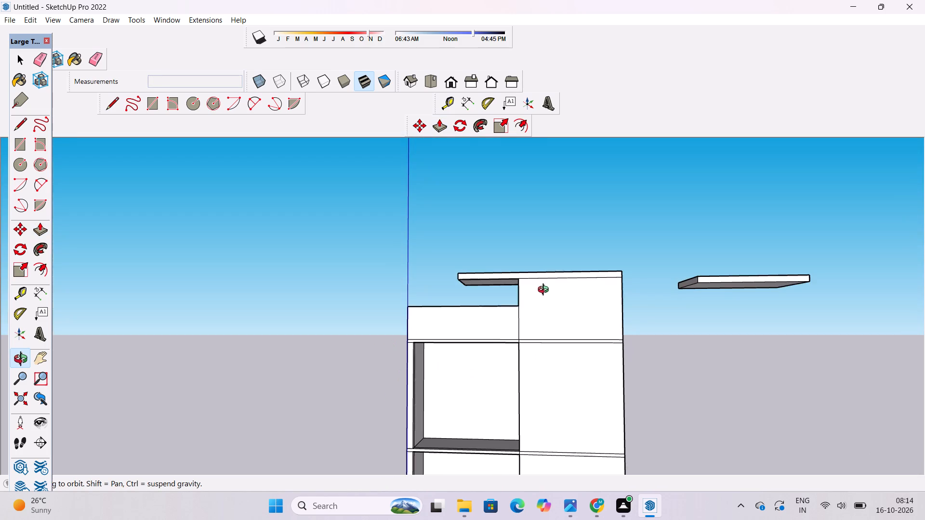
pyautogui.scroll(1, 527, 309)
pyautogui.scroll(-11, 529, 310)
pyautogui.moveTo(557, 326); pyautogui.dragTo(575, 374)
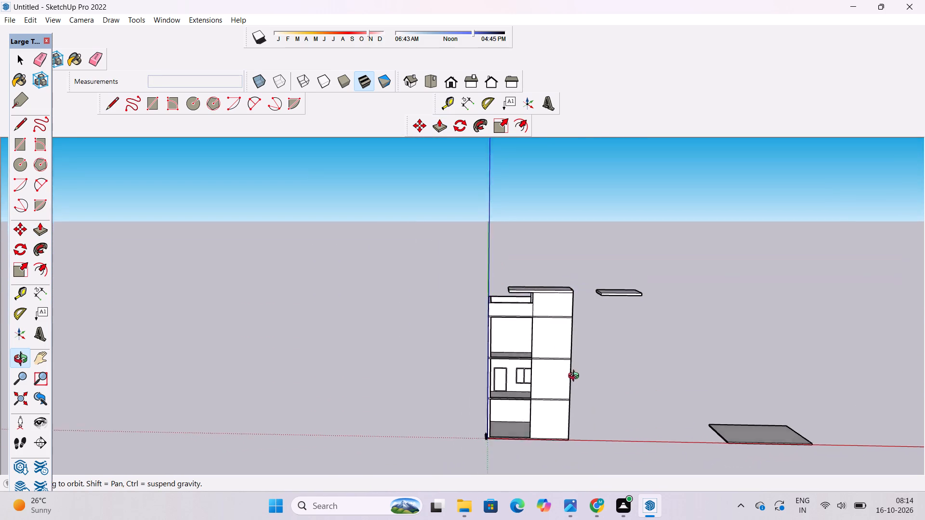
pyautogui.keyDown('shift'); pyautogui.moveTo(563, 366); pyautogui.dragTo(546, 334); pyautogui.keyUp('shift')
pyautogui.scroll(8, 502, 280)
pyautogui.keyDown('shift'); pyautogui.moveTo(502, 271); pyautogui.dragTo(512, 299); pyautogui.keyUp('shift')
pyautogui.moveTo(514, 304); pyautogui.dragTo(585, 320)
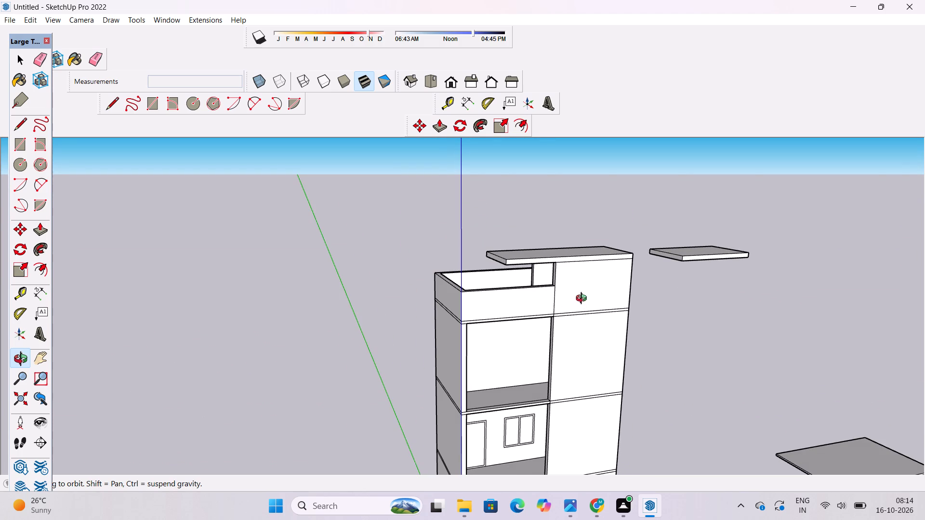
pyautogui.scroll(-2, 537, 288)
# Draw a small rectangle about 1' 8" by 1' 2" on the end face of the cantilevered canopy, near its rear corner.
pyautogui.moveTo(517, 285); pyautogui.dragTo(624, 355)
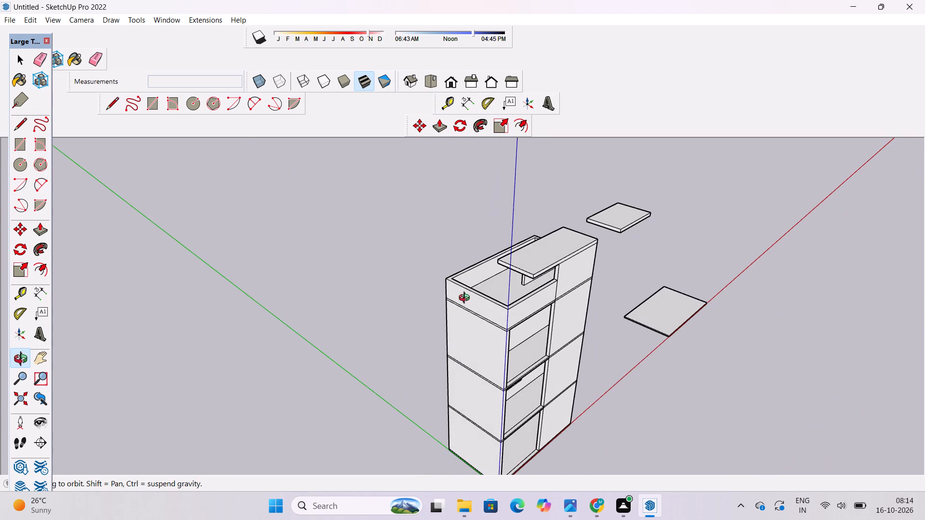
pyautogui.scroll(2, 516, 282)
pyautogui.moveTo(519, 281); pyautogui.dragTo(556, 303)
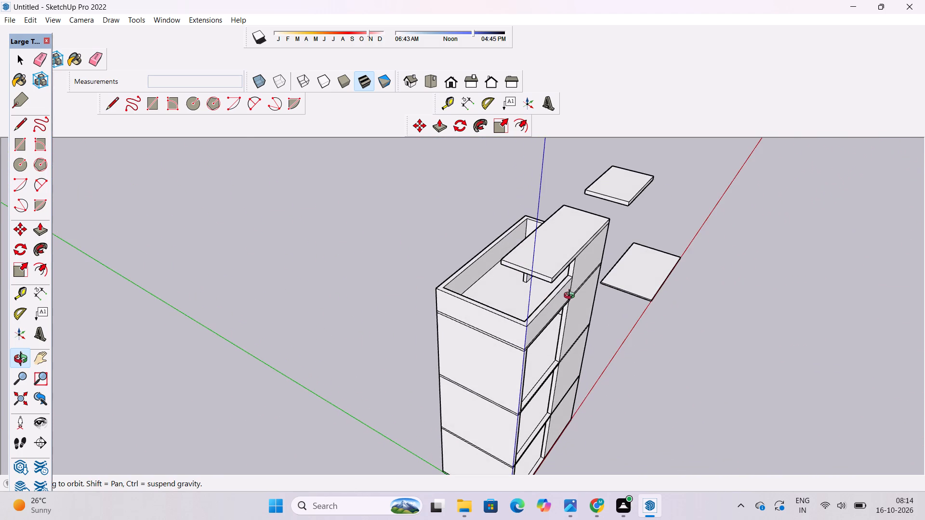
pyautogui.scroll(4, 583, 285)
pyautogui.keyDown('shift'); pyautogui.moveTo(560, 280); pyautogui.dragTo(506, 282); pyautogui.keyUp('shift')
pyautogui.moveTo(462, 292); pyautogui.dragTo(572, 283)
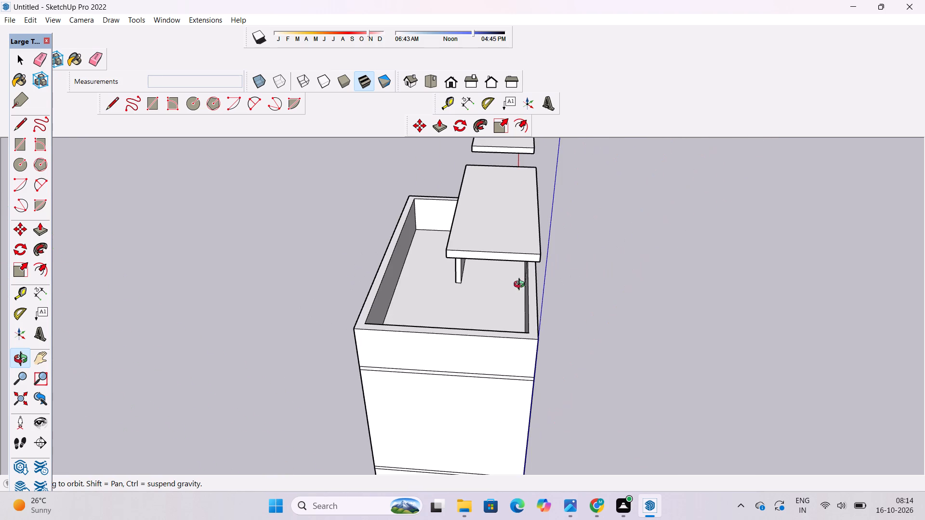
pyautogui.scroll(1, 512, 281)
pyautogui.keyDown('shift'); pyautogui.moveTo(499, 273); pyautogui.dragTo(436, 293); pyautogui.keyUp('shift')
pyautogui.moveTo(429, 295); pyautogui.dragTo(542, 297)
pyautogui.moveTo(534, 290); pyautogui.dragTo(486, 285)
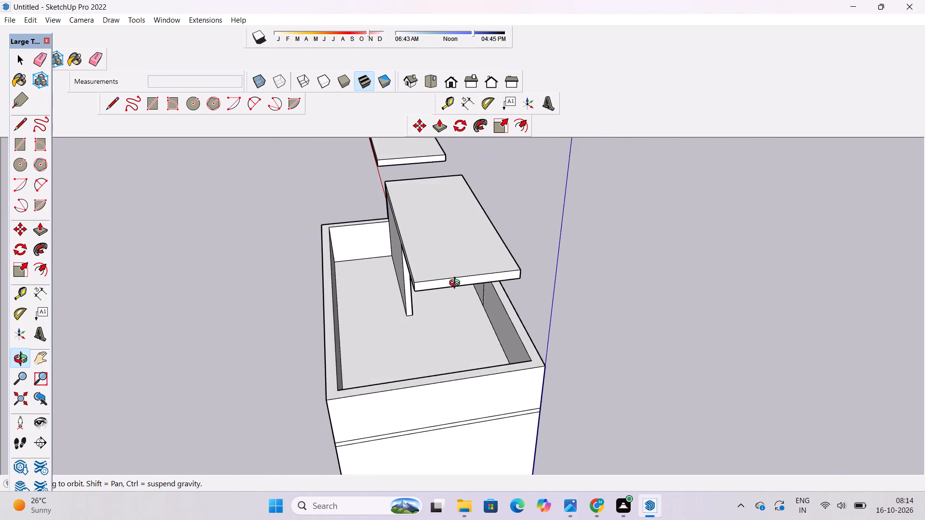
pyautogui.scroll(4, 442, 284)
pyautogui.keyDown('shift'); pyautogui.moveTo(442, 285); pyautogui.dragTo(413, 285); pyautogui.keyUp('shift')
pyautogui.keyDown('shift'); pyautogui.moveTo(438, 291); pyautogui.dragTo(425, 291); pyautogui.keyUp('shift')
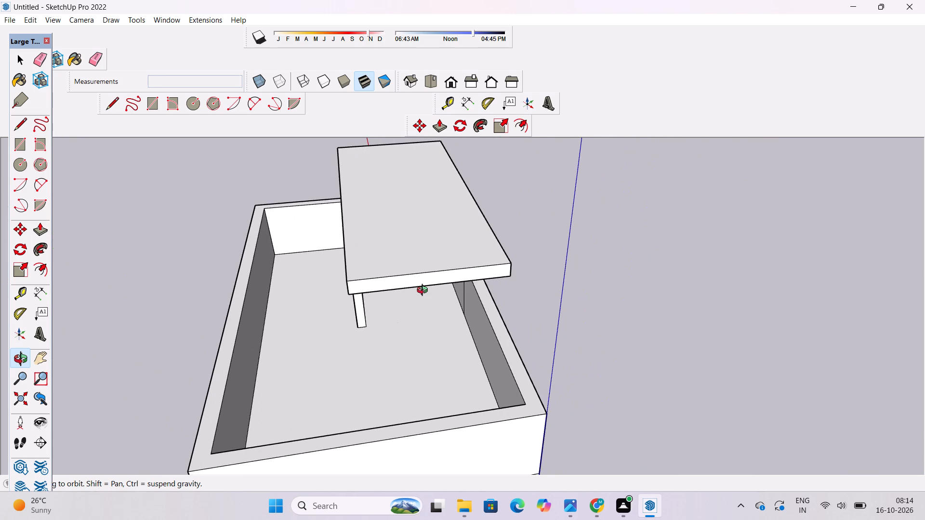
pyautogui.click(430, 294)
pyautogui.press('r')
pyautogui.scroll(5, 381, 293)
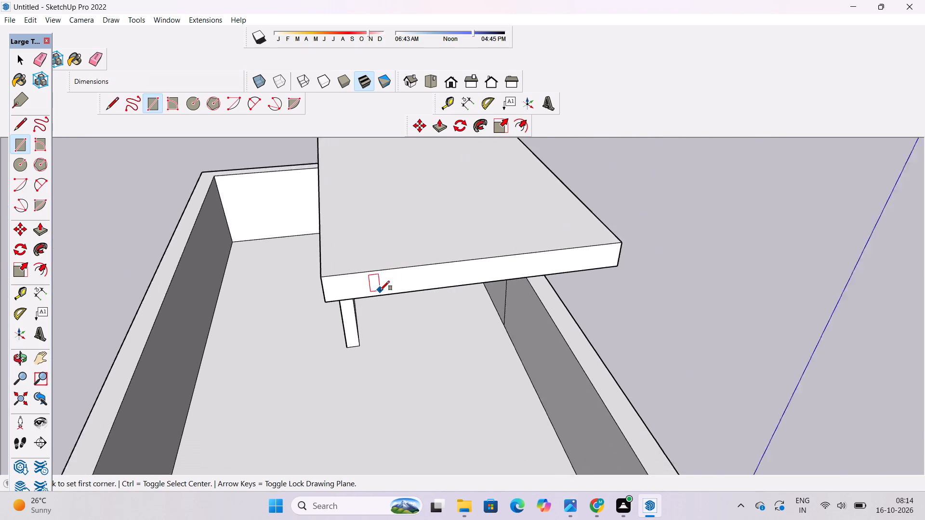
pyautogui.scroll(3, 380, 290)
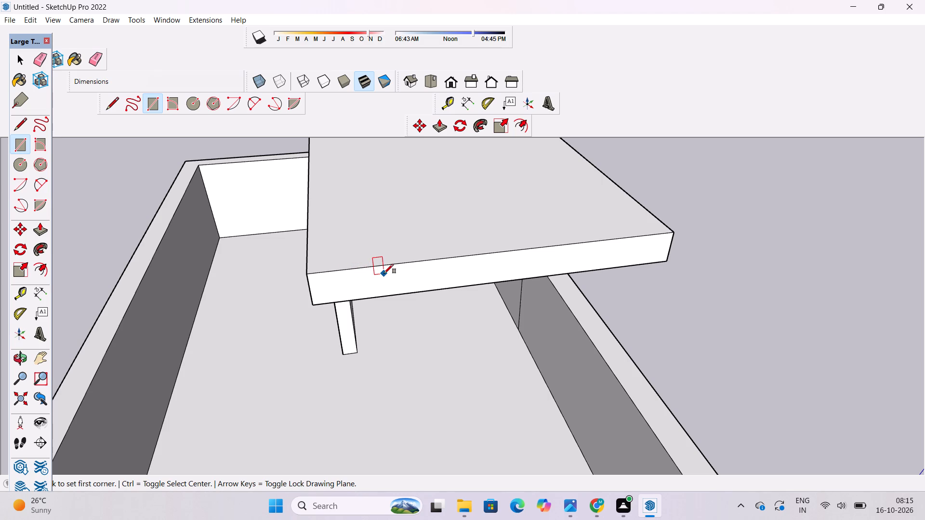
pyautogui.click(384, 274)
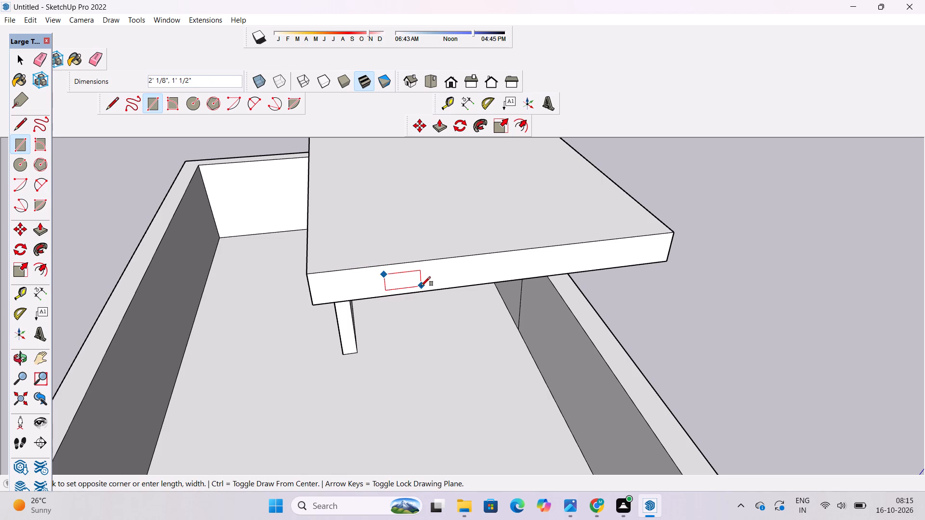
pyautogui.press('space')
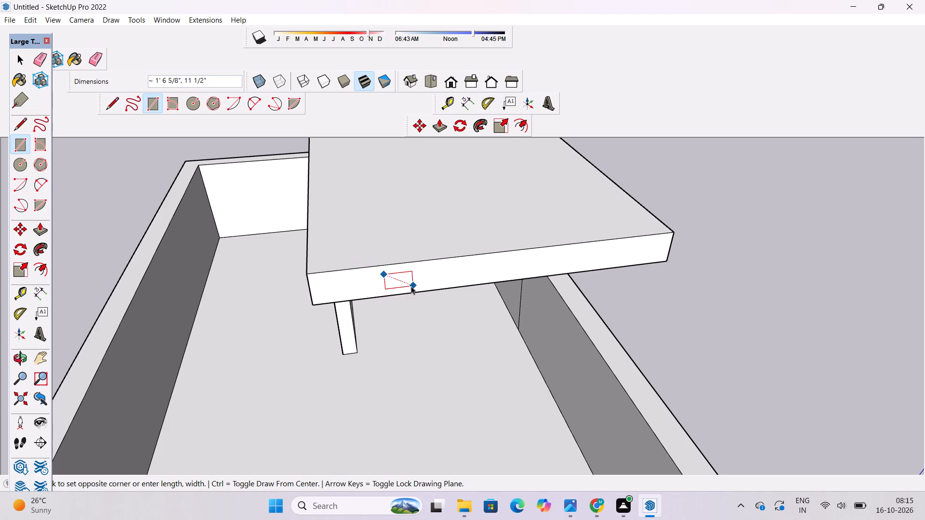
pyautogui.write('r')
pyautogui.scroll(3, 387, 282)
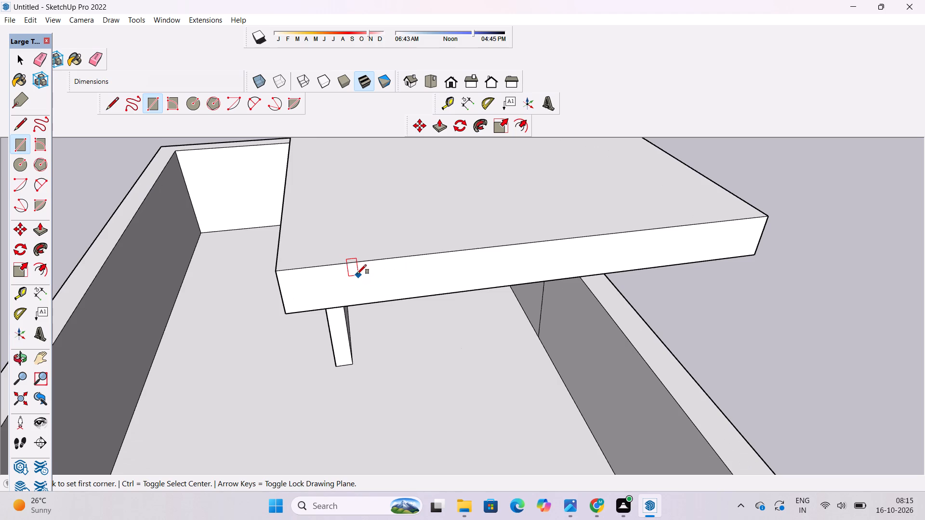
pyautogui.click(354, 272)
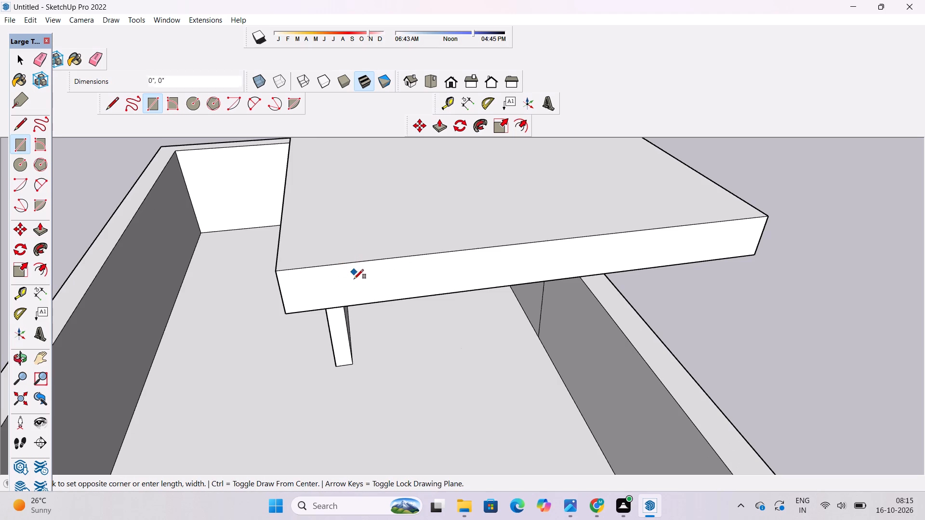
pyautogui.click(398, 292)
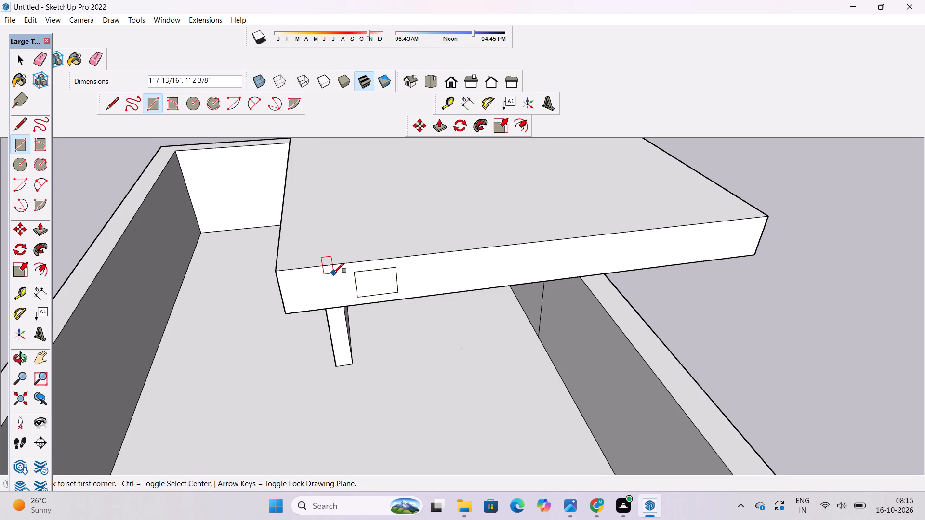
# Copy the small rectangle twice along the canopy's end face, spacing the copies about 3' apart.
pyautogui.scroll(-4, 334, 273)
pyautogui.press('space')
pyautogui.scroll(2, 334, 273)
pyautogui.doubleClick(380, 279)
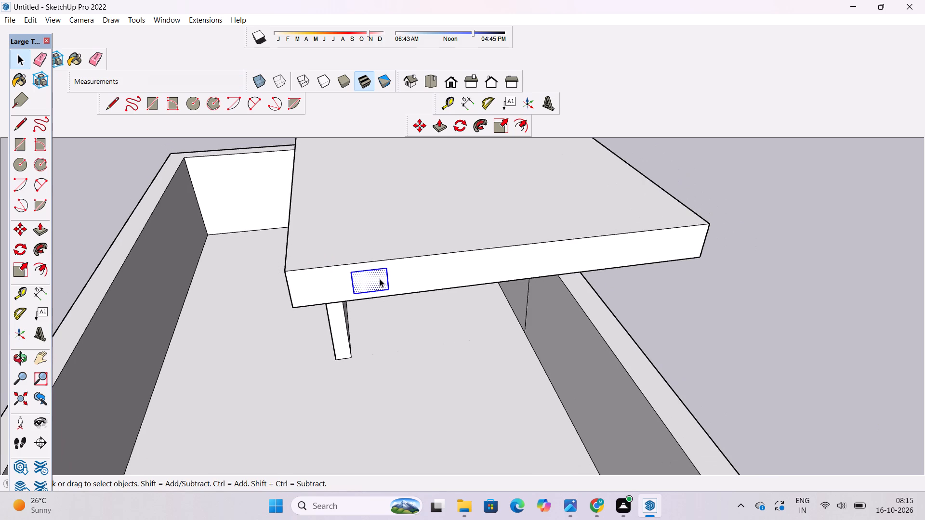
pyautogui.press('m')
pyautogui.click(353, 293)
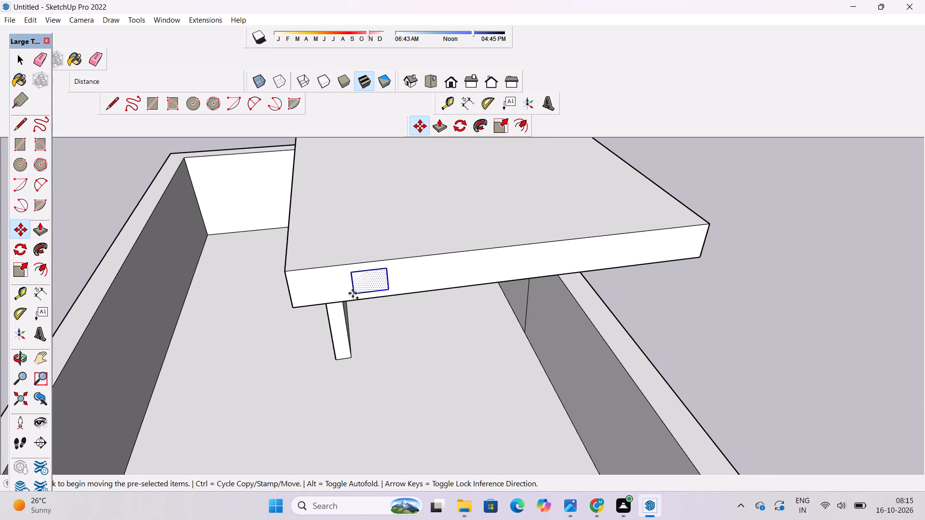
pyautogui.scroll(-2, 353, 293)
pyautogui.click(402, 287)
pyautogui.click(403, 287)
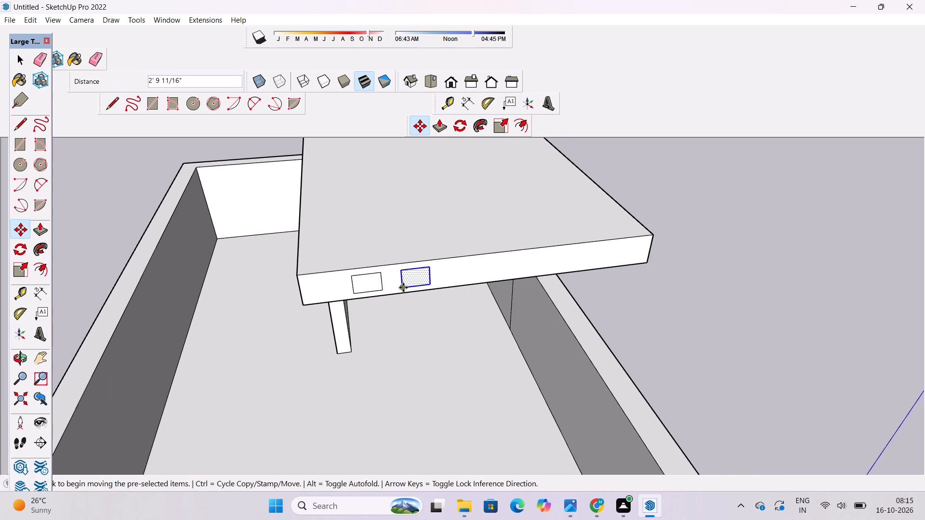
pyautogui.click(452, 278)
pyautogui.press('space')
pyautogui.press('space')
pyautogui.click(644, 295)
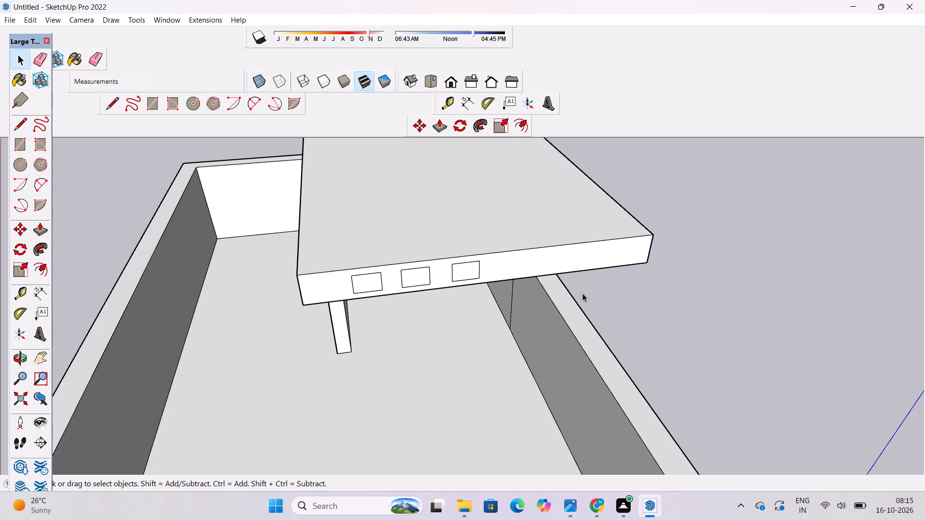
# Push/Pull the rectangle nearest the middle of the canopy's end face 17' outward to form a beam reaching the parapet.
pyautogui.press('o')
pyautogui.moveTo(634, 294); pyautogui.dragTo(436, 274)
pyautogui.scroll(-4, 432, 271)
pyautogui.keyDown('shift'); pyautogui.moveTo(337, 266); pyautogui.dragTo(457, 304); pyautogui.keyUp('shift')
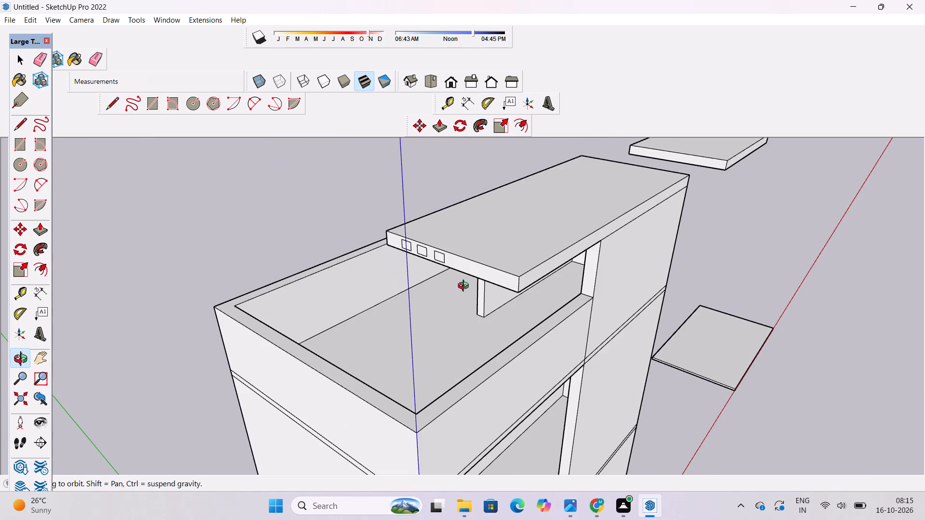
pyautogui.scroll(3, 451, 249)
pyautogui.keyDown('shift'); pyautogui.moveTo(451, 248); pyautogui.dragTo(463, 231); pyautogui.keyUp('shift')
pyautogui.moveTo(462, 241); pyautogui.dragTo(442, 241)
pyautogui.keyDown('shift'); pyautogui.click(442, 241); pyautogui.keyUp('shift')
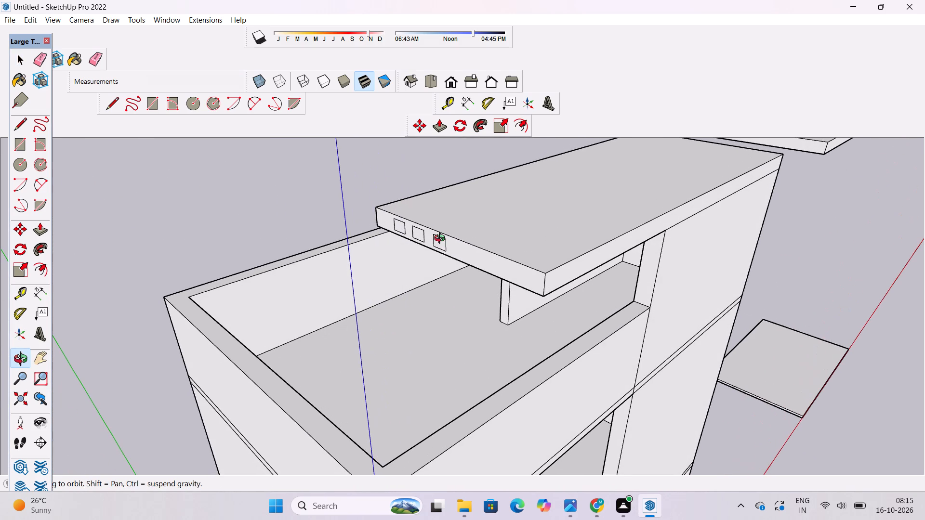
pyautogui.press('p')
pyautogui.click(443, 242)
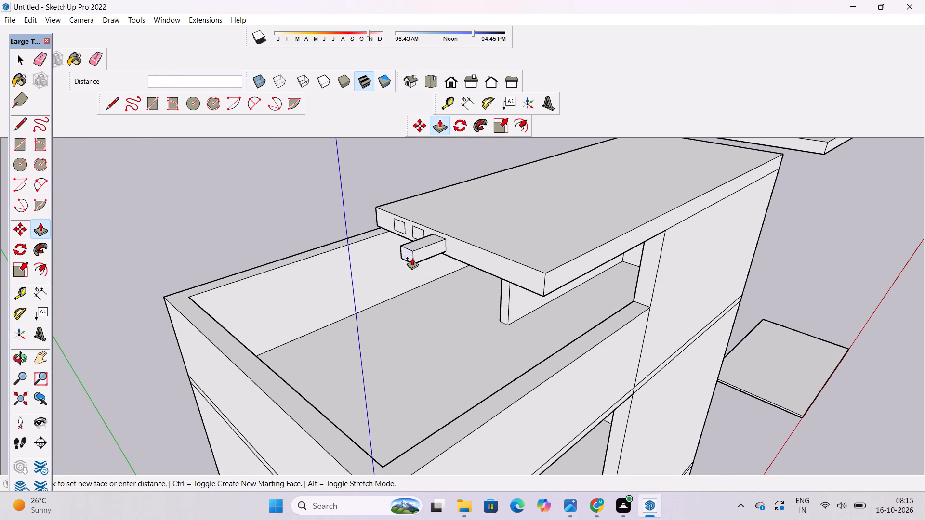
pyautogui.scroll(-7, 359, 264)
pyautogui.scroll(4, 353, 273)
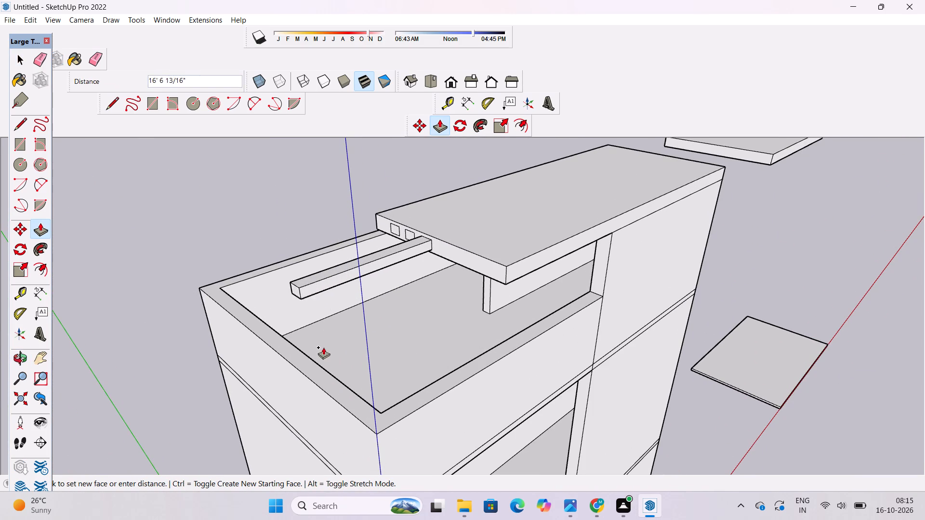
pyautogui.click(304, 375)
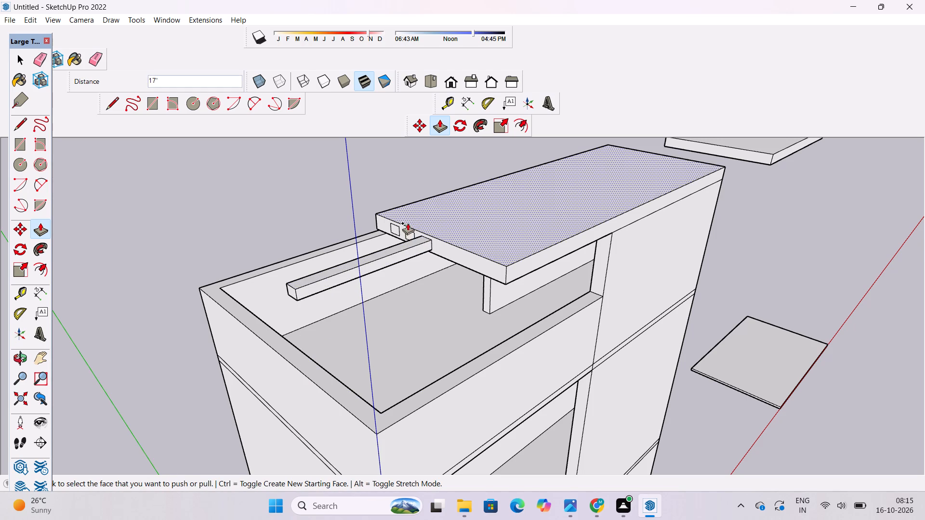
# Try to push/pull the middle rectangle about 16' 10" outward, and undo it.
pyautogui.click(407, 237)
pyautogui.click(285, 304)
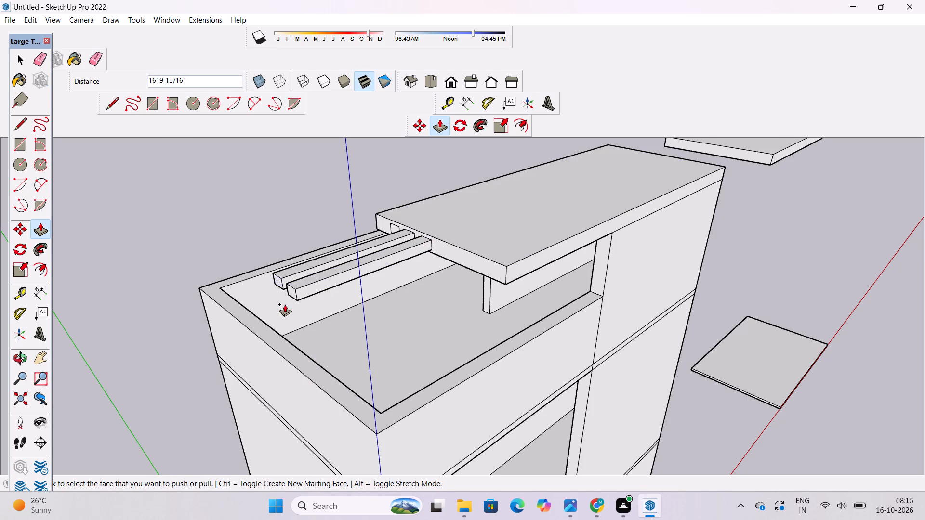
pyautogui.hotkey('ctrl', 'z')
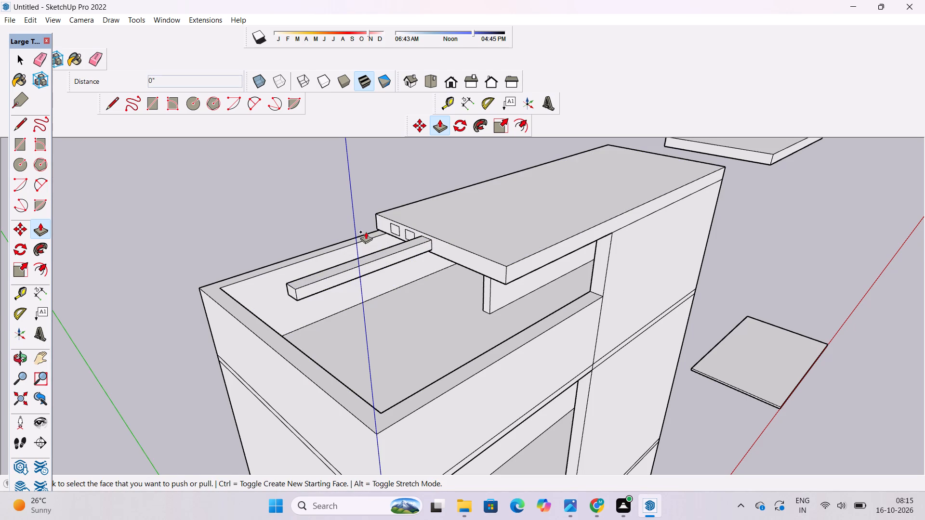
# Push/Pull the two remaining rectangles on the canopy's end face 17' outward, matching the first beam's length.
pyautogui.scroll(3, 366, 232)
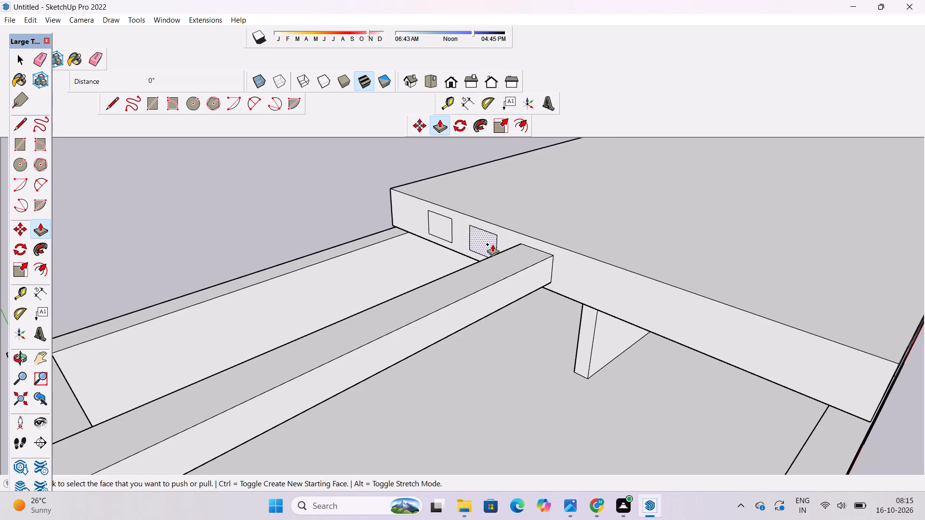
pyautogui.click(492, 244)
pyautogui.scroll(-7, 492, 244)
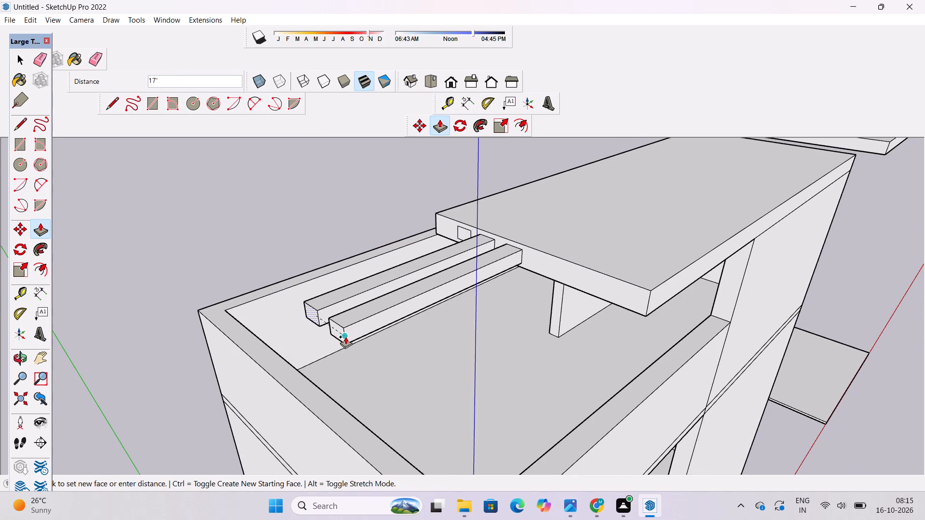
pyautogui.click(345, 337)
pyautogui.click(464, 232)
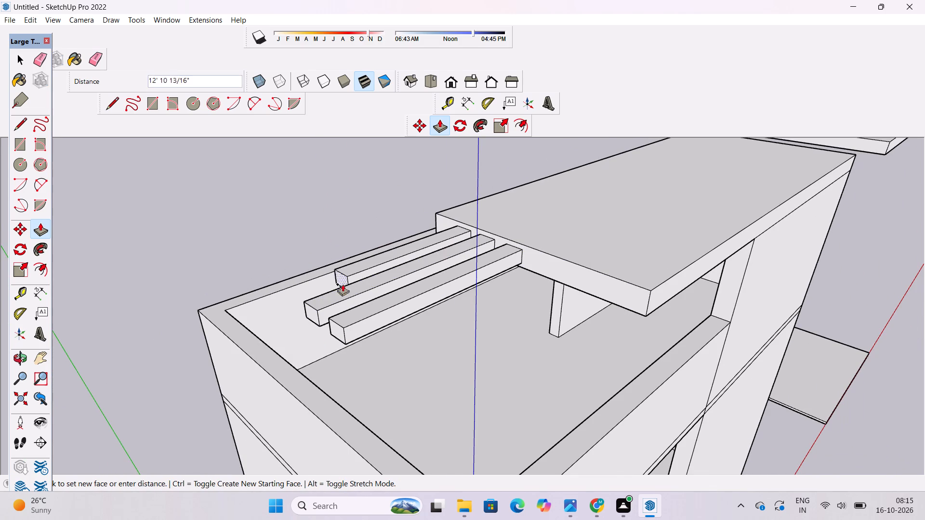
pyautogui.click(311, 312)
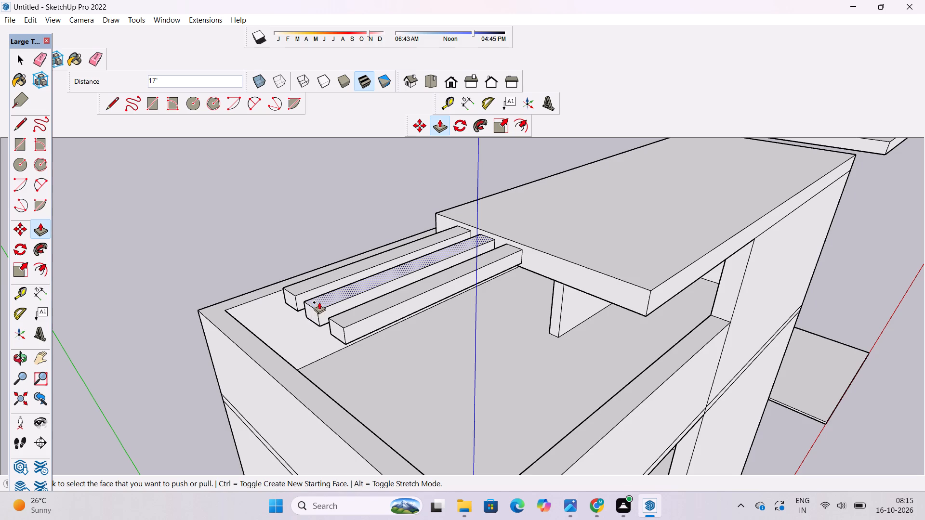
# Examine the three projecting beams and the gap between their ends and the terrace parapet from several angles.
pyautogui.press('o')
pyautogui.scroll(-3, 339, 302)
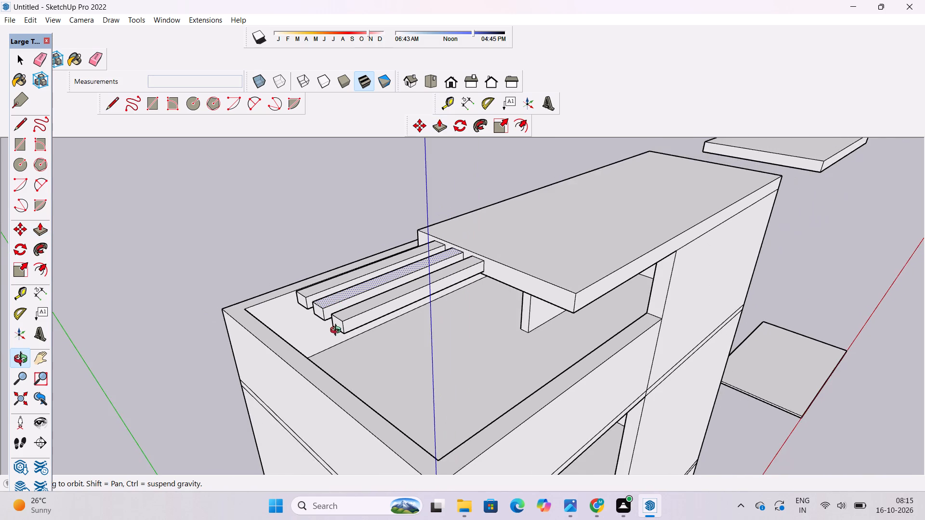
pyautogui.keyDown('shift'); pyautogui.moveTo(338, 331); pyautogui.dragTo(350, 290); pyautogui.keyUp('shift')
pyautogui.moveTo(350, 290); pyautogui.dragTo(446, 286)
pyautogui.moveTo(446, 286); pyautogui.dragTo(366, 296)
pyautogui.moveTo(343, 304); pyautogui.dragTo(508, 322)
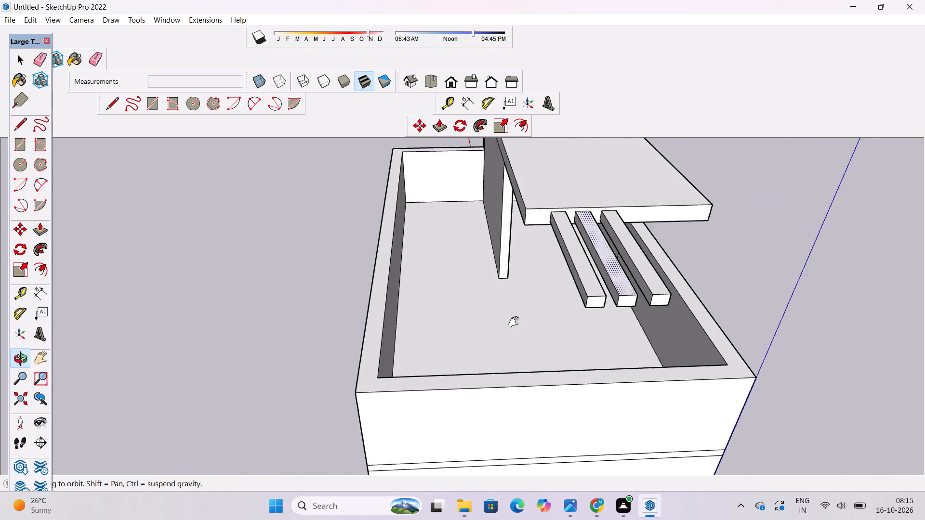
pyautogui.keyDown('shift'); pyautogui.moveTo(514, 320); pyautogui.dragTo(280, 271); pyautogui.keyUp('shift')
pyautogui.moveTo(303, 293); pyautogui.dragTo(330, 321)
pyautogui.keyDown('shift'); pyautogui.moveTo(334, 310); pyautogui.dragTo(355, 294); pyautogui.keyUp('shift')
pyautogui.moveTo(359, 295); pyautogui.dragTo(366, 317)
pyautogui.keyDown('shift'); pyautogui.moveTo(366, 319); pyautogui.dragTo(391, 276); pyautogui.keyUp('shift')
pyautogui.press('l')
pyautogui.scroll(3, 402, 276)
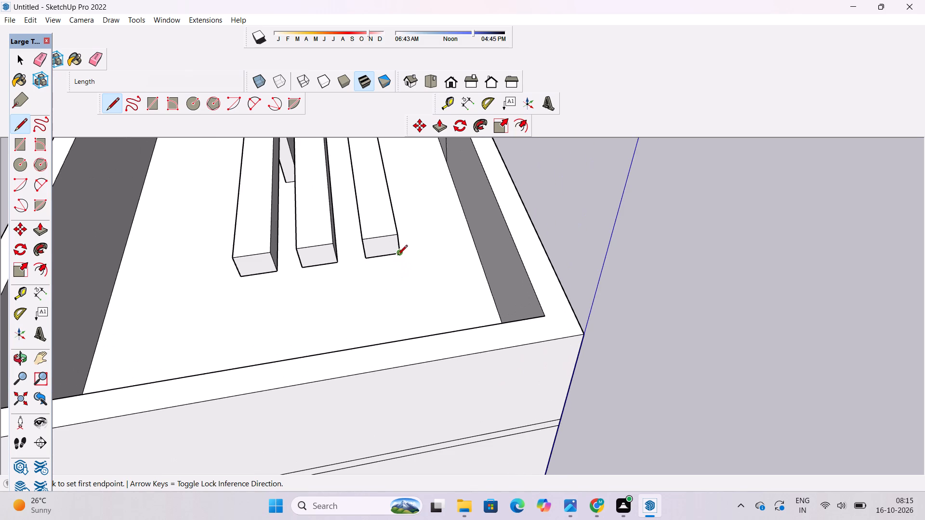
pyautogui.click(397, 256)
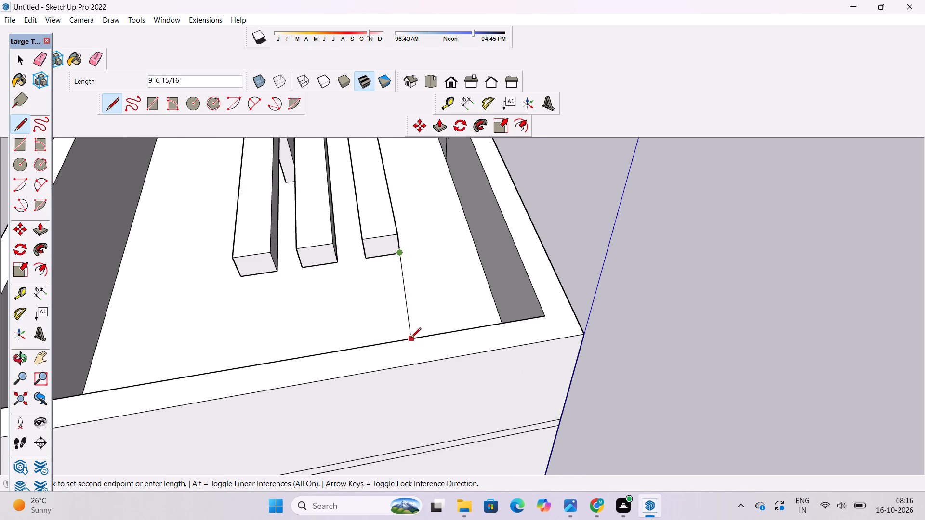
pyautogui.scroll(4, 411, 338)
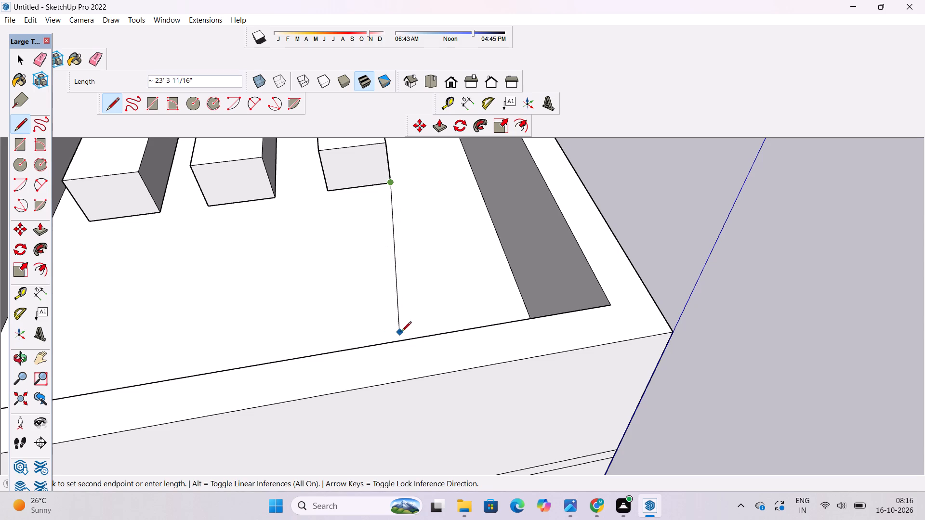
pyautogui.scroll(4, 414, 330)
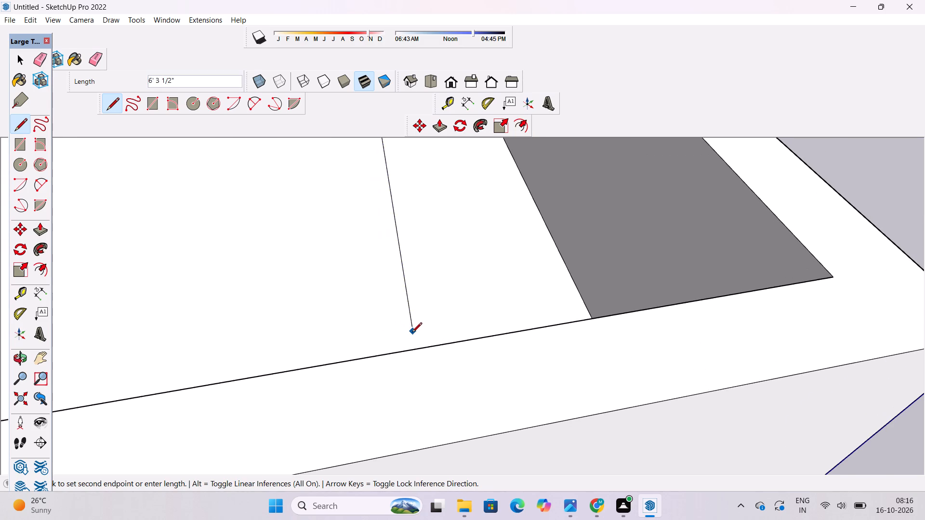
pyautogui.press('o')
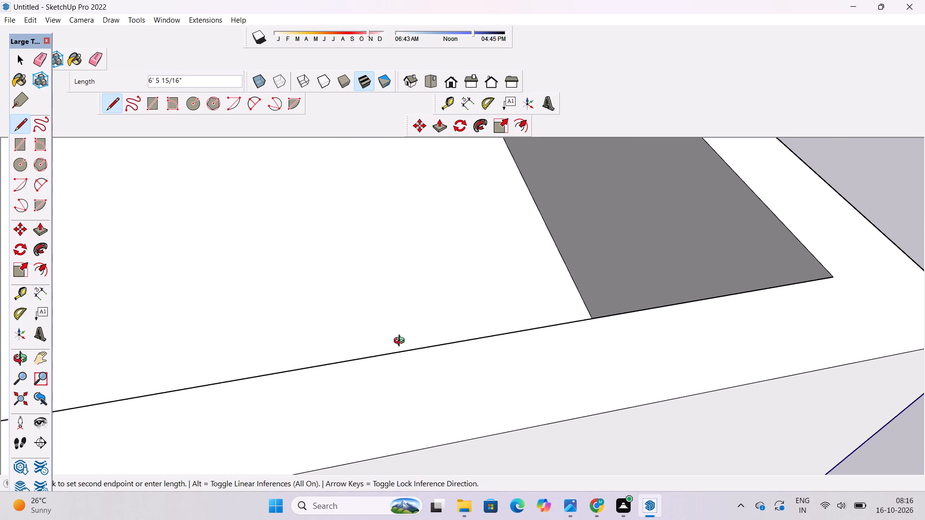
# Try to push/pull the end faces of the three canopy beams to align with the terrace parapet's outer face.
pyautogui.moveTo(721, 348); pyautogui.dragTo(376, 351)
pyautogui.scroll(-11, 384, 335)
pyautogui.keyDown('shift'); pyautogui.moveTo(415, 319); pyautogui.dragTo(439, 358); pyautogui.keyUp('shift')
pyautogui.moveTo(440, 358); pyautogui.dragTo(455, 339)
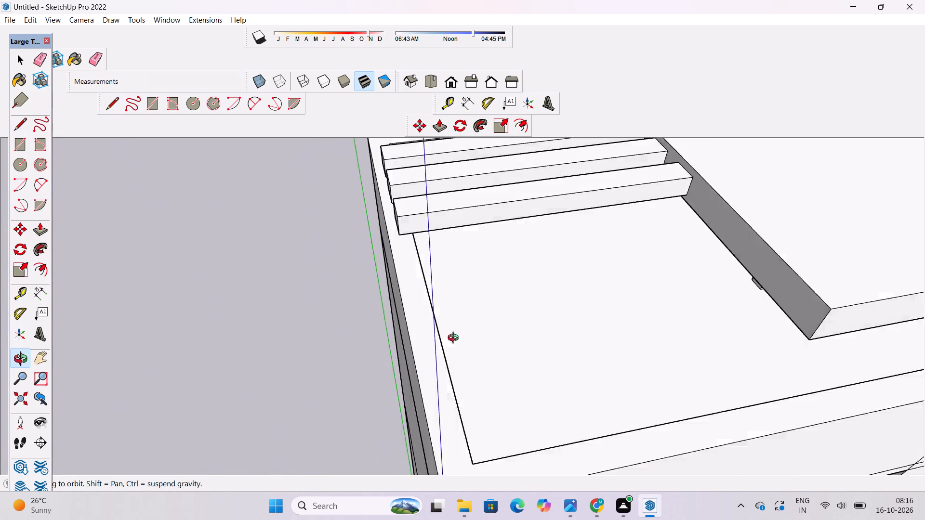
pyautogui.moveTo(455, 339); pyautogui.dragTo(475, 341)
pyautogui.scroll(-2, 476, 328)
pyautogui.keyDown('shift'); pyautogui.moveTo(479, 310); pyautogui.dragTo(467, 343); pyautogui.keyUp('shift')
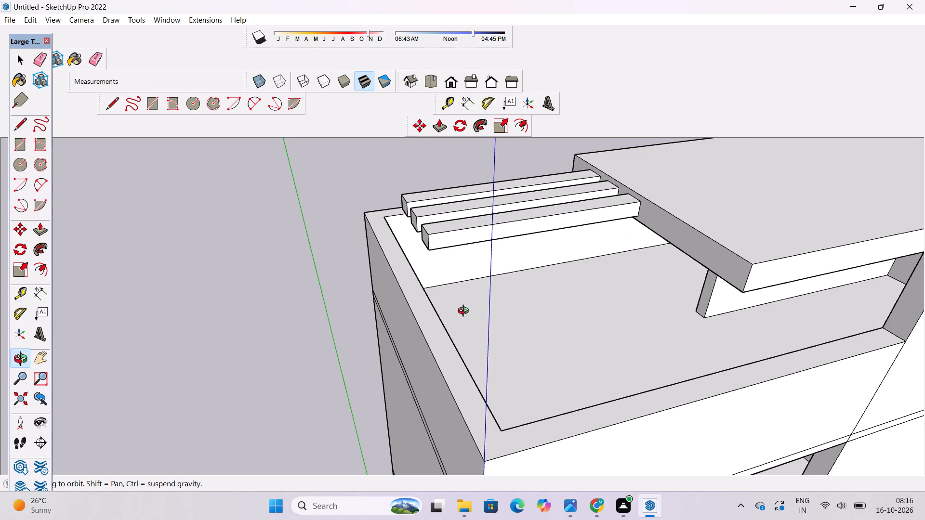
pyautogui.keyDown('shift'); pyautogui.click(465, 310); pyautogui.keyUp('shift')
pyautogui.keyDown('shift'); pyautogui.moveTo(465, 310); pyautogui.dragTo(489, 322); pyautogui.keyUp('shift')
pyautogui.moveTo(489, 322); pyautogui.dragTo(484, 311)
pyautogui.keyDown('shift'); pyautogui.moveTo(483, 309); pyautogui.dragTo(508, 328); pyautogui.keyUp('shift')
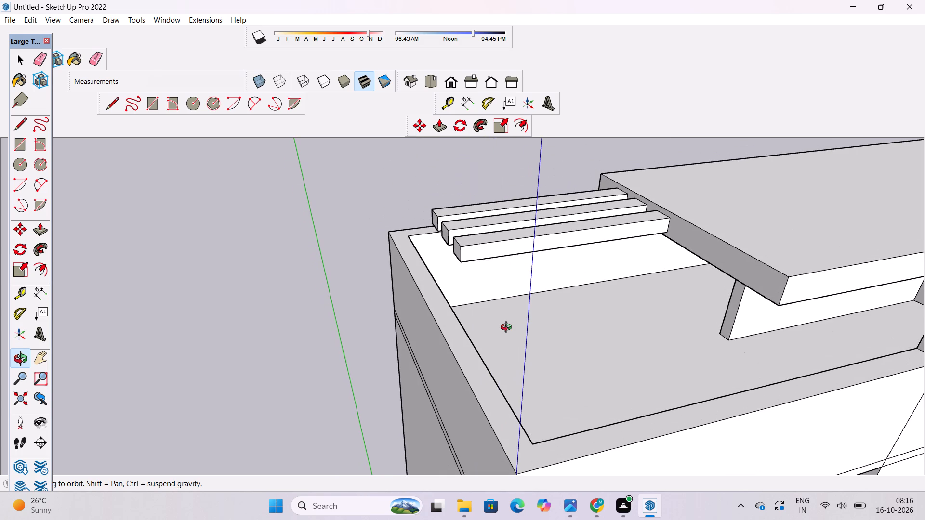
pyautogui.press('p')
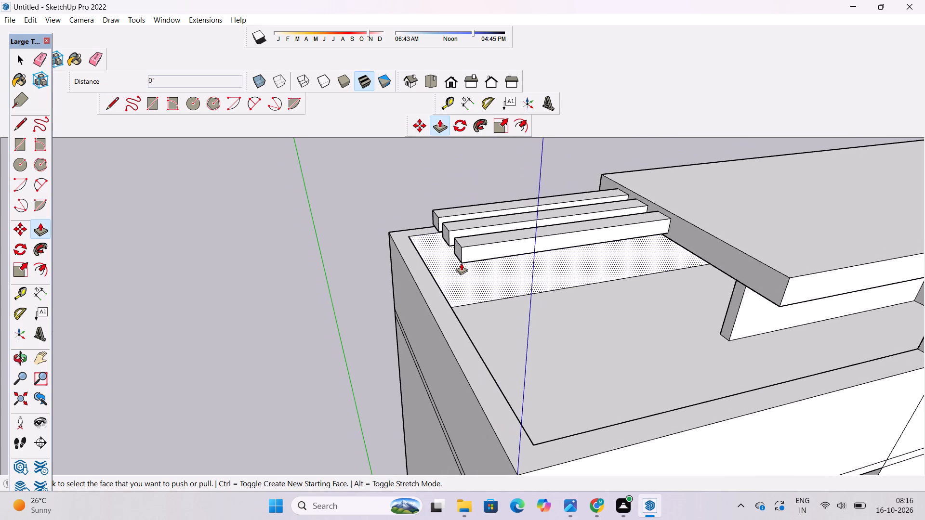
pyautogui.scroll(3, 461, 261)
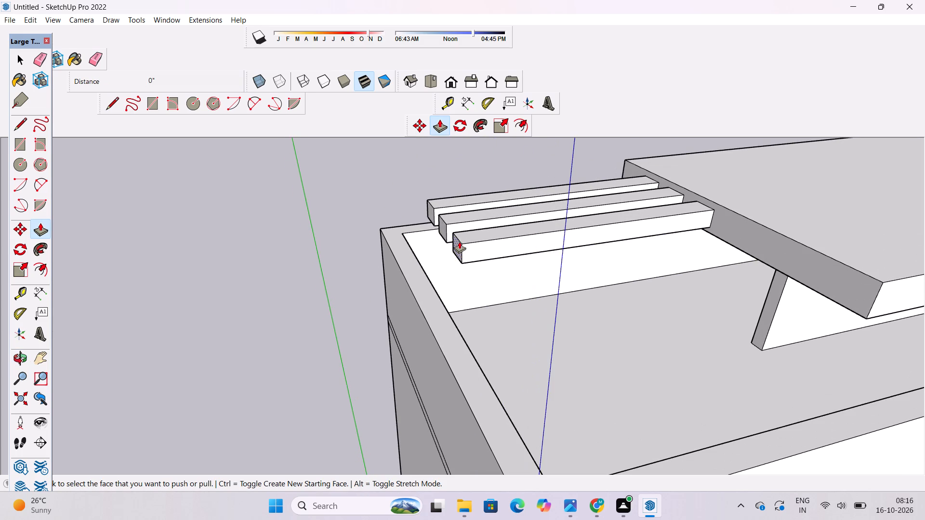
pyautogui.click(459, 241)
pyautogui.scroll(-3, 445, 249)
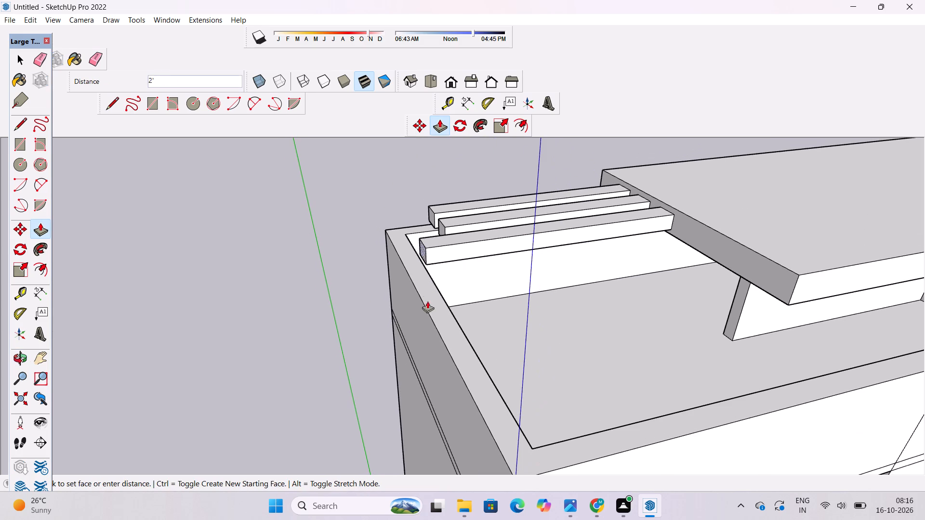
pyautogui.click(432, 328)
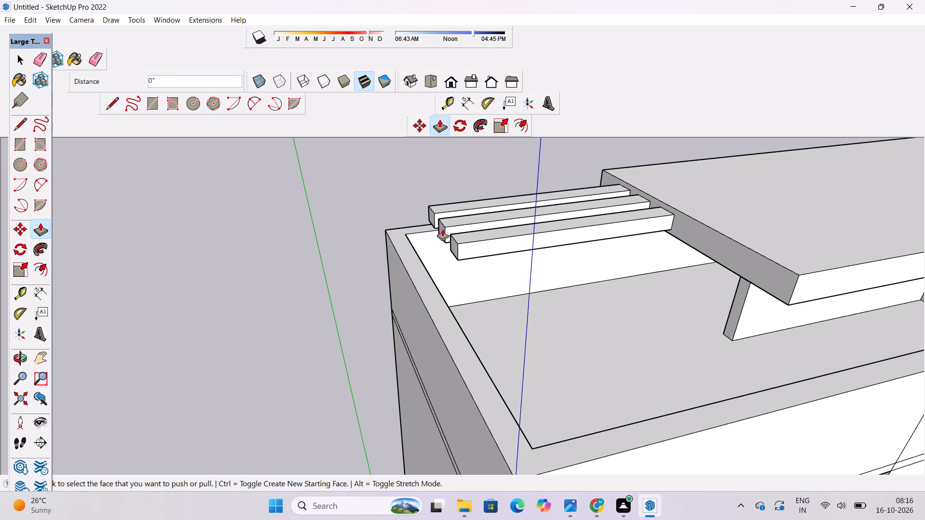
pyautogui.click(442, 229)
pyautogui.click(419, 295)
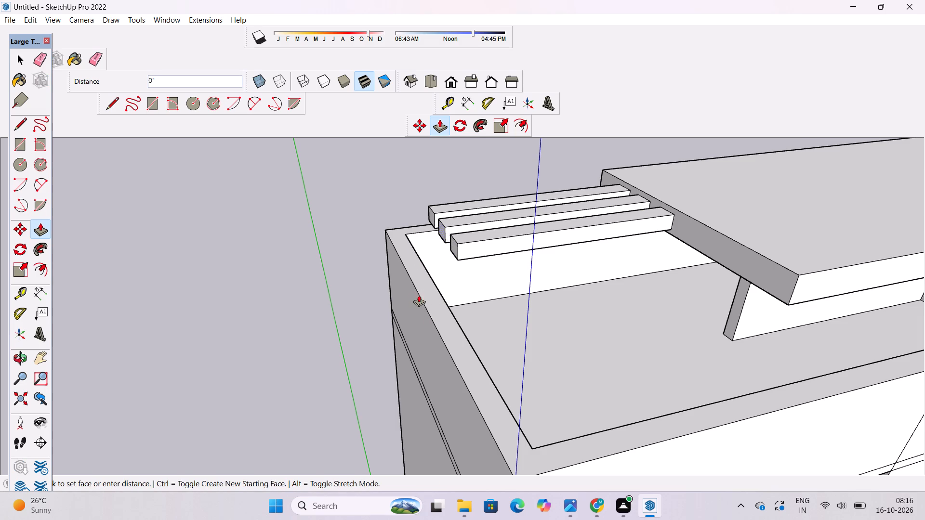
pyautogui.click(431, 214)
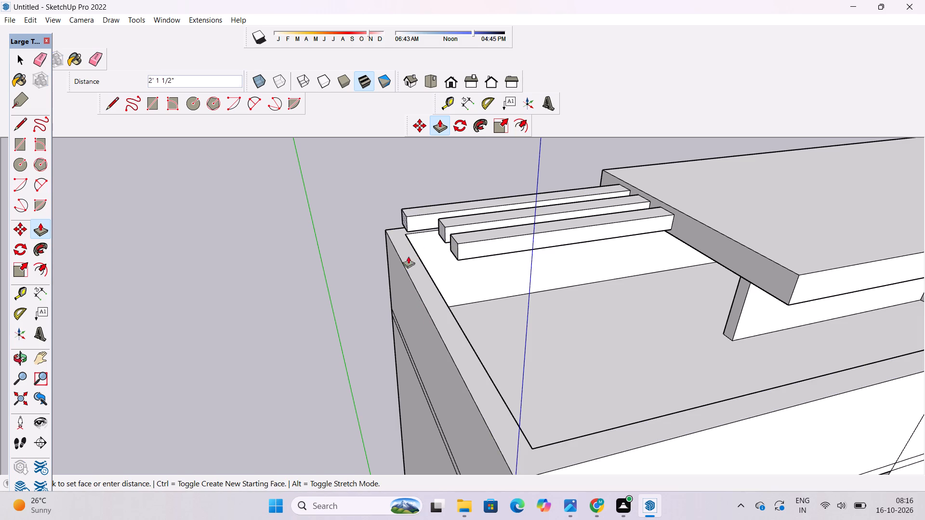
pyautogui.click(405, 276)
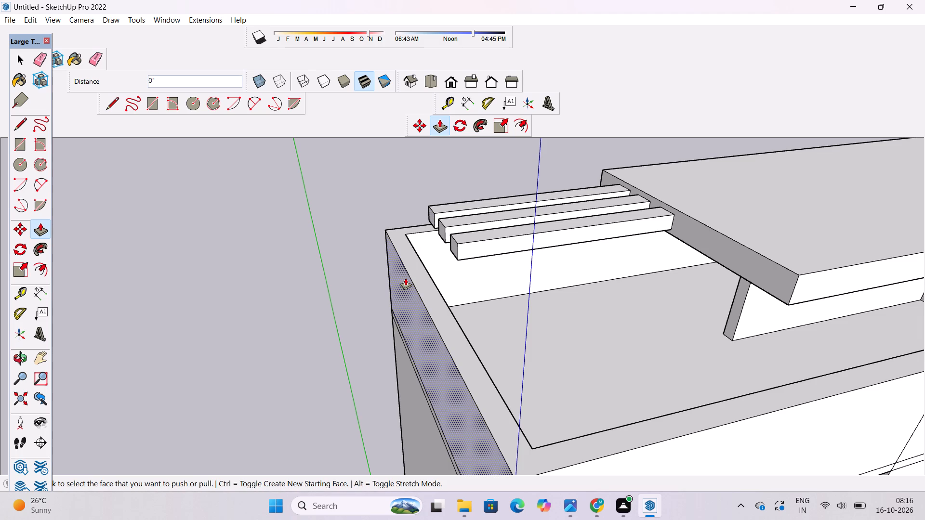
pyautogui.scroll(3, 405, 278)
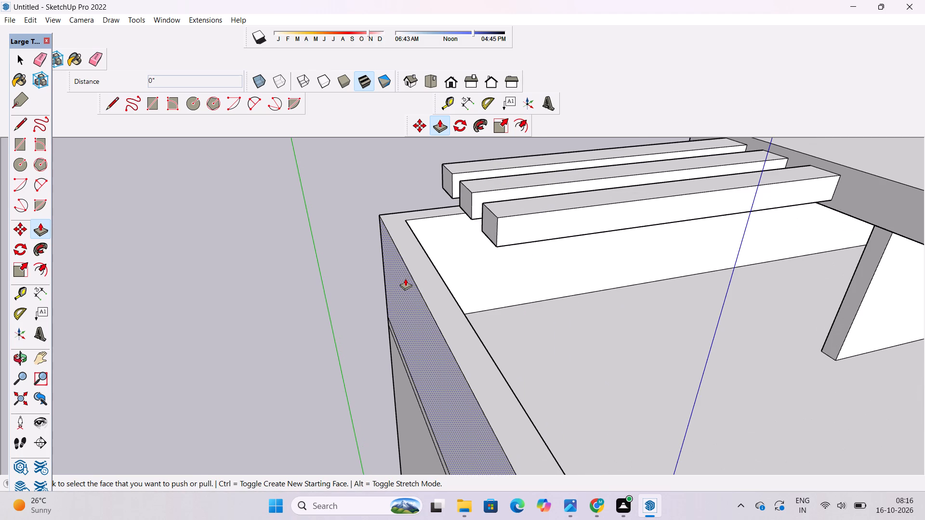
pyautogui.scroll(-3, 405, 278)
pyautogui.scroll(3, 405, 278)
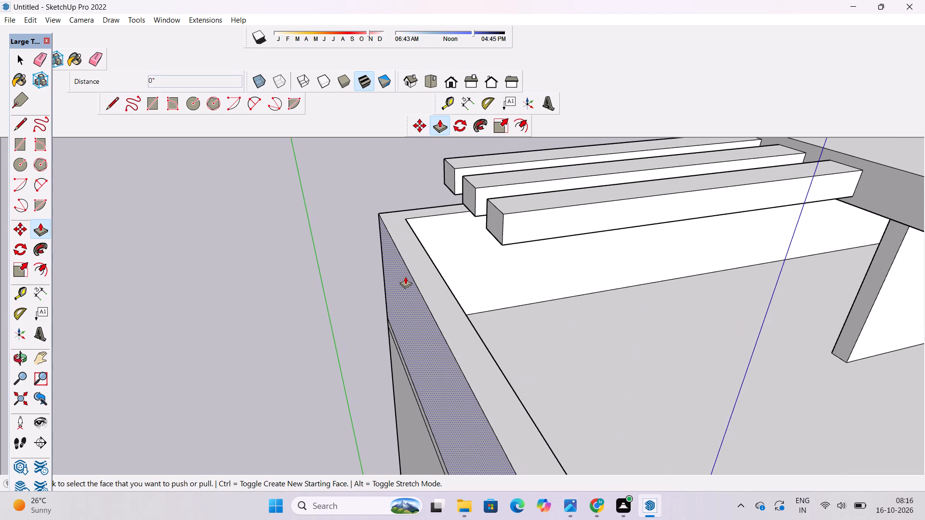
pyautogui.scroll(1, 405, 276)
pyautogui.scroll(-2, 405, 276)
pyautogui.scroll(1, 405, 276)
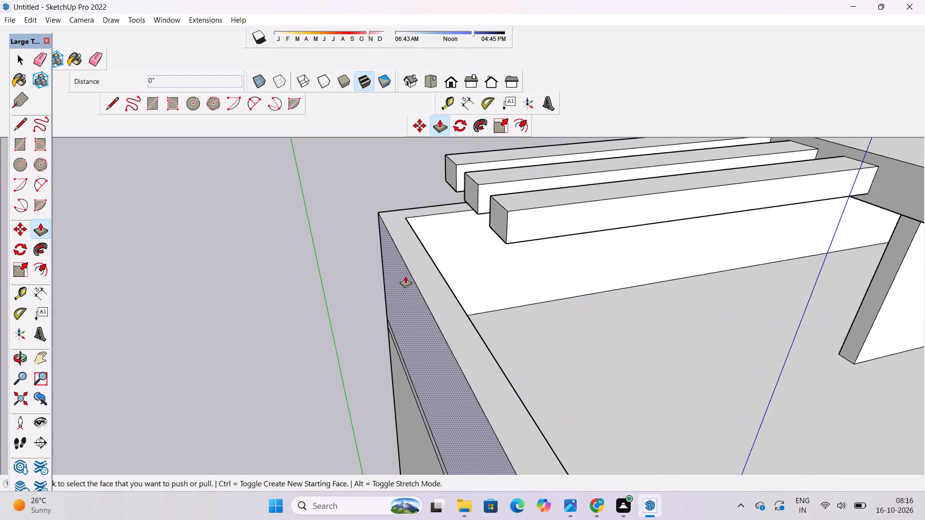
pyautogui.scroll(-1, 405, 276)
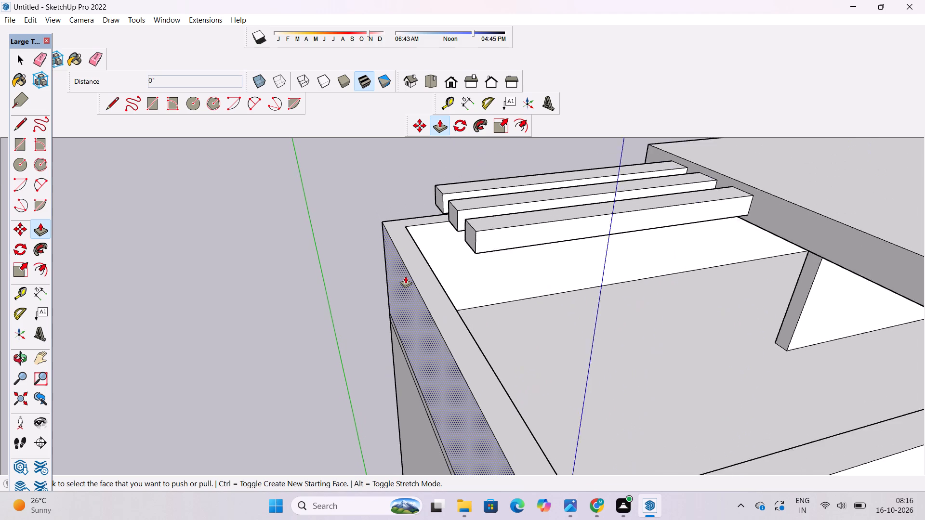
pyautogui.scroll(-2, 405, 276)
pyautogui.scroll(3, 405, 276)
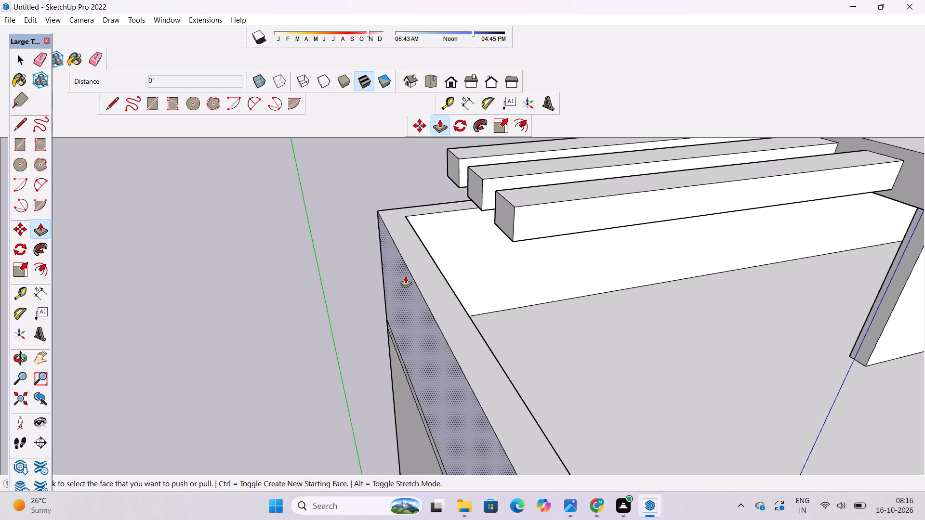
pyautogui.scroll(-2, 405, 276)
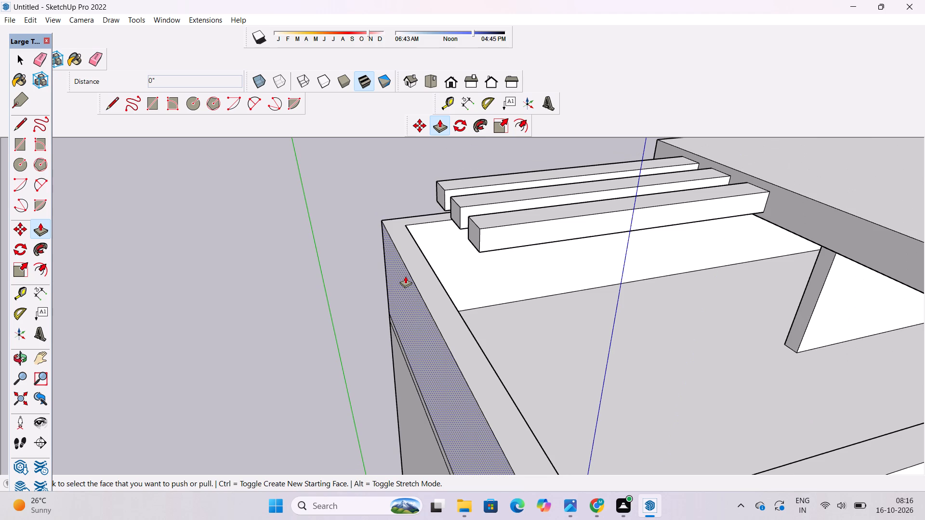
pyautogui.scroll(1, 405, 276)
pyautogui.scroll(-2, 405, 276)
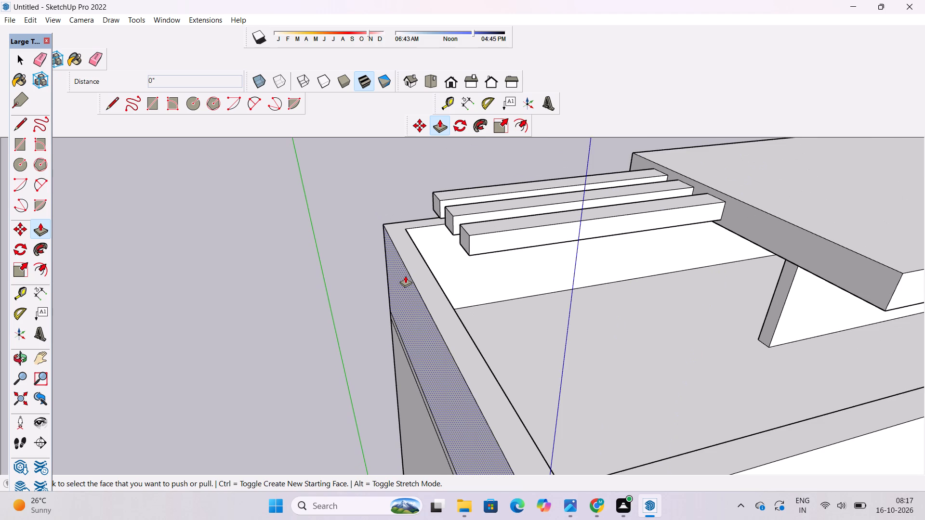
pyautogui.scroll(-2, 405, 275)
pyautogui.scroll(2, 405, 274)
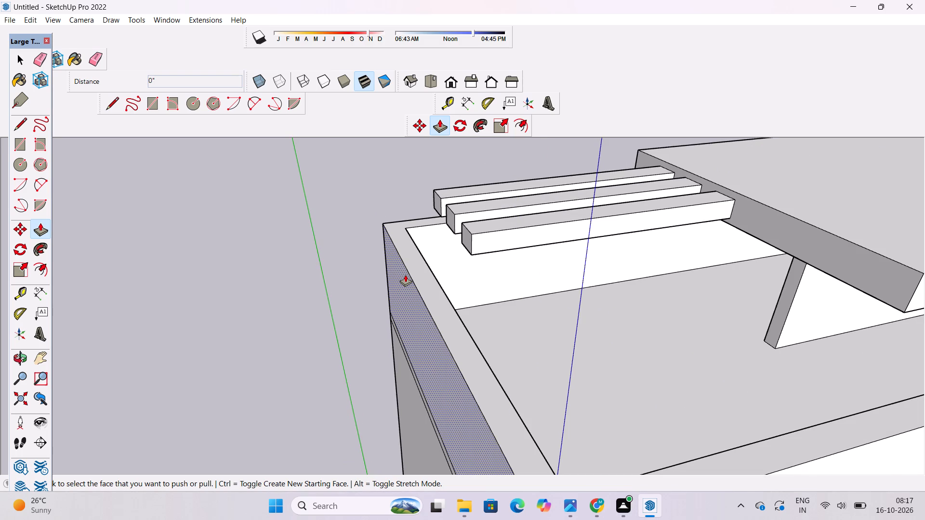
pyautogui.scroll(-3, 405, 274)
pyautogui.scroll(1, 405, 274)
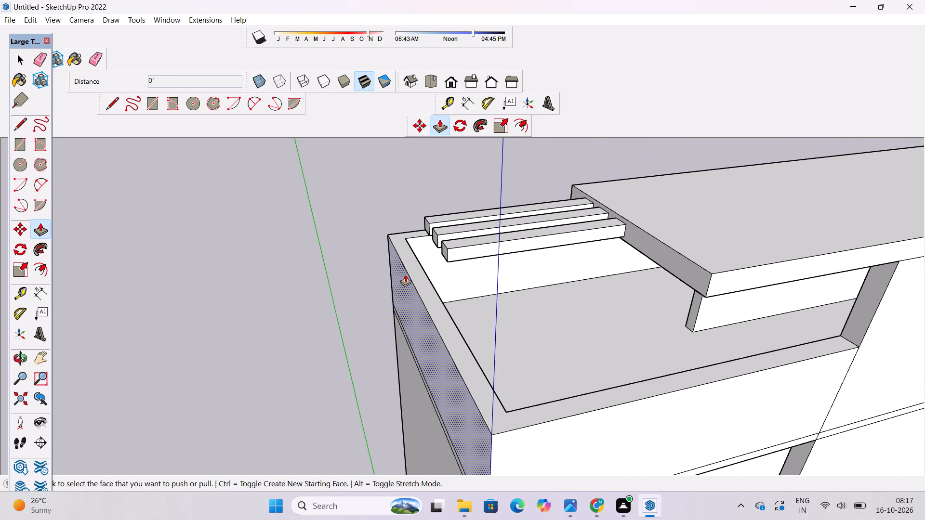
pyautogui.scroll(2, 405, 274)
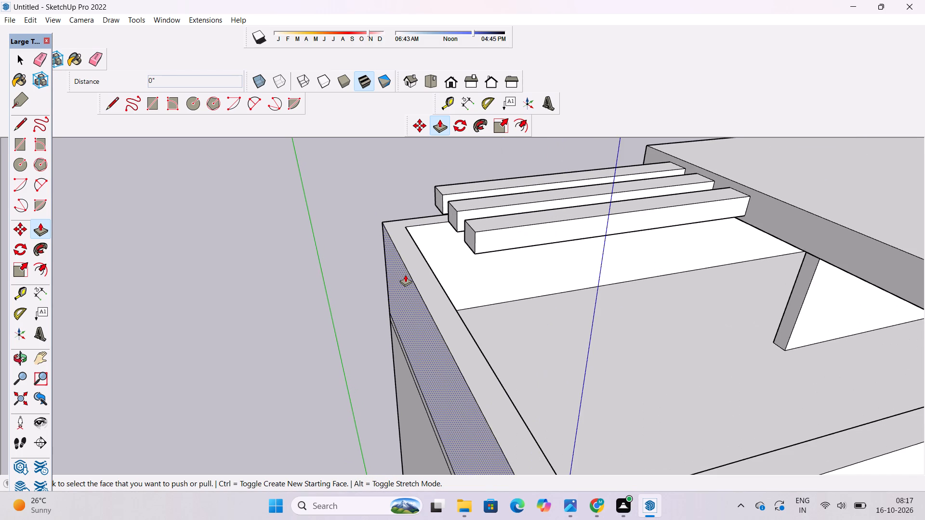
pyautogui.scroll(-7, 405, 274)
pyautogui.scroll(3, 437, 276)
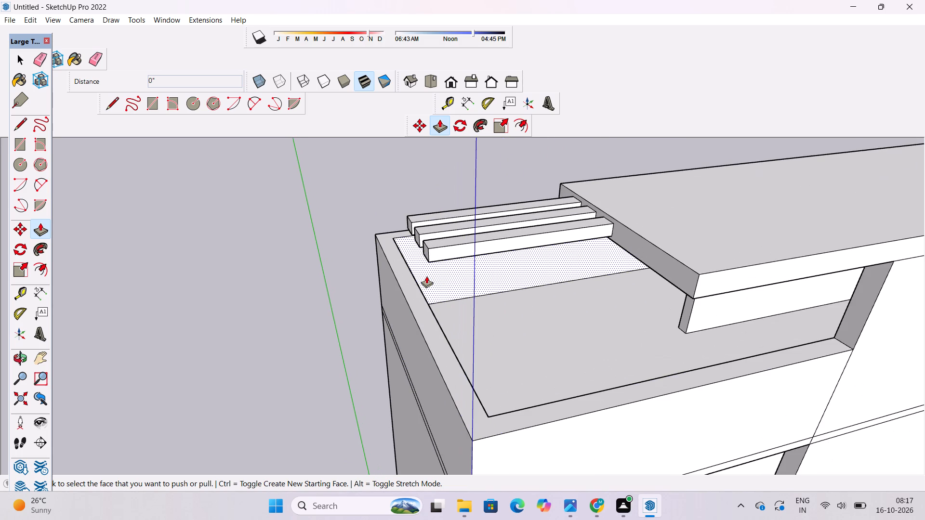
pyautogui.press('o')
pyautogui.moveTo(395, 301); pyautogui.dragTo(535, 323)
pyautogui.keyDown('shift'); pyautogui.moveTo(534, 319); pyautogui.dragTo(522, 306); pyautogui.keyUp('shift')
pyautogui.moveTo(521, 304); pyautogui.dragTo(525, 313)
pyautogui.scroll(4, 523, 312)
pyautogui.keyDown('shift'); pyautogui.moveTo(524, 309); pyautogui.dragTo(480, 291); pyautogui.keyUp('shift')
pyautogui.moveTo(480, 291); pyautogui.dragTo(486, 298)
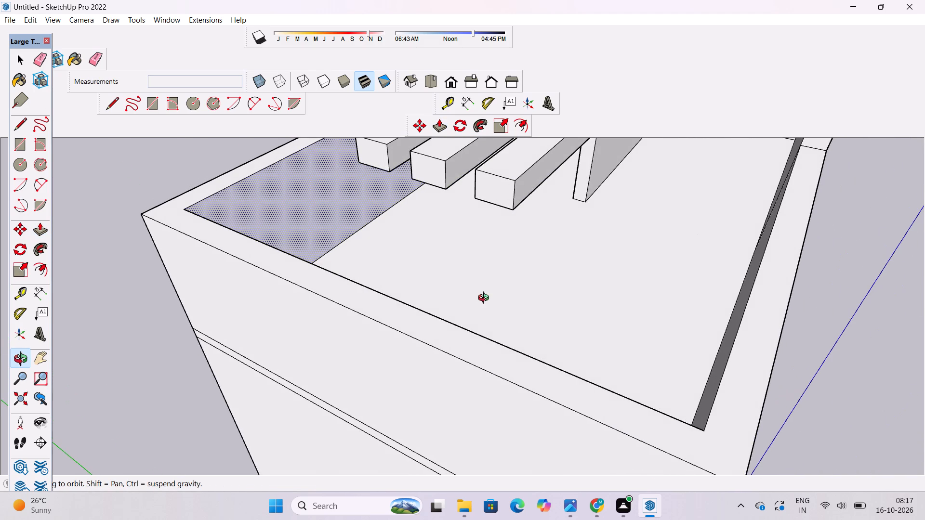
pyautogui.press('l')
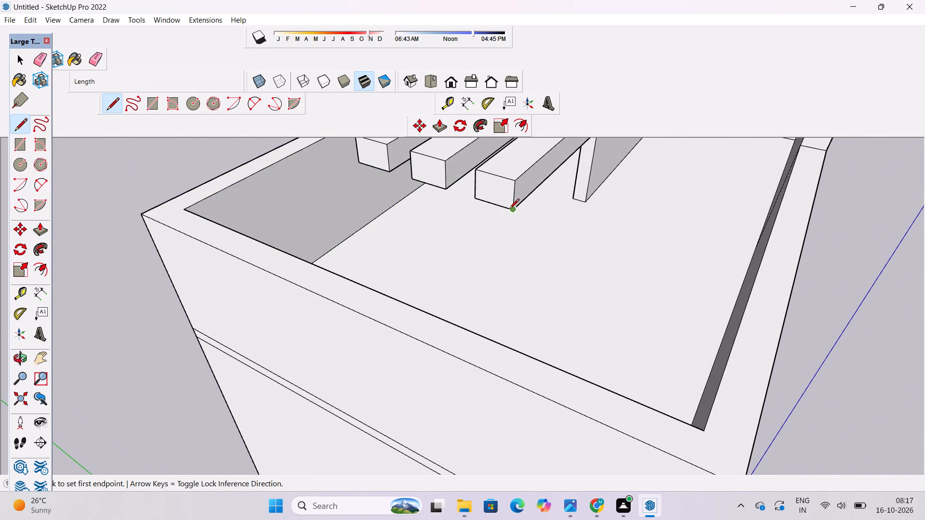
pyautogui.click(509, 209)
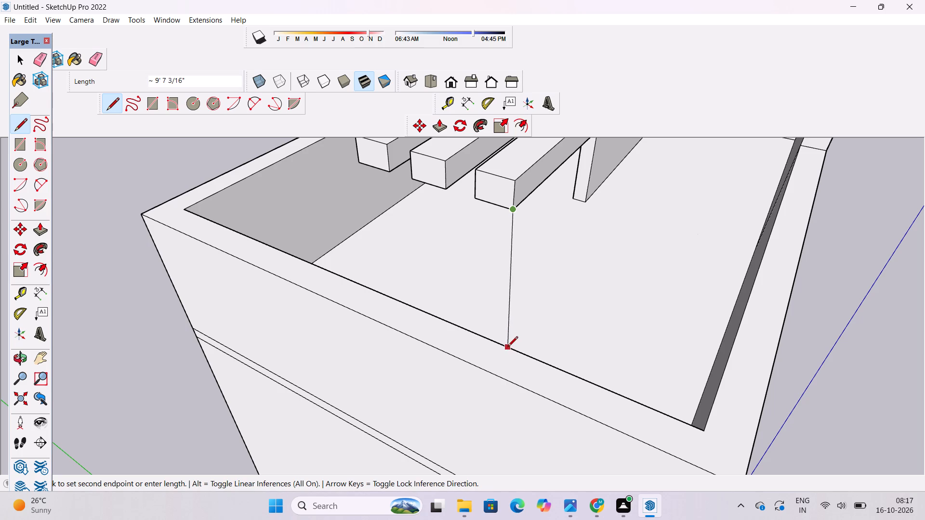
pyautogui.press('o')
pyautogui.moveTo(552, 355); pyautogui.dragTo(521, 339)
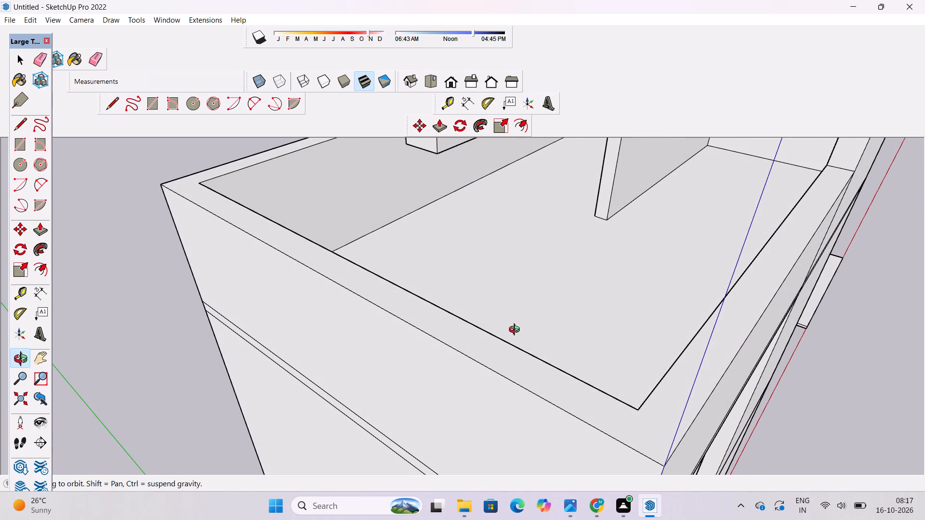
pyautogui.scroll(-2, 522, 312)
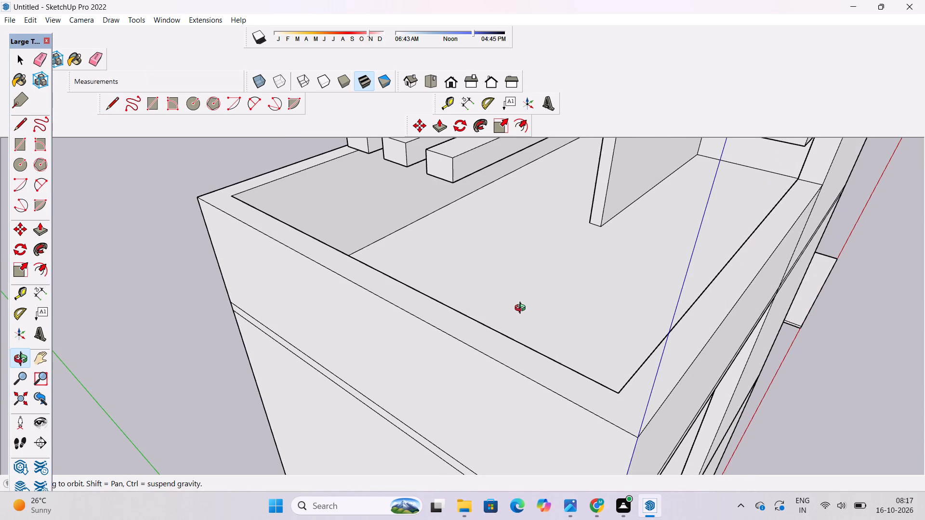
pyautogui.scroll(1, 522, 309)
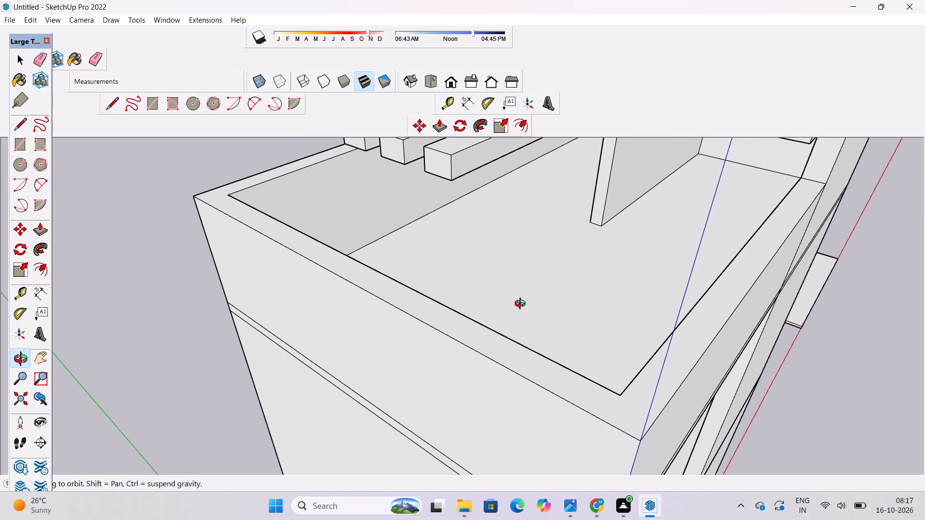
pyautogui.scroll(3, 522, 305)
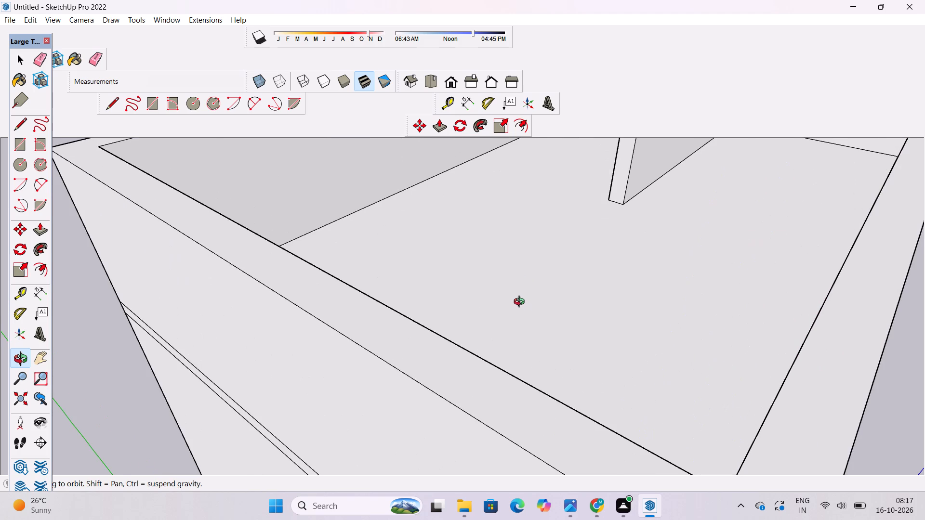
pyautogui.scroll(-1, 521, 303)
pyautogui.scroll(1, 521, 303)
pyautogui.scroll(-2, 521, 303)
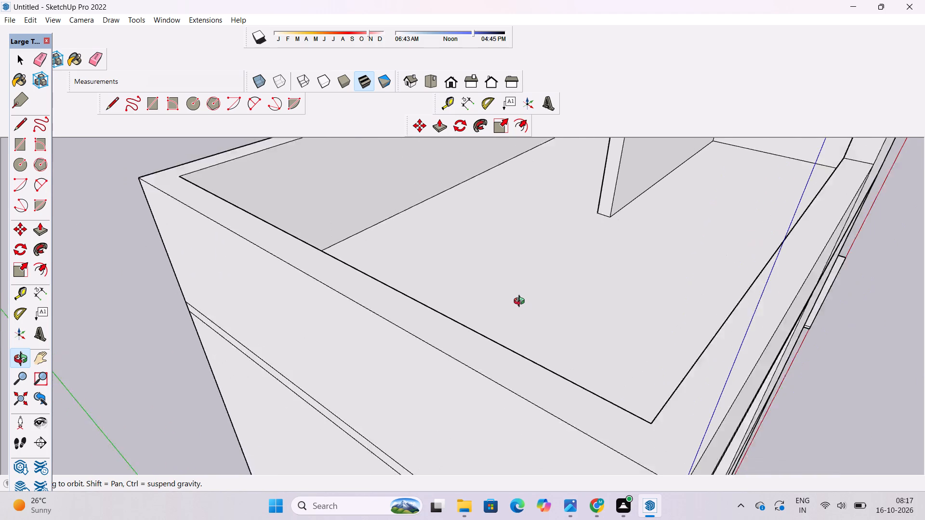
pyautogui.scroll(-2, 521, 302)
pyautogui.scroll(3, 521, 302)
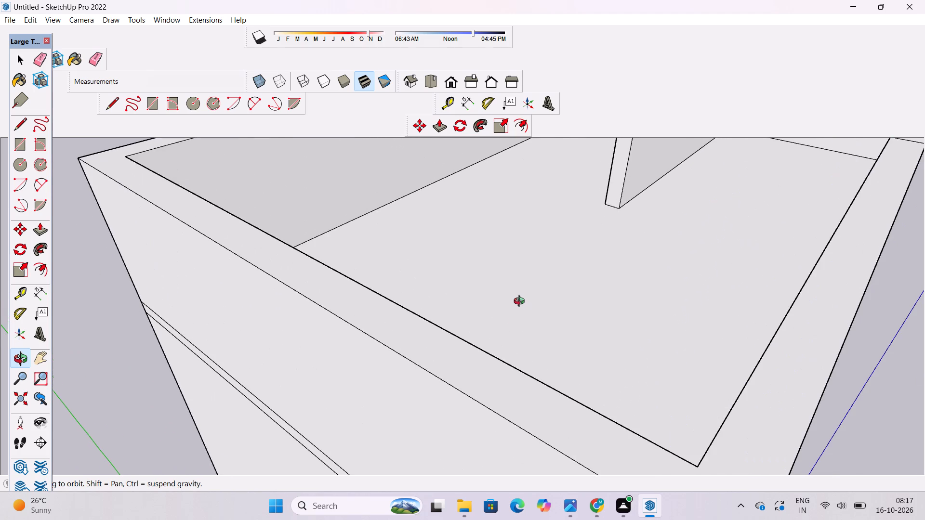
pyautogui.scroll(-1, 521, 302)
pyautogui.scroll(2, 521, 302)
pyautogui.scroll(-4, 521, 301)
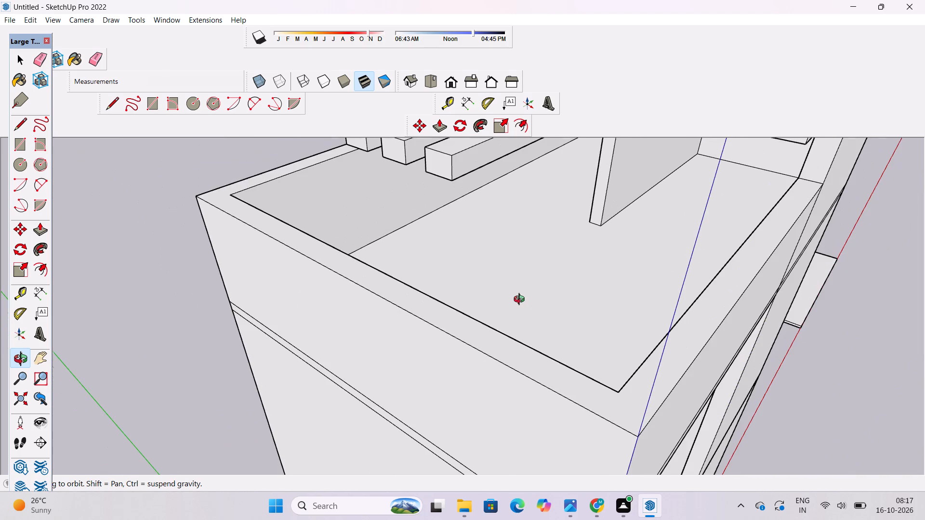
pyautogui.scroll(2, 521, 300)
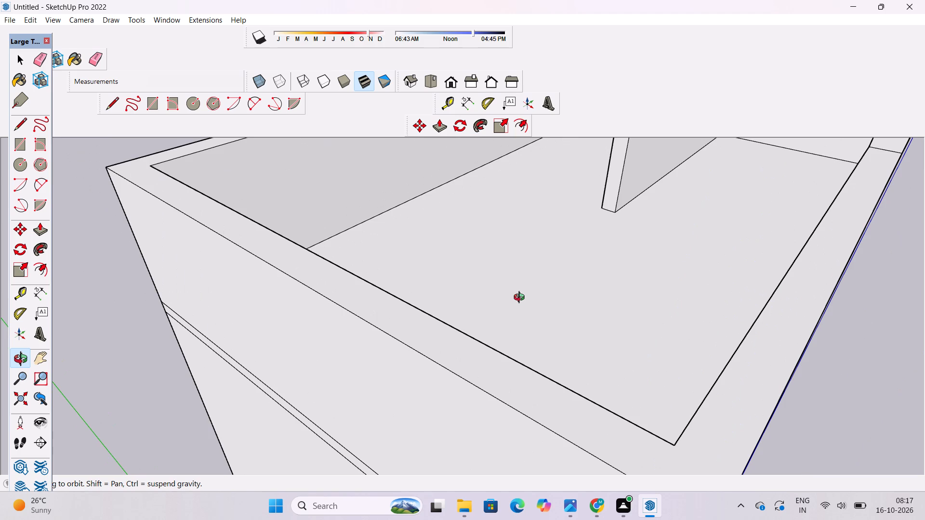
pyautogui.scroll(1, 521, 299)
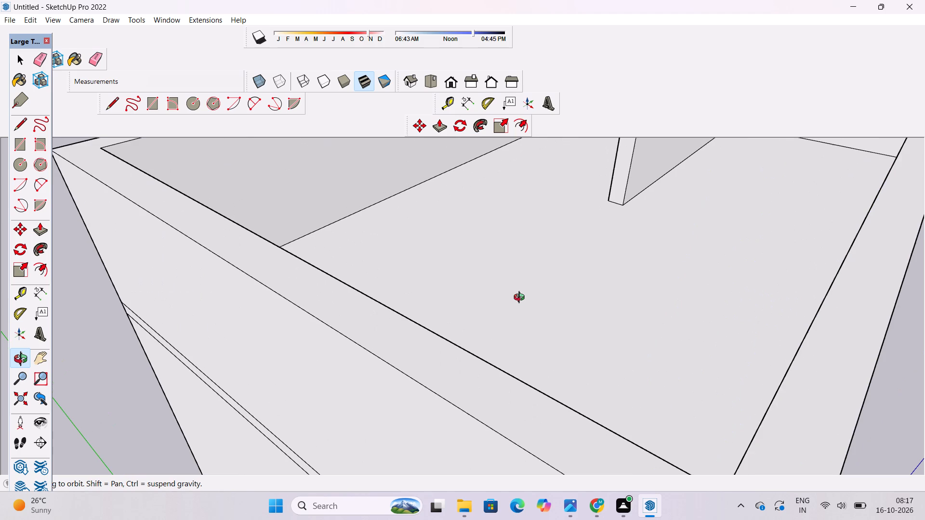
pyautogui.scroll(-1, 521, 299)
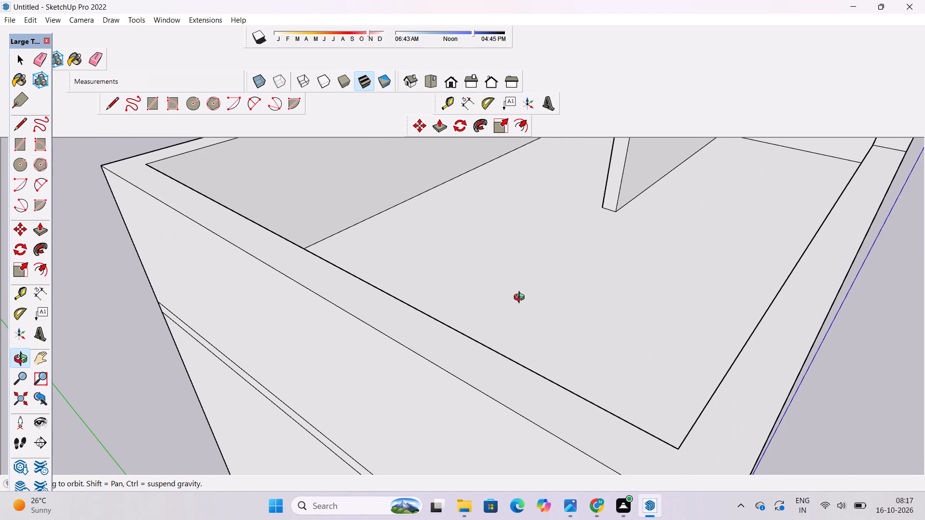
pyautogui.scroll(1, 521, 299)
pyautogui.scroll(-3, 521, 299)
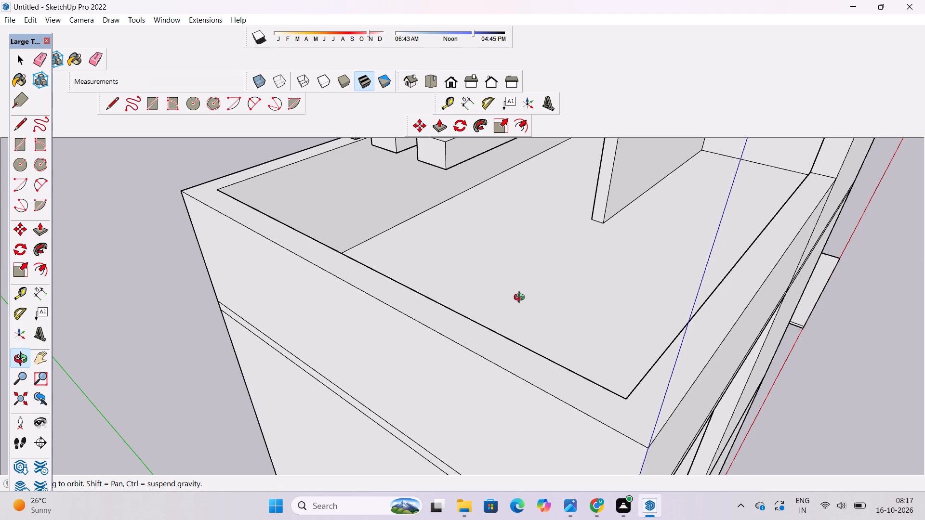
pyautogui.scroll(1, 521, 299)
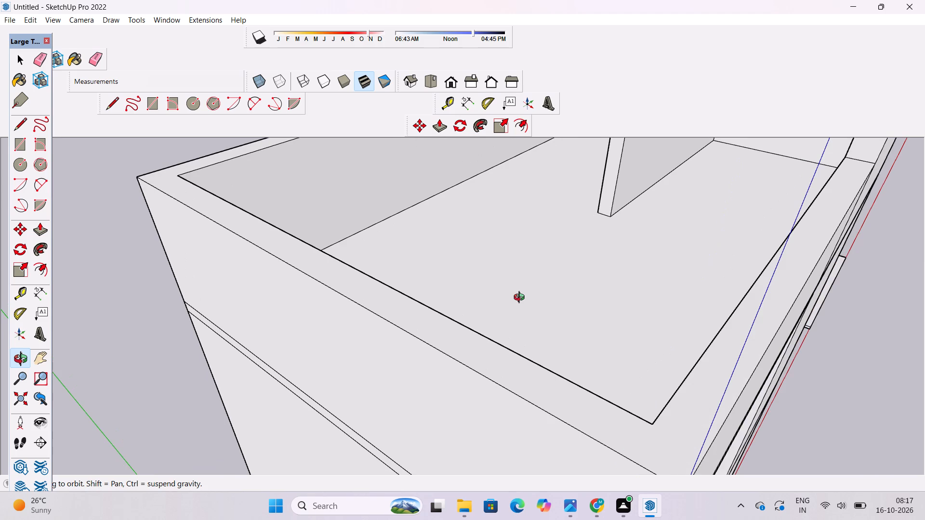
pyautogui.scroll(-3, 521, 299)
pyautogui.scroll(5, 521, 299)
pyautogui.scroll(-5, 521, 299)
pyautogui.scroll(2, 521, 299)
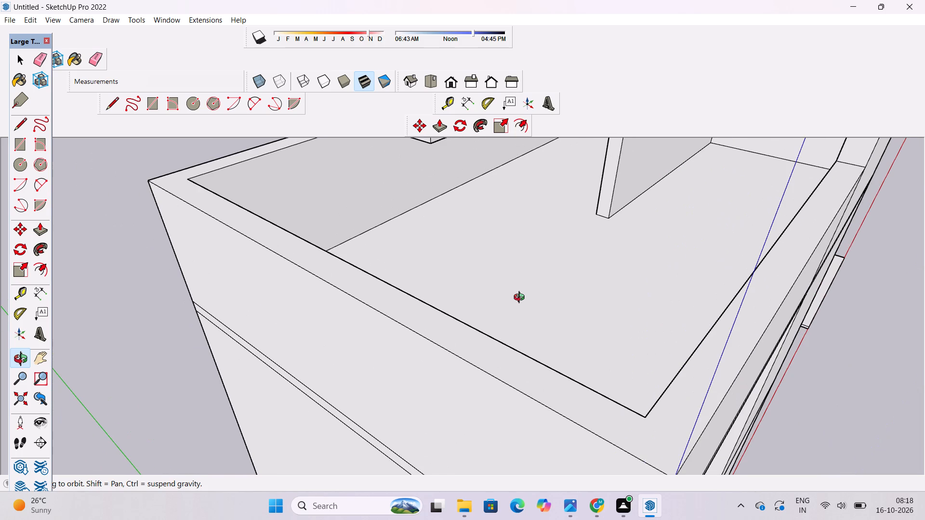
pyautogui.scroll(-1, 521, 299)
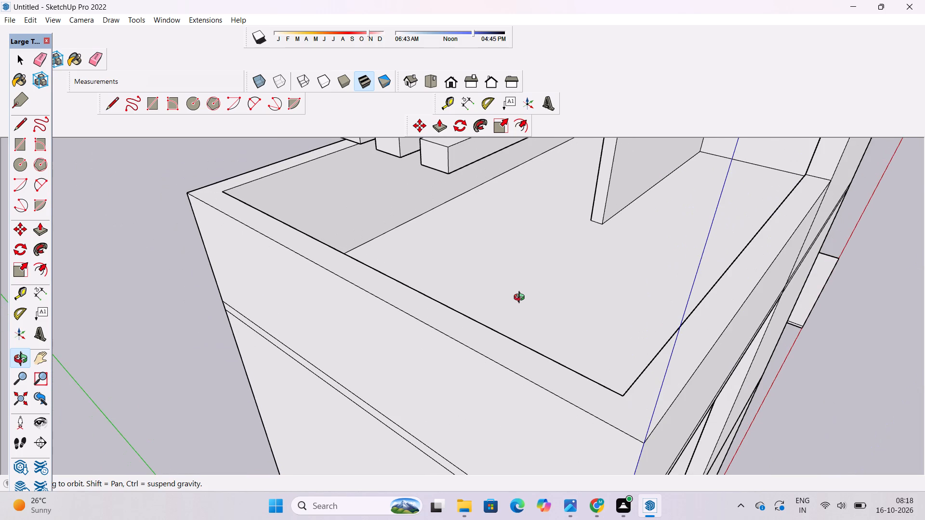
# Draw an 8' vertical line straight down from the lower corner of the outermost canopy beam's end face.
pyautogui.scroll(-4, 521, 300)
pyautogui.keyDown('shift'); pyautogui.click(497, 267); pyautogui.keyUp('shift')
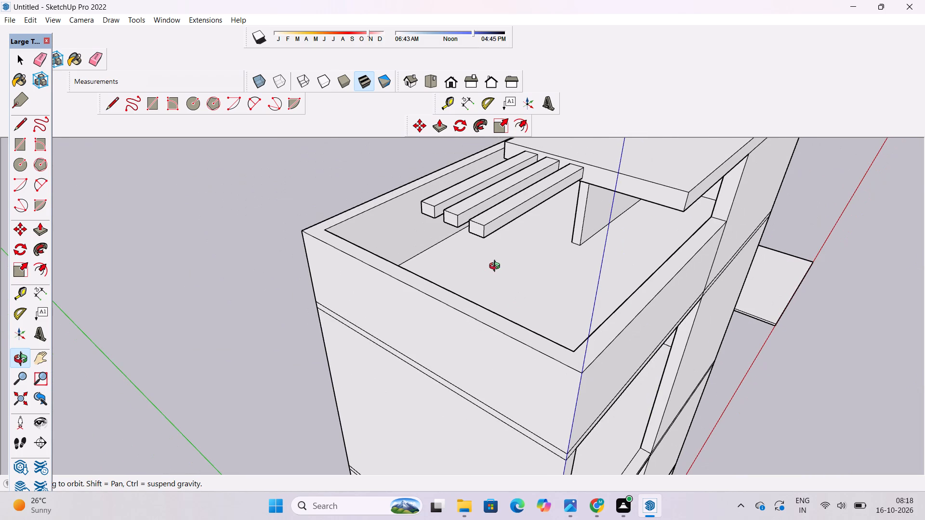
pyautogui.scroll(5, 491, 240)
pyautogui.scroll(-5, 490, 246)
pyautogui.press('l')
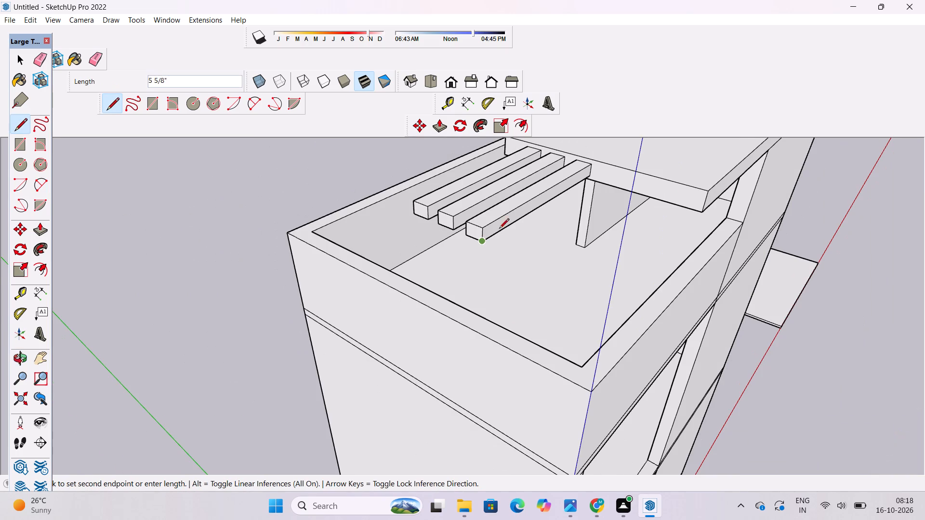
pyautogui.scroll(4, 481, 289)
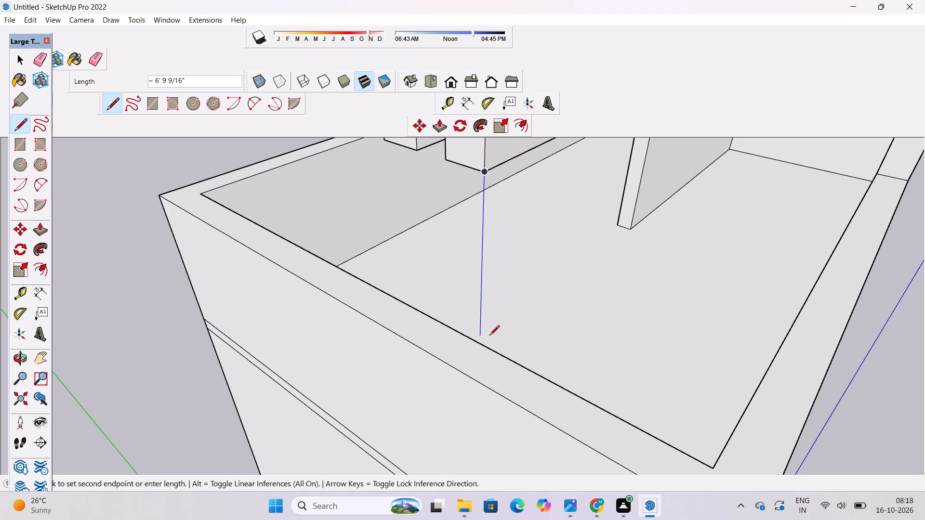
pyautogui.write("8'")
pyautogui.press('Return')
# Examine the vertical line's lower end relative to the terrace parapet from several angles.
pyautogui.press('o')
pyautogui.moveTo(567, 321); pyautogui.dragTo(566, 322)
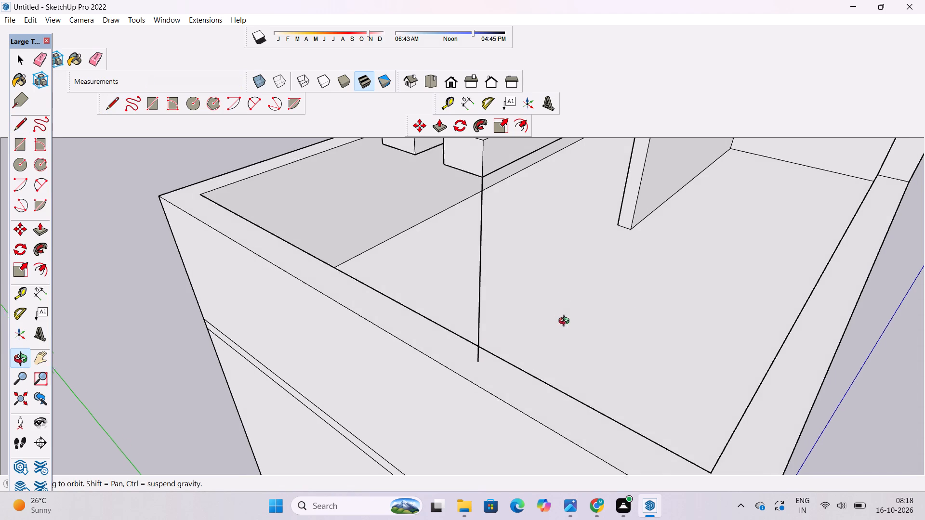
pyautogui.moveTo(566, 322); pyautogui.dragTo(479, 306)
pyautogui.scroll(5, 234, 284)
pyautogui.moveTo(279, 301); pyautogui.dragTo(260, 297)
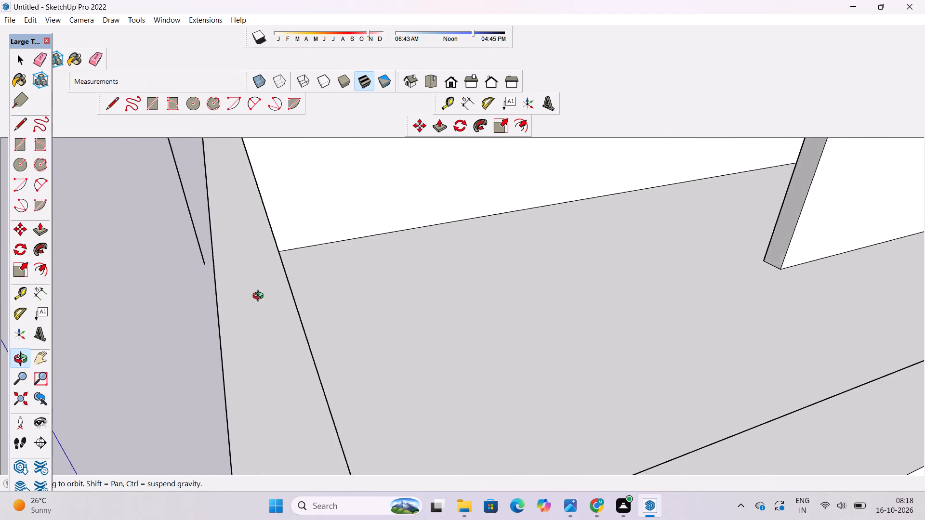
pyautogui.moveTo(260, 297); pyautogui.dragTo(257, 296)
pyautogui.keyDown('shift'); pyautogui.moveTo(249, 281); pyautogui.dragTo(339, 306); pyautogui.keyUp('shift')
pyautogui.keyDown('shift'); pyautogui.moveTo(339, 306); pyautogui.dragTo(331, 285); pyautogui.keyUp('shift')
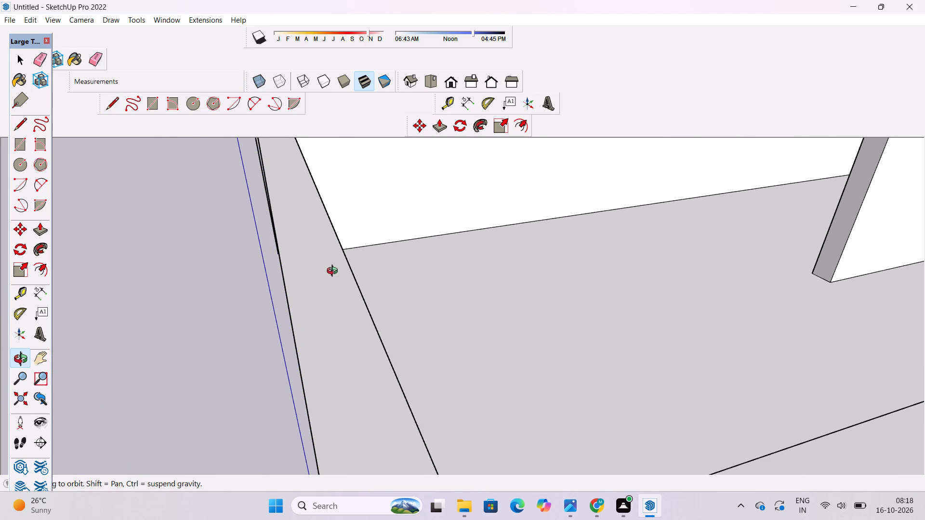
pyautogui.scroll(3, 334, 272)
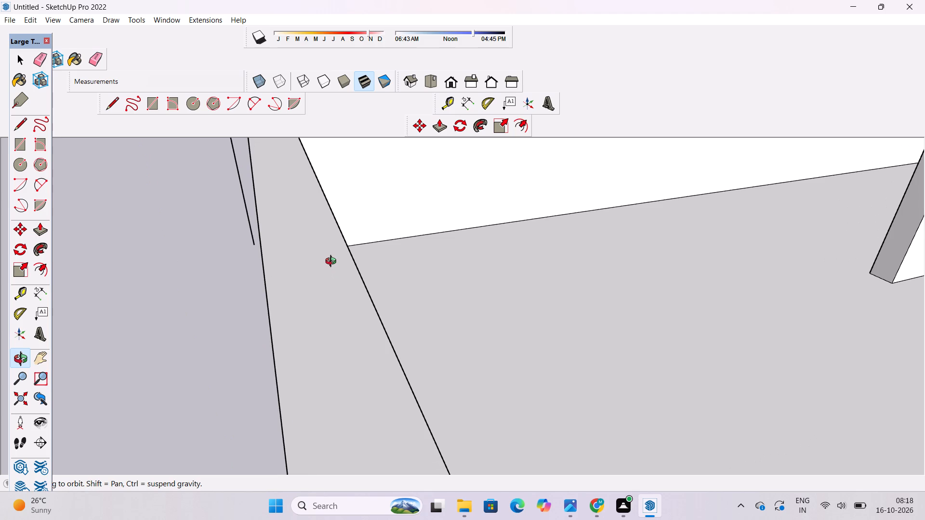
pyautogui.scroll(-2, 333, 262)
pyautogui.moveTo(339, 275); pyautogui.dragTo(357, 279)
pyautogui.moveTo(359, 281); pyautogui.dragTo(321, 283)
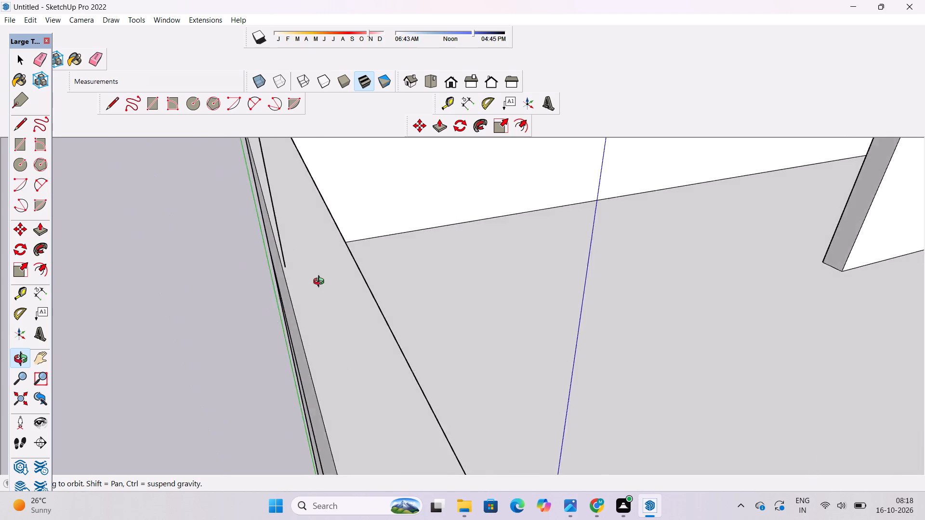
pyautogui.moveTo(321, 283); pyautogui.dragTo(297, 281)
pyautogui.scroll(-16, 296, 281)
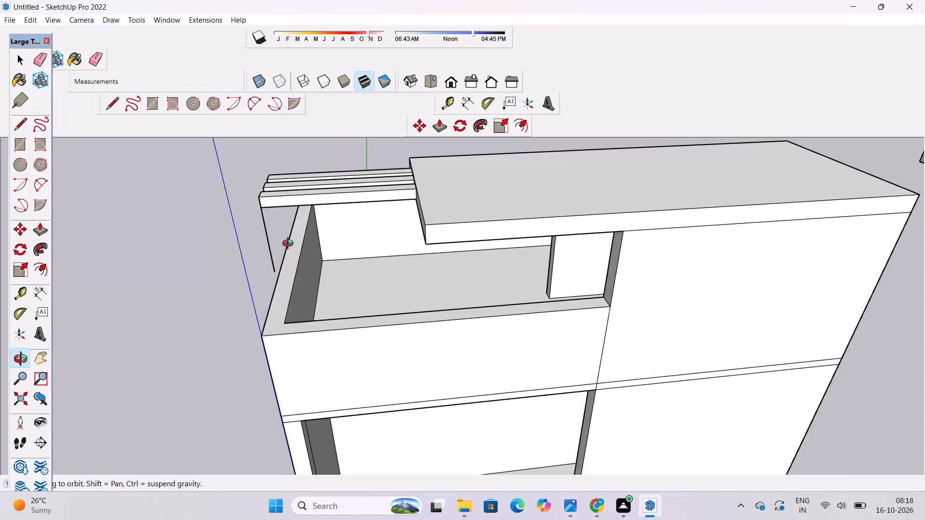
pyautogui.scroll(2, 290, 245)
pyautogui.keyDown('shift'); pyautogui.moveTo(295, 247); pyautogui.dragTo(308, 264); pyautogui.keyUp('shift')
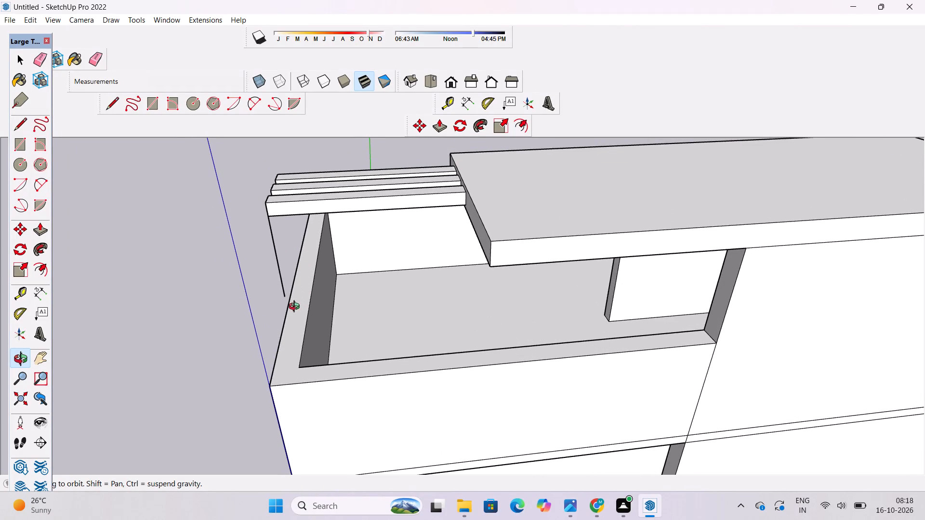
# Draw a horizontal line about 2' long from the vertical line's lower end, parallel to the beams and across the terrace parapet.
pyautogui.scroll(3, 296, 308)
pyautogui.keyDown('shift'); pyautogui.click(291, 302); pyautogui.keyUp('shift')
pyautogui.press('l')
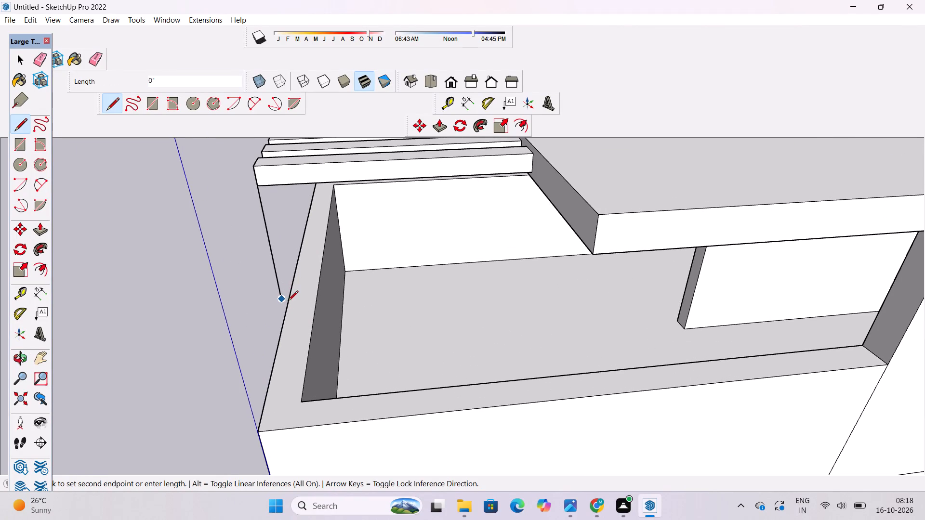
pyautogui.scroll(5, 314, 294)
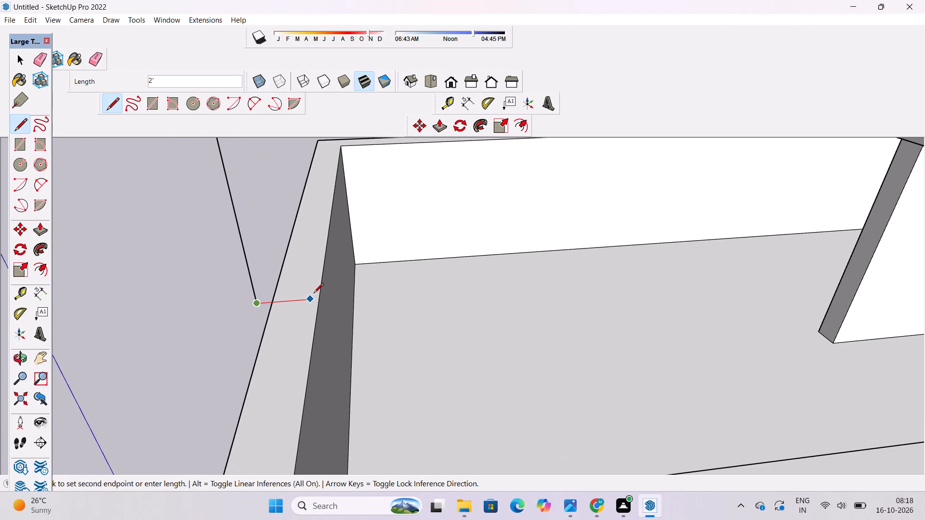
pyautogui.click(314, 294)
# Extend the vertical line from its lower end to the outer top edge of the terrace parapet.
pyautogui.press('o')
pyautogui.moveTo(301, 312); pyautogui.dragTo(380, 325)
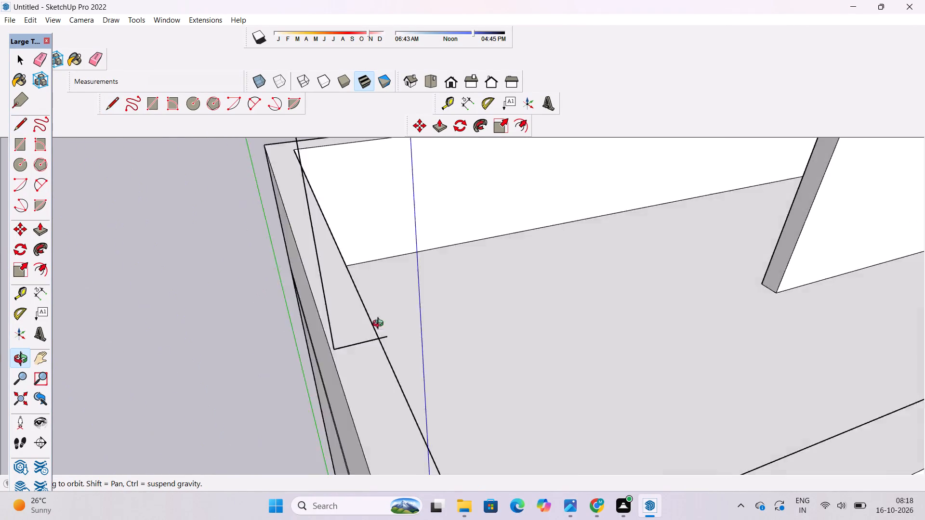
pyautogui.moveTo(380, 325); pyautogui.dragTo(424, 304)
pyautogui.moveTo(498, 334); pyautogui.dragTo(601, 315)
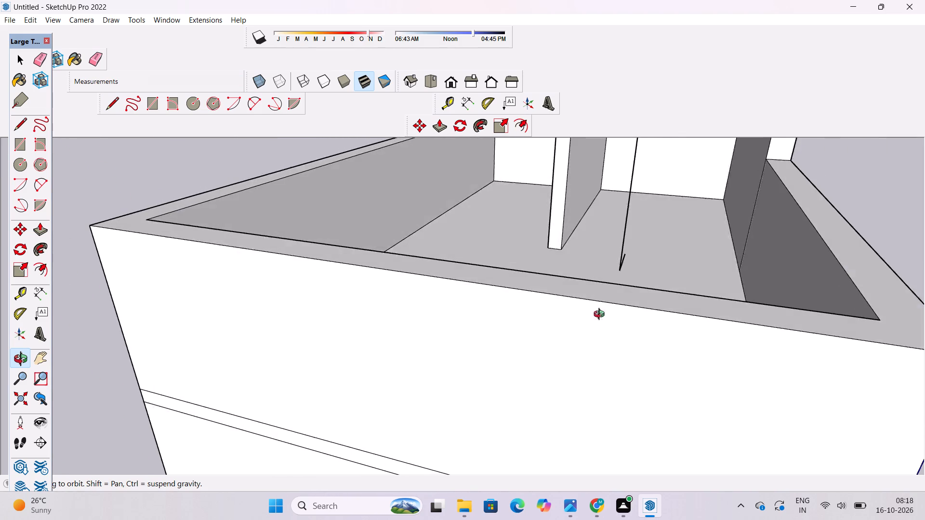
pyautogui.moveTo(601, 315); pyautogui.dragTo(605, 312)
pyautogui.keyDown('shift'); pyautogui.moveTo(611, 307); pyautogui.dragTo(511, 298); pyautogui.keyUp('shift')
pyautogui.moveTo(510, 298); pyautogui.dragTo(665, 373)
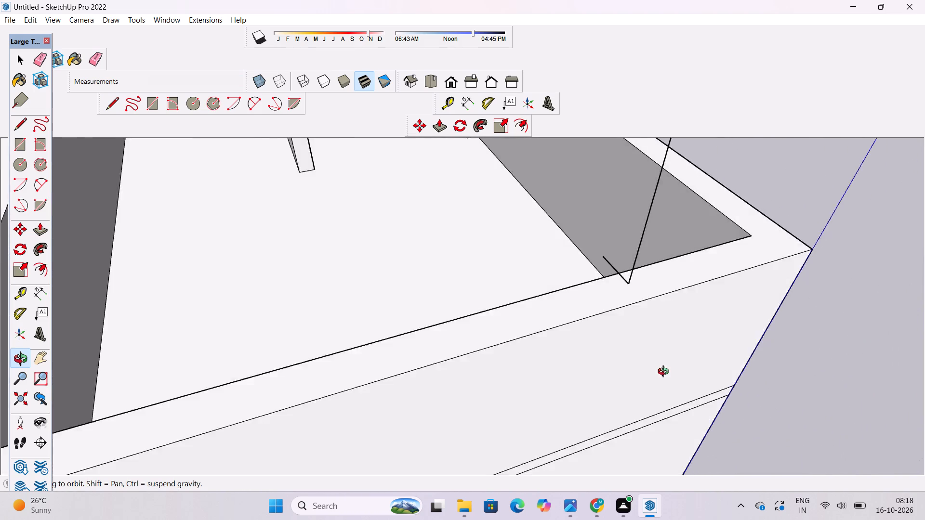
pyautogui.moveTo(665, 373); pyautogui.dragTo(776, 379)
pyautogui.keyDown('shift'); pyautogui.moveTo(623, 252); pyautogui.dragTo(587, 283); pyautogui.keyUp('shift')
pyautogui.keyDown('shift'); pyautogui.scroll(5, 592, 281); pyautogui.keyUp('shift')
pyautogui.keyDown('shift'); pyautogui.moveTo(597, 278); pyautogui.dragTo(592, 293); pyautogui.keyUp('shift')
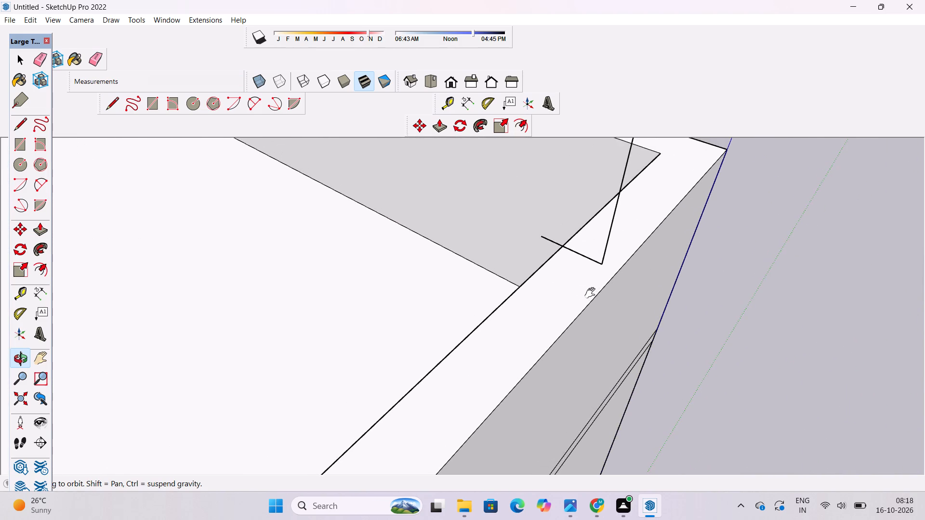
pyautogui.keyDown('shift'); pyautogui.moveTo(592, 293); pyautogui.dragTo(608, 293); pyautogui.keyUp('shift')
pyautogui.press('l')
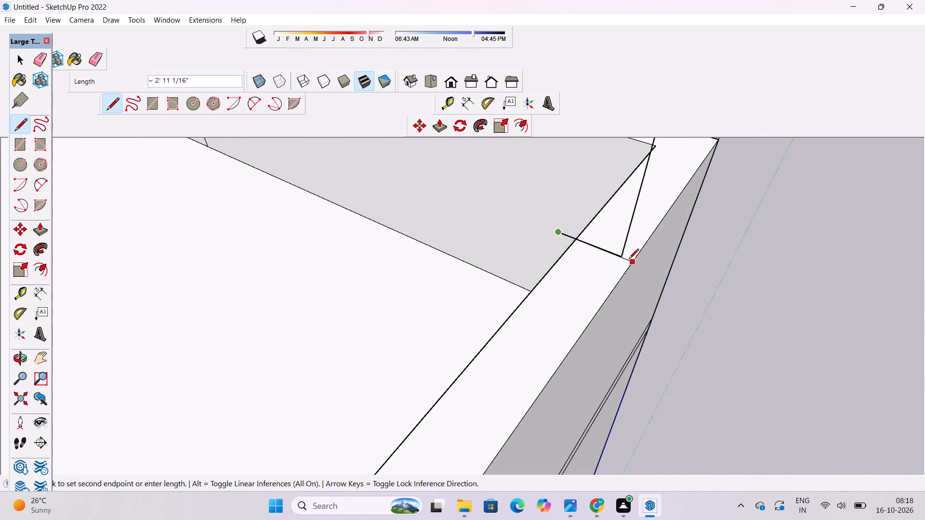
pyautogui.press('space')
pyautogui.write('l')
pyautogui.click(620, 257)
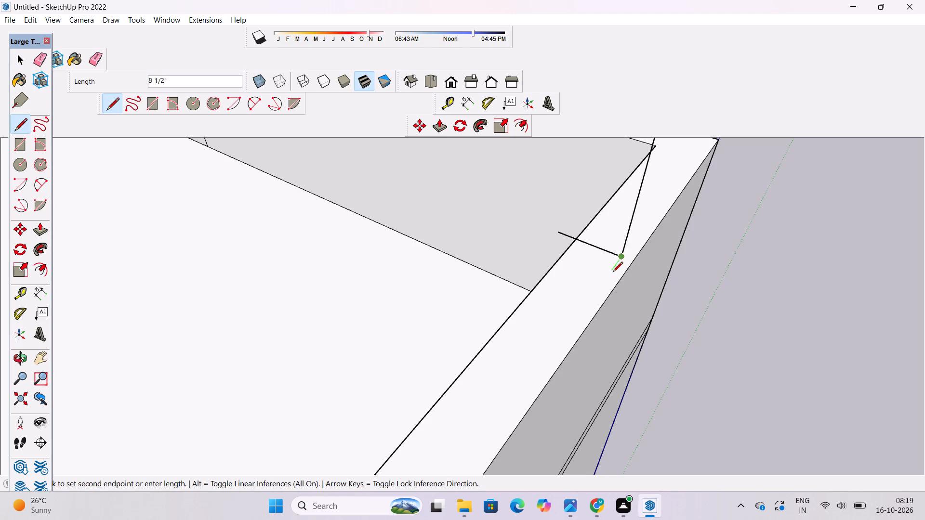
pyautogui.click(610, 290)
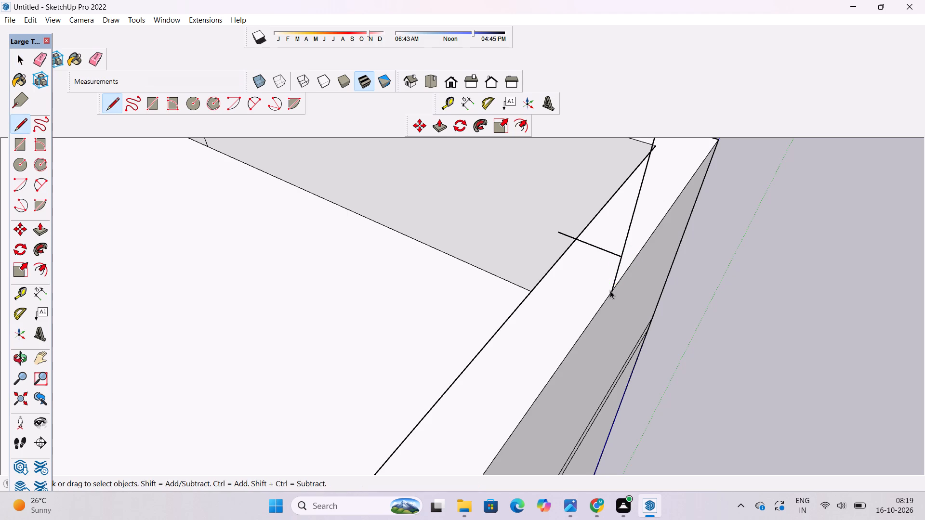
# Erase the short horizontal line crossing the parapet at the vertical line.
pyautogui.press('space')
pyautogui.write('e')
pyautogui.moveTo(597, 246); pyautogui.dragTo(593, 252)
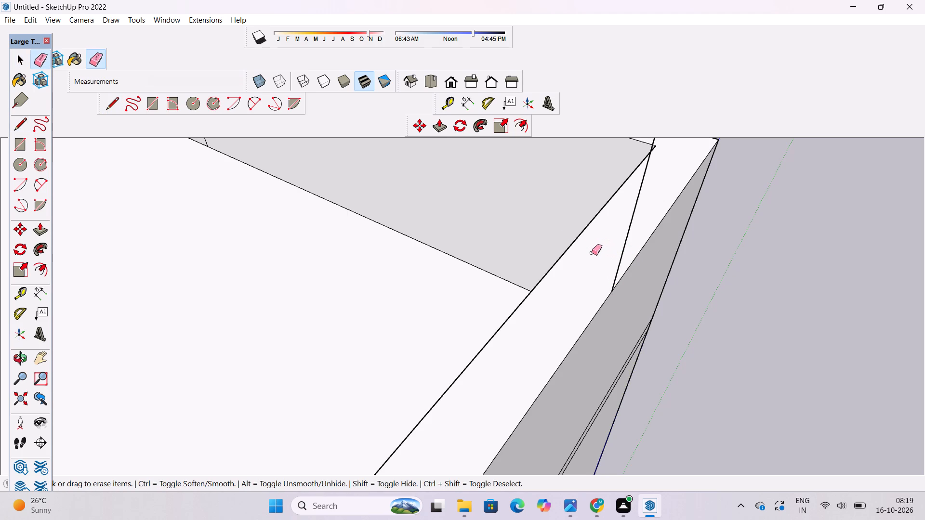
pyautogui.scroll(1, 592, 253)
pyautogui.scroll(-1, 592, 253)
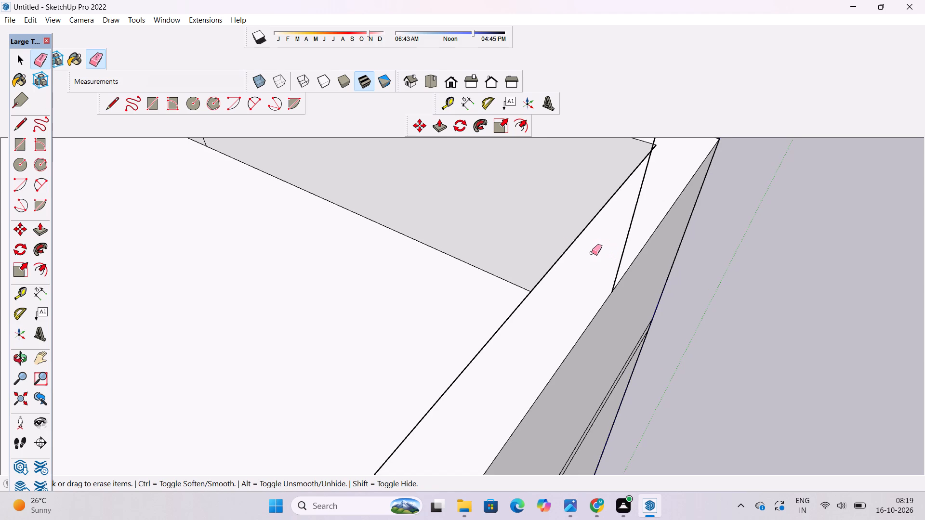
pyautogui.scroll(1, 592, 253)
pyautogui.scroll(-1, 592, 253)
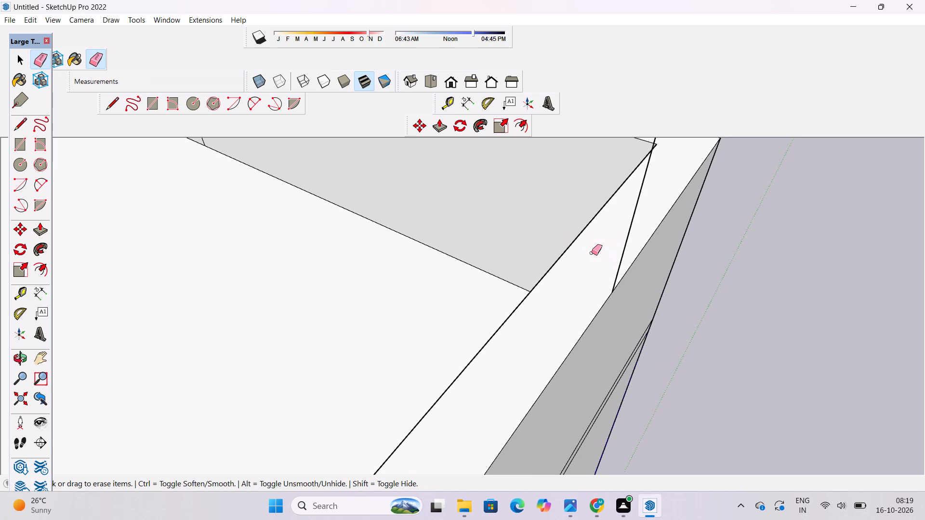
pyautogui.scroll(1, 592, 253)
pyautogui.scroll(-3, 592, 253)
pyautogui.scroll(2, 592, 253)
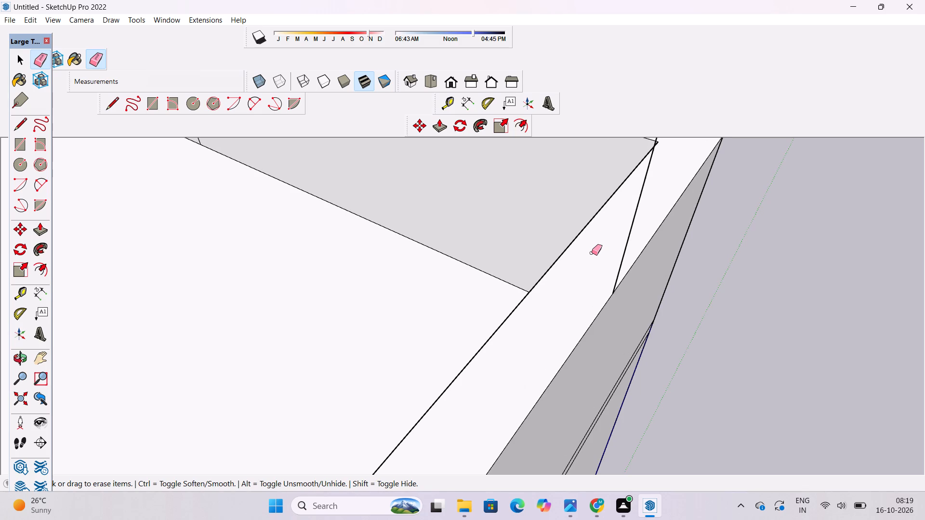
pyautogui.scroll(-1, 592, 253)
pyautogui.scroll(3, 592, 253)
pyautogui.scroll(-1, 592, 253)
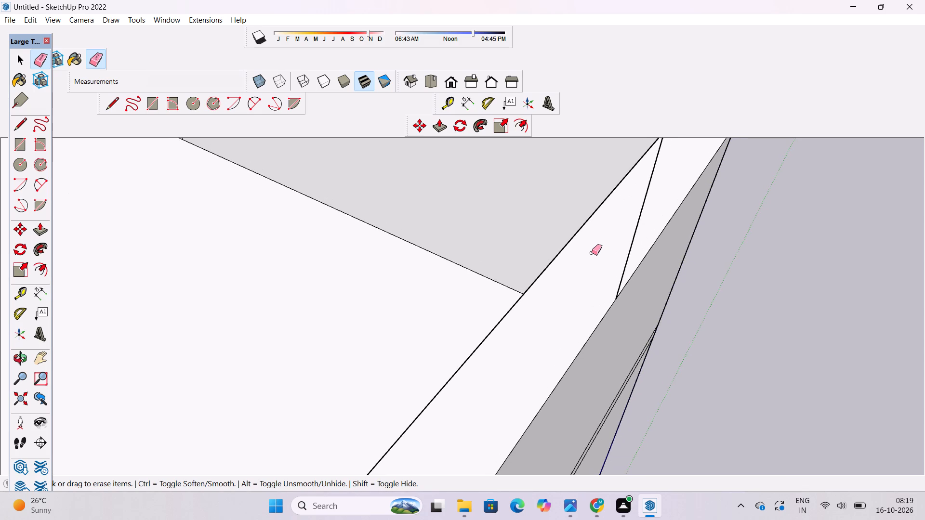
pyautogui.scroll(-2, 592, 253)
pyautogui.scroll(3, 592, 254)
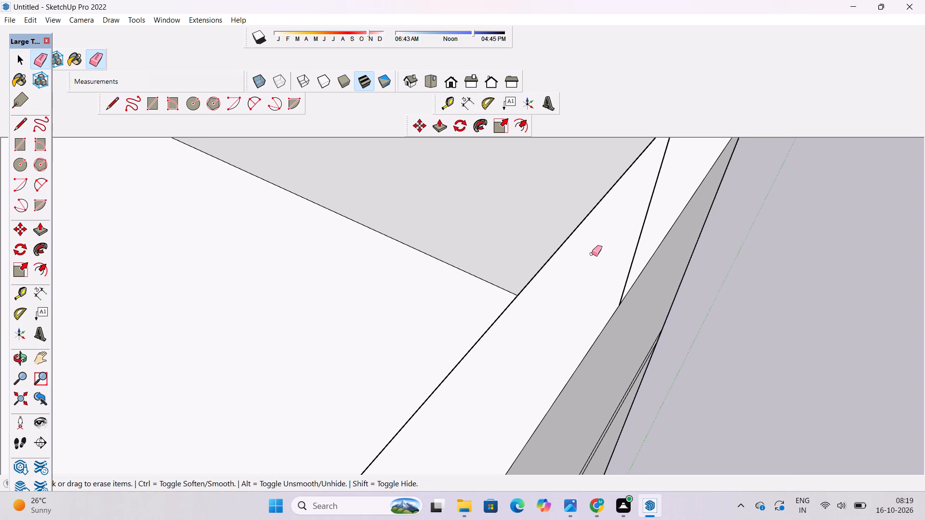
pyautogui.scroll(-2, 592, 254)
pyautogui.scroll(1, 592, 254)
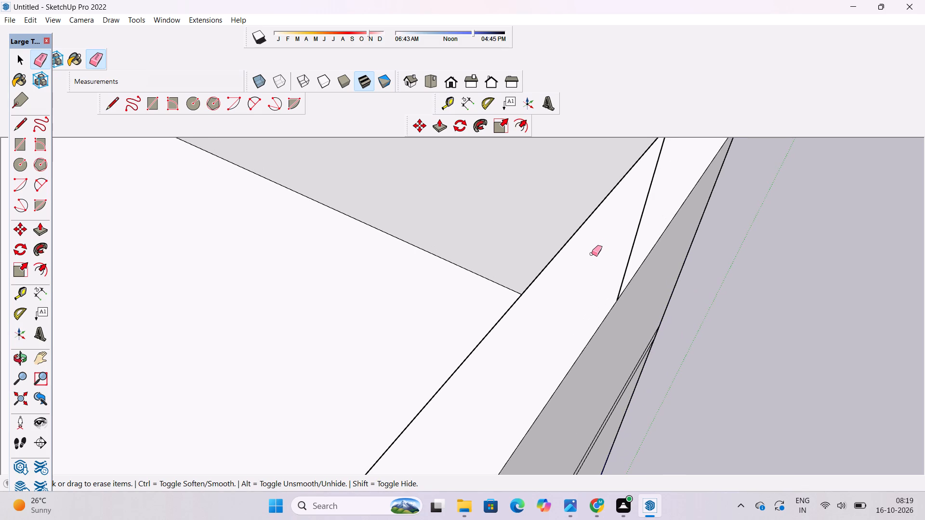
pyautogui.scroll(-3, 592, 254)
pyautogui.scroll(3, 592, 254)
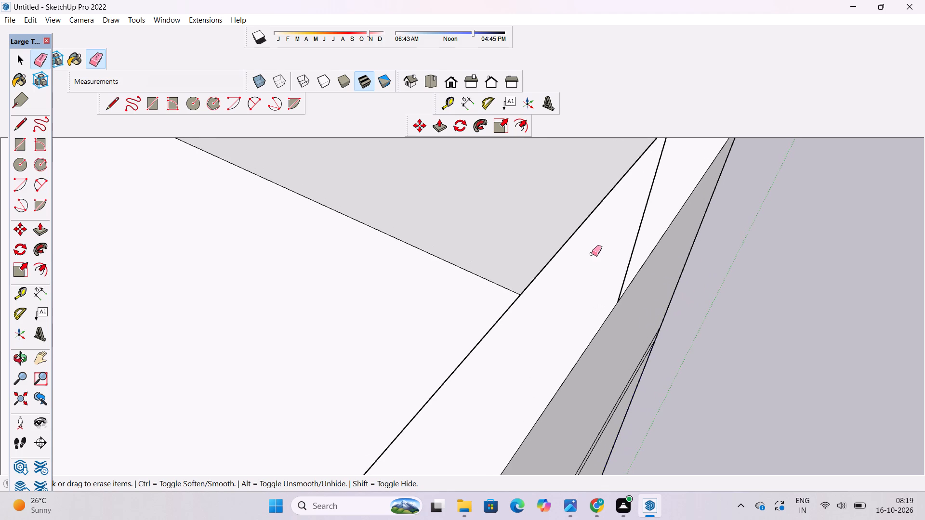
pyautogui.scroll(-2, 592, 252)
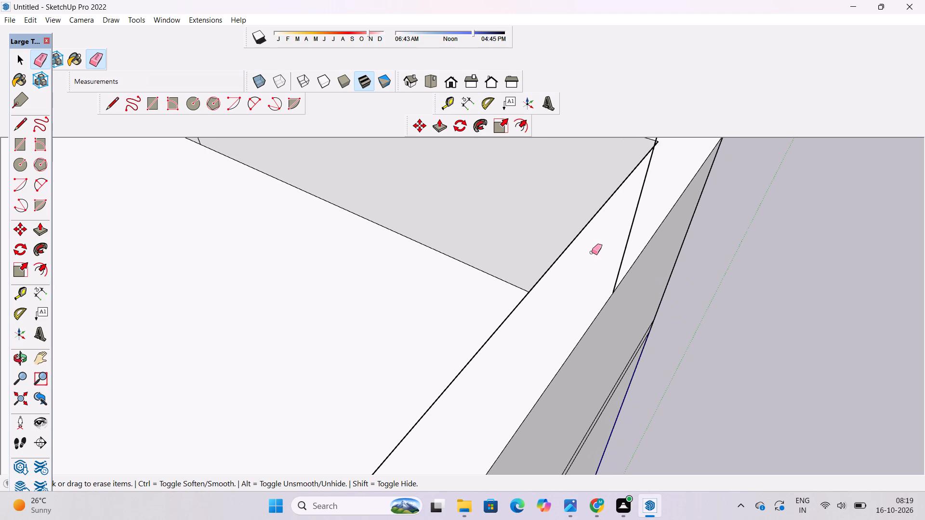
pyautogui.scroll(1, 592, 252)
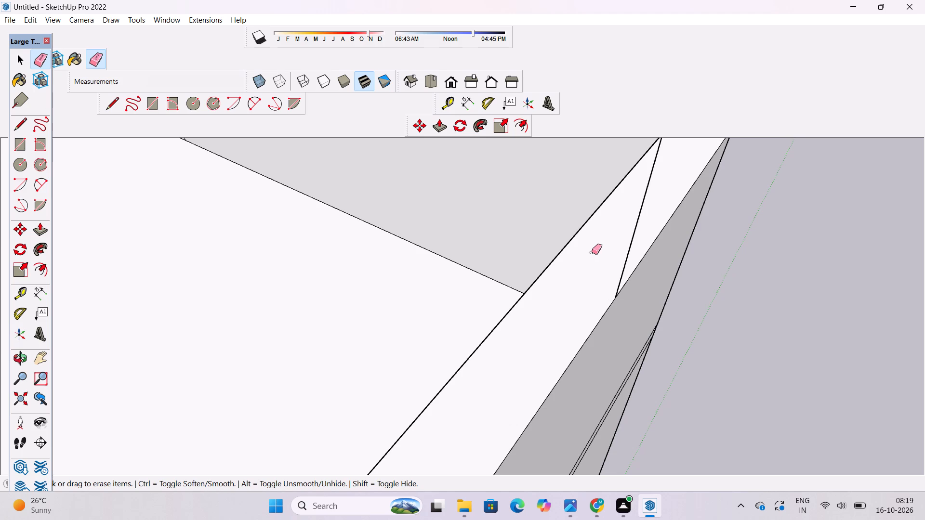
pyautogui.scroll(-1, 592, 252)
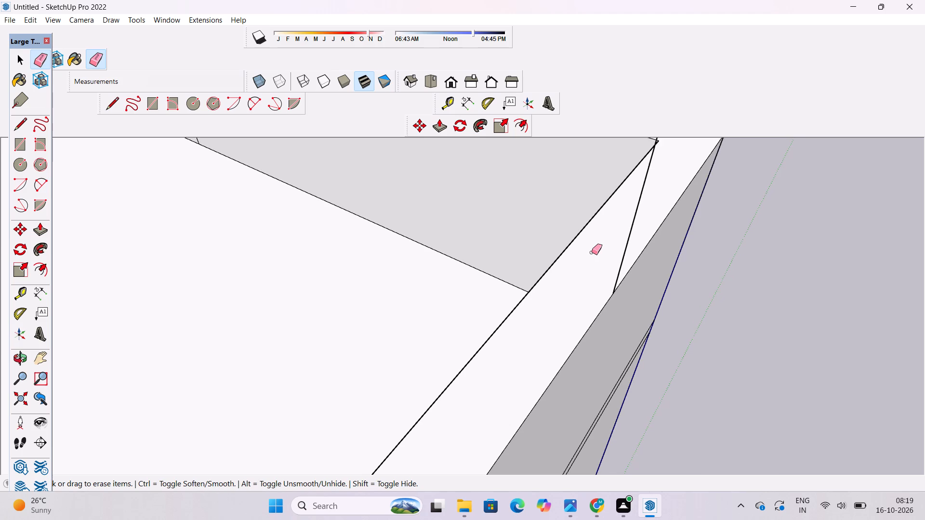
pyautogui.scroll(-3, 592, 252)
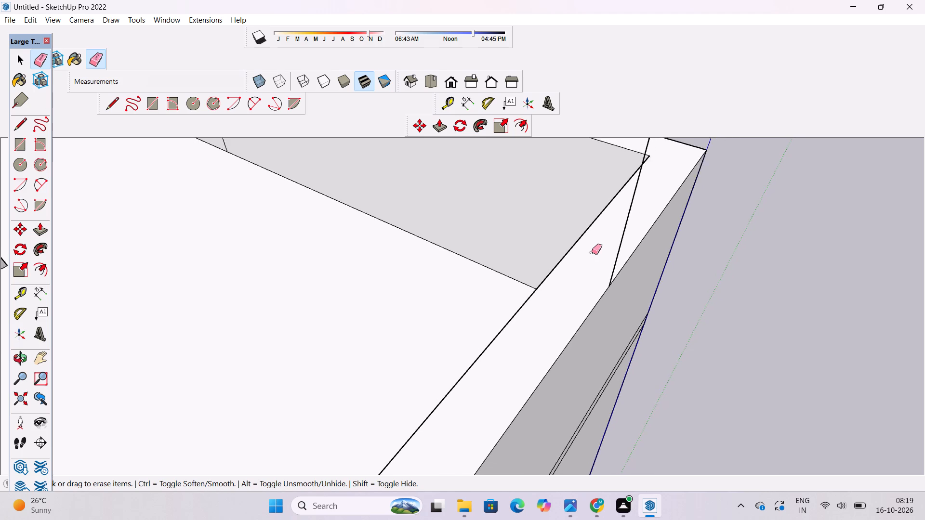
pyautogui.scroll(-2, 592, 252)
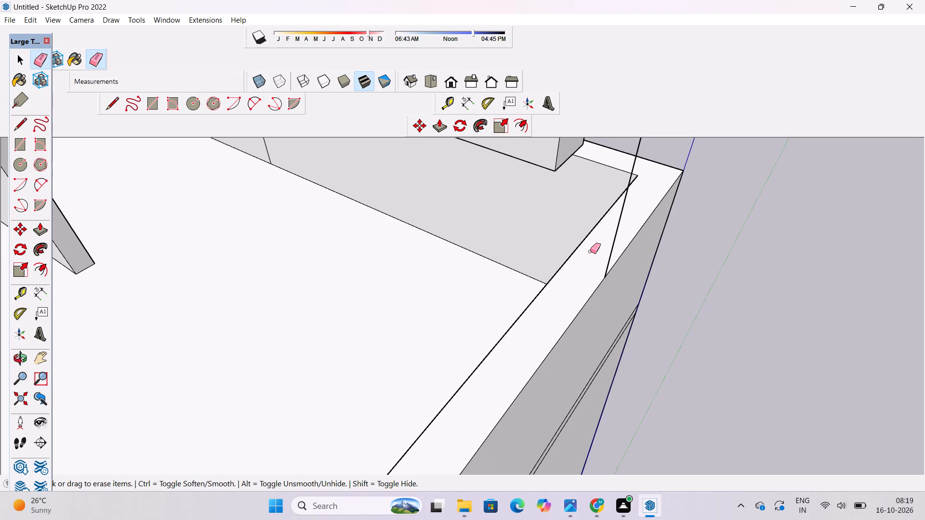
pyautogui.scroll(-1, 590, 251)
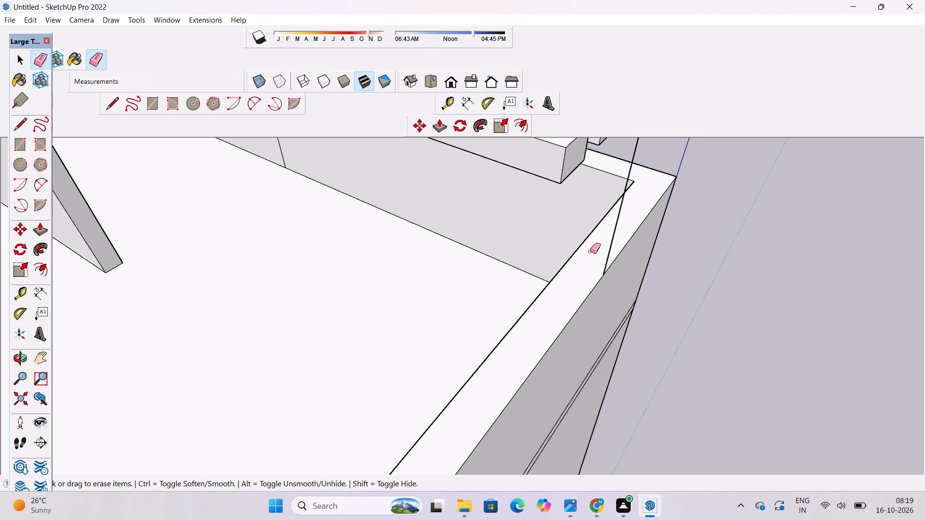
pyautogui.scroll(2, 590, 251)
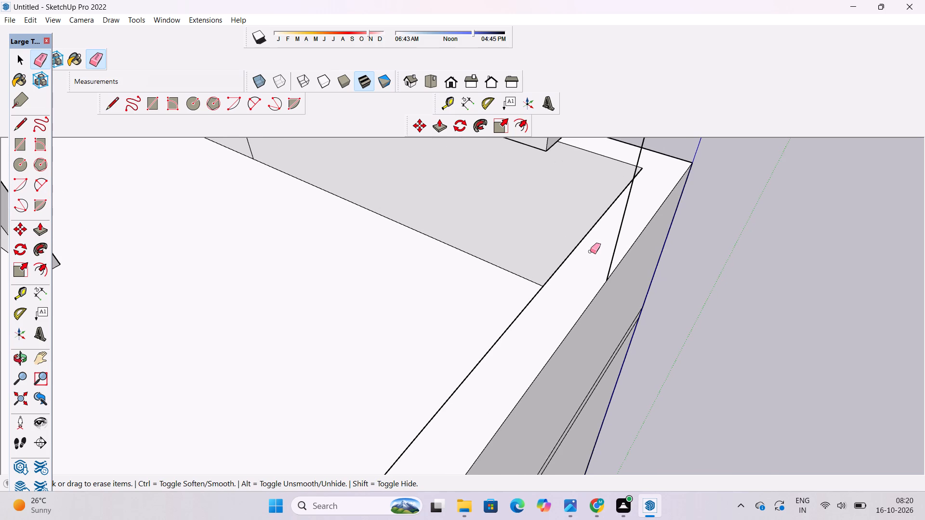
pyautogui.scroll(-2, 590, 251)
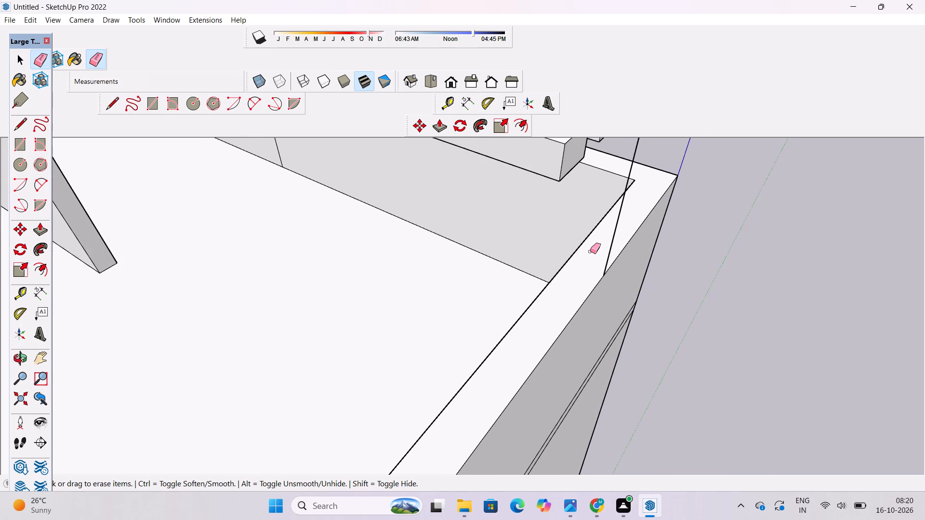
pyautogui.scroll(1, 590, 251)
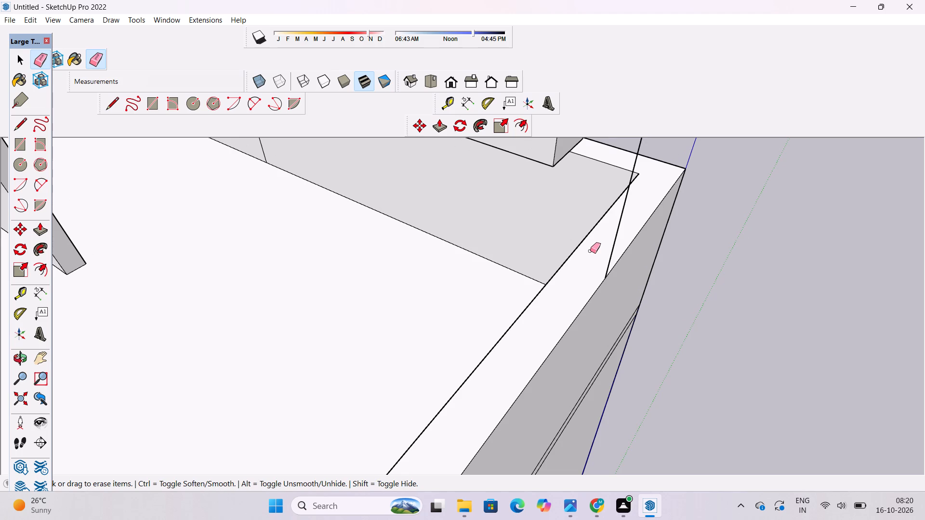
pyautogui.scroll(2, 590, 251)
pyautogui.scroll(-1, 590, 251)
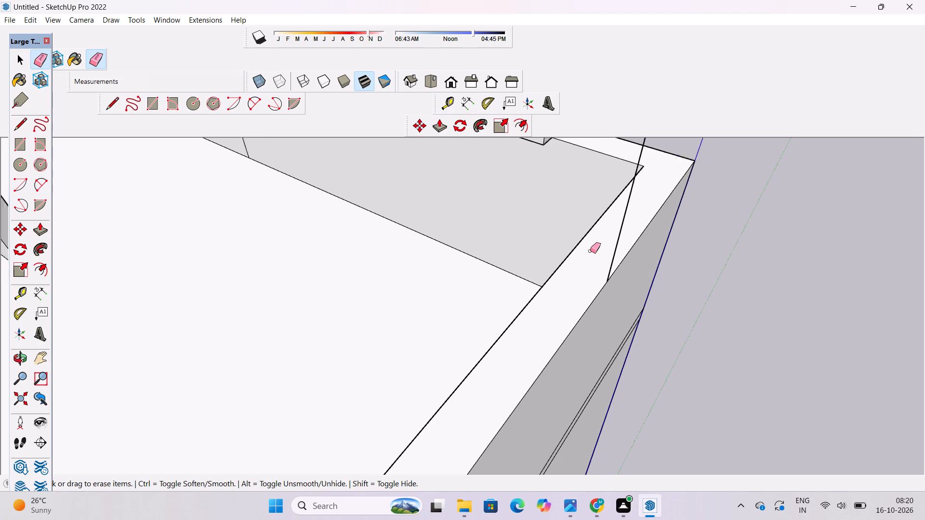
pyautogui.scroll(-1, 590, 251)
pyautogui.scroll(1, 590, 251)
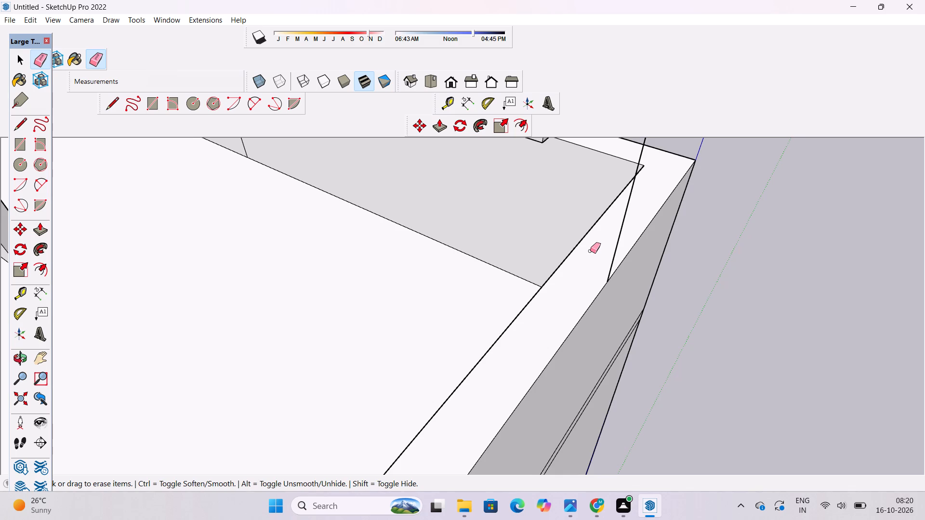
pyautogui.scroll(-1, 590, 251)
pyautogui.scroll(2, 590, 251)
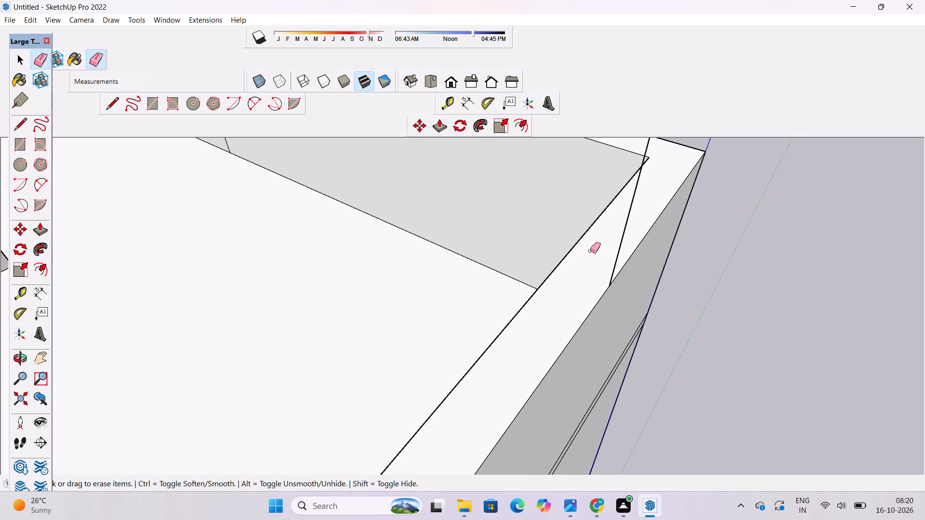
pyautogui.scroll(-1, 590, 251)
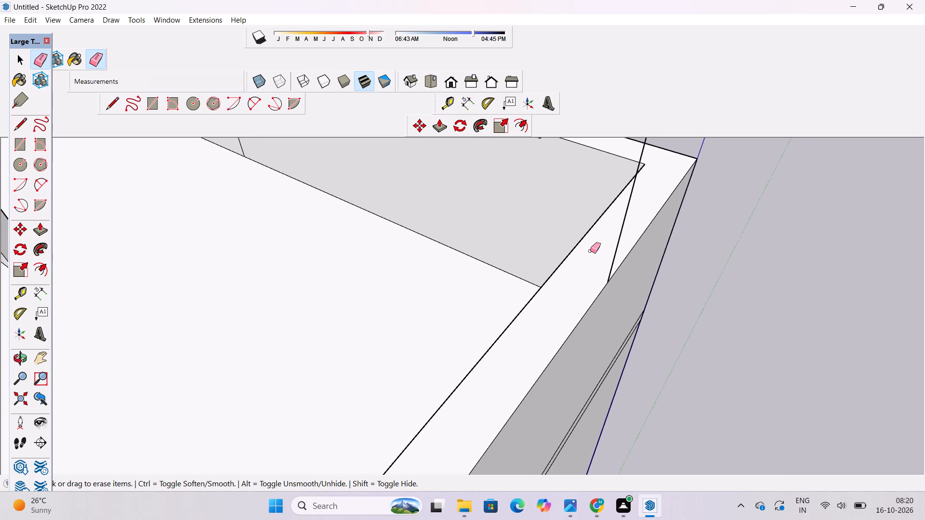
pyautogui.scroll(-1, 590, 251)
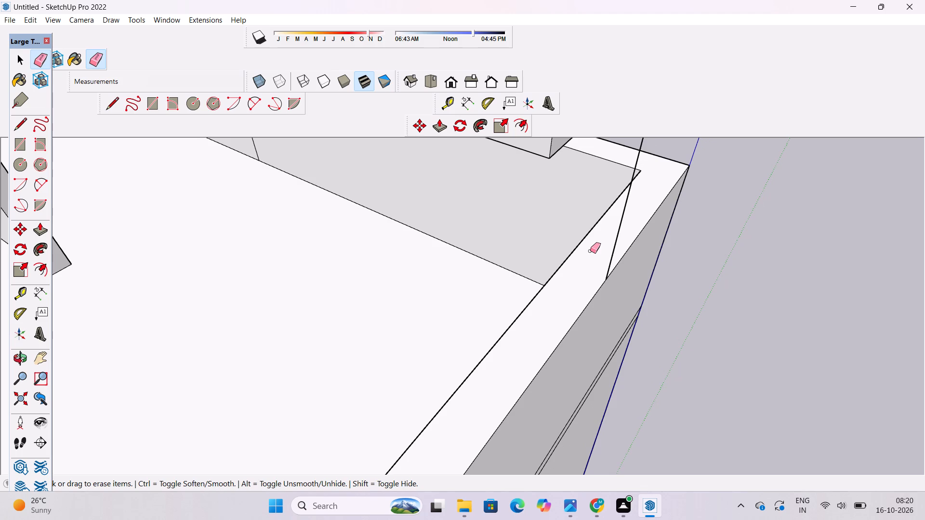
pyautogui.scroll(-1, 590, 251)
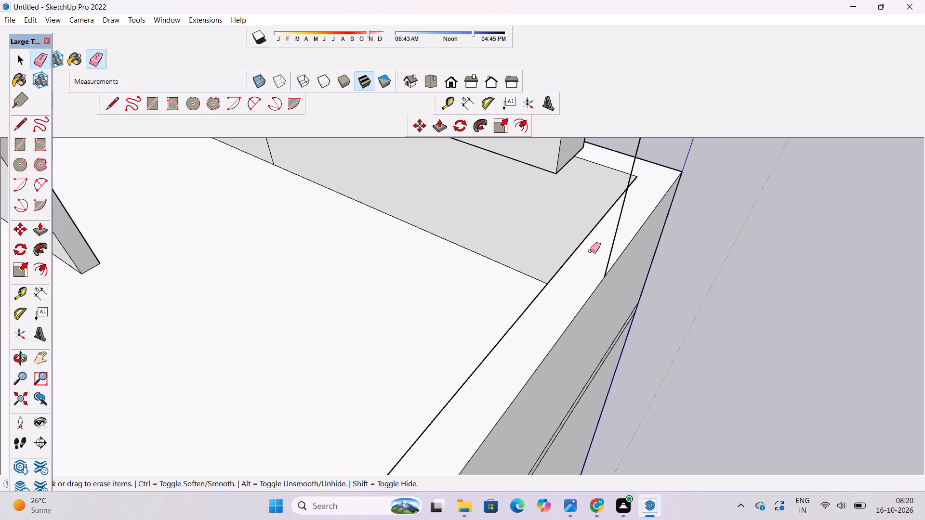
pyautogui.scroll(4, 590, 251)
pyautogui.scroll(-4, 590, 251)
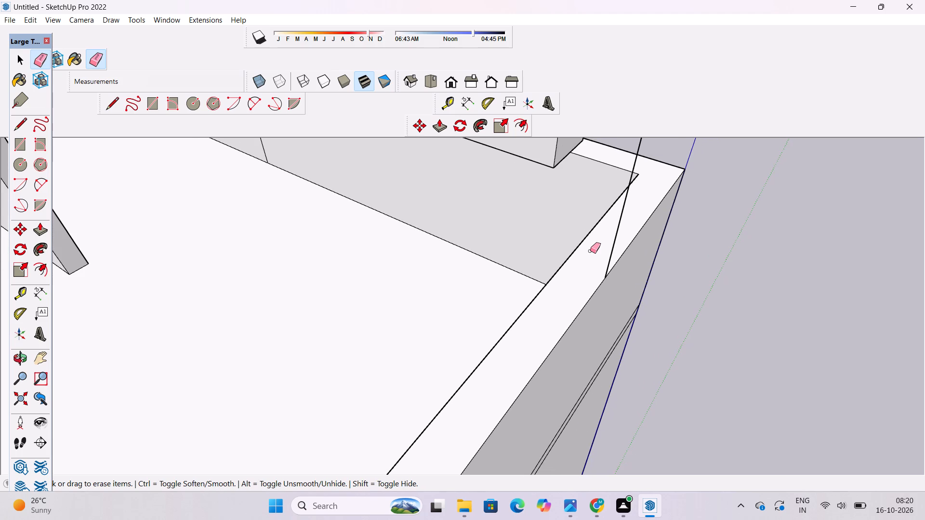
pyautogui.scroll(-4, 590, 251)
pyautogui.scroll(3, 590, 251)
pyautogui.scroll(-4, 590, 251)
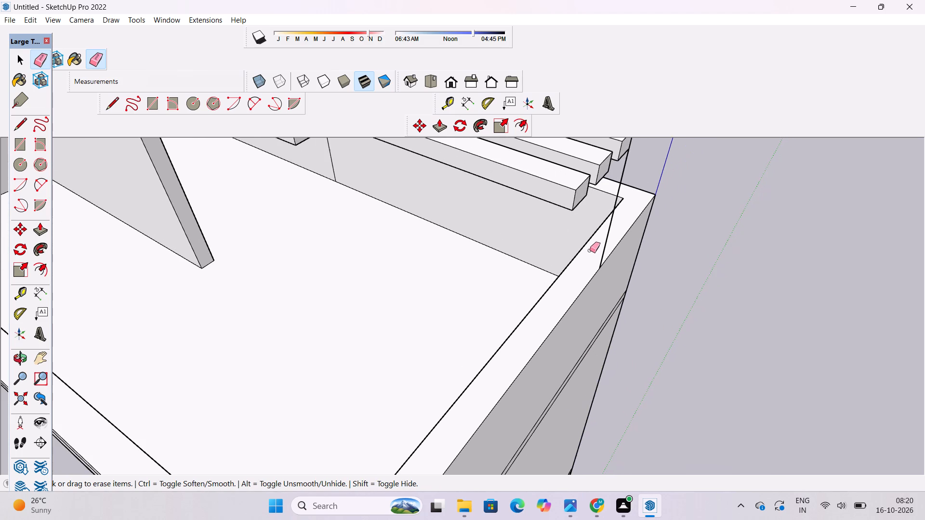
# Draw a second vertical line about 9' 4" long from the end beam's other lower corner to the parapet's outer top edge, closing a post face.
pyautogui.scroll(-3, 587, 275)
pyautogui.press('o')
pyautogui.moveTo(587, 273); pyautogui.dragTo(490, 292)
pyautogui.moveTo(530, 281); pyautogui.dragTo(523, 281)
pyautogui.scroll(2, 551, 286)
pyautogui.moveTo(554, 290); pyautogui.dragTo(506, 290)
pyautogui.keyDown('shift'); pyautogui.moveTo(505, 290); pyautogui.dragTo(526, 309); pyautogui.keyUp('shift')
pyautogui.moveTo(527, 309); pyautogui.dragTo(483, 304)
pyautogui.keyDown('shift'); pyautogui.moveTo(483, 304); pyautogui.dragTo(496, 292); pyautogui.keyUp('shift')
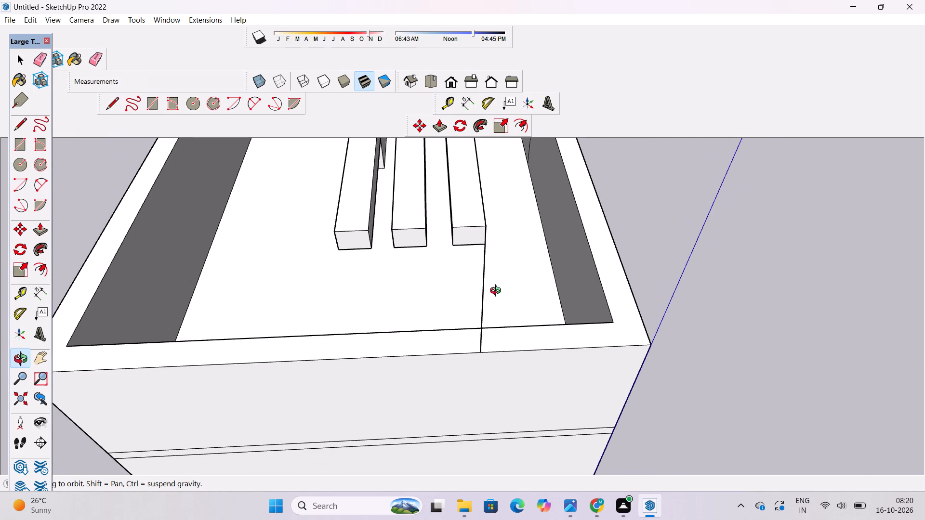
pyautogui.press('l')
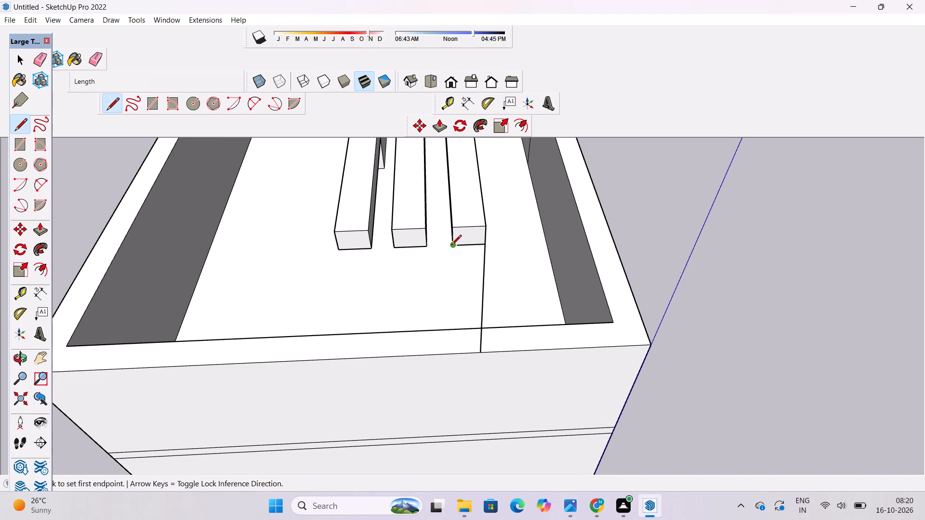
pyautogui.click(451, 246)
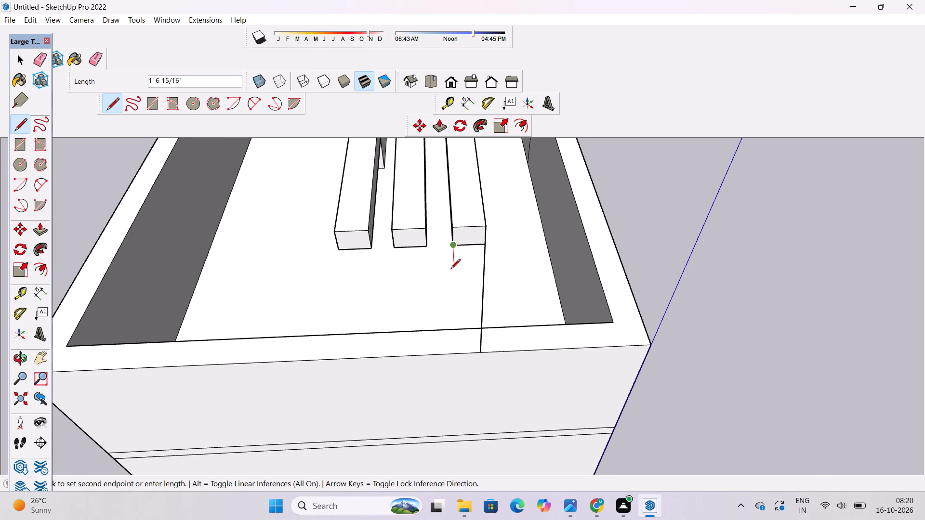
pyautogui.click(452, 357)
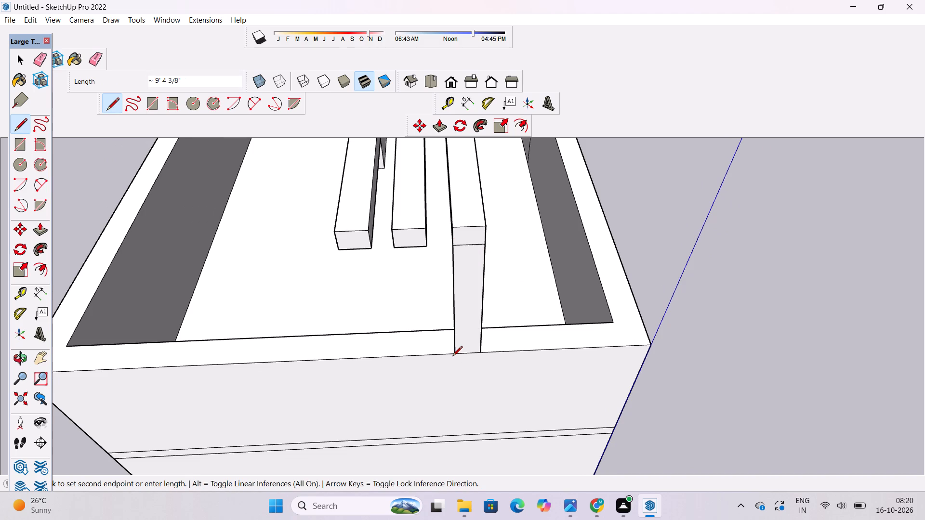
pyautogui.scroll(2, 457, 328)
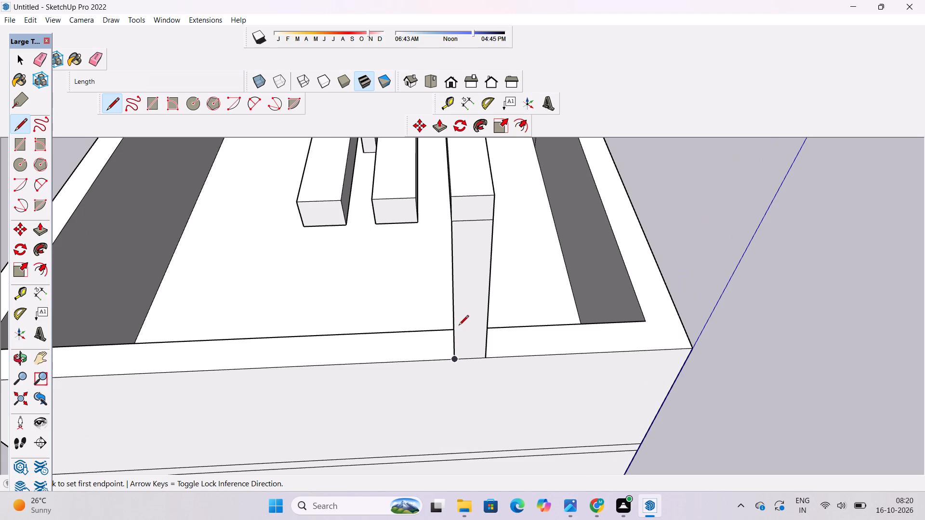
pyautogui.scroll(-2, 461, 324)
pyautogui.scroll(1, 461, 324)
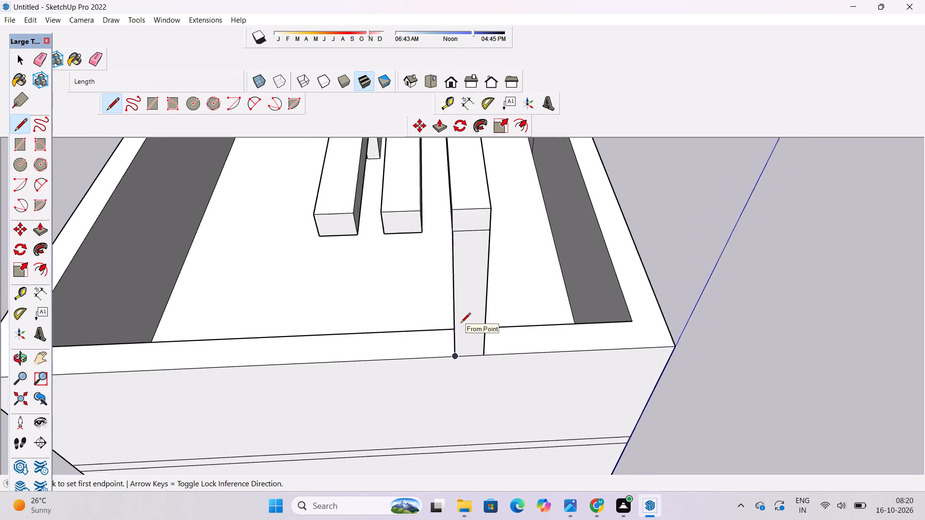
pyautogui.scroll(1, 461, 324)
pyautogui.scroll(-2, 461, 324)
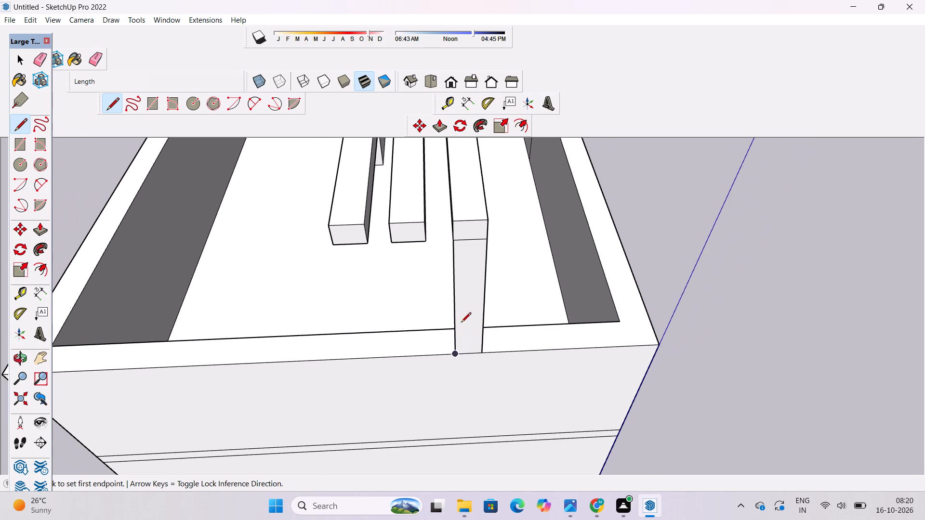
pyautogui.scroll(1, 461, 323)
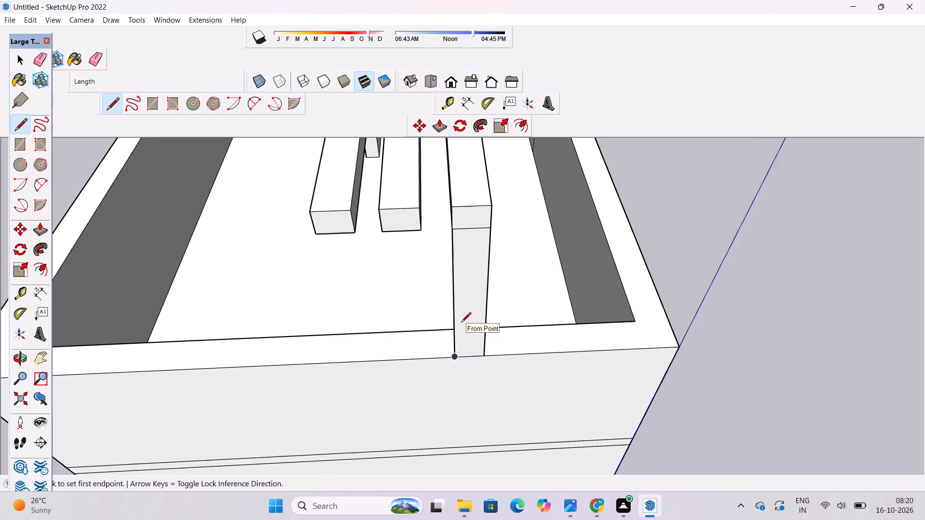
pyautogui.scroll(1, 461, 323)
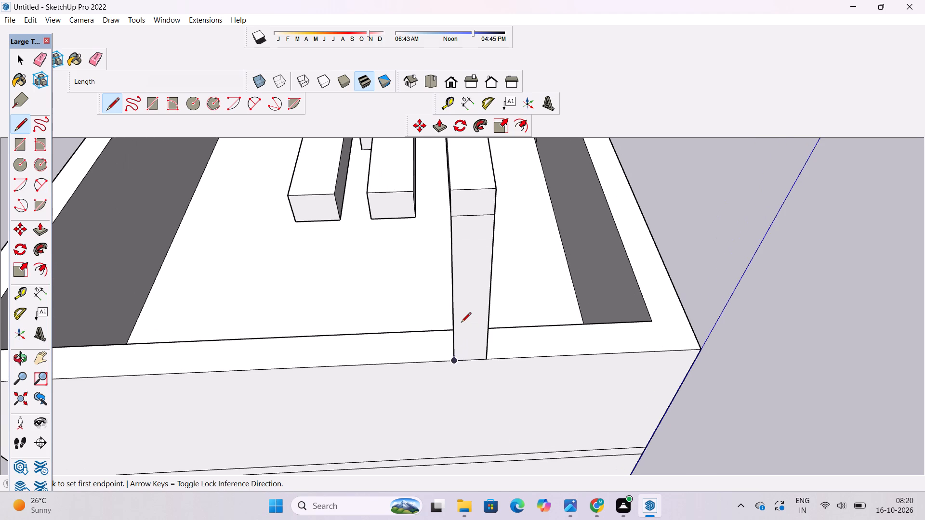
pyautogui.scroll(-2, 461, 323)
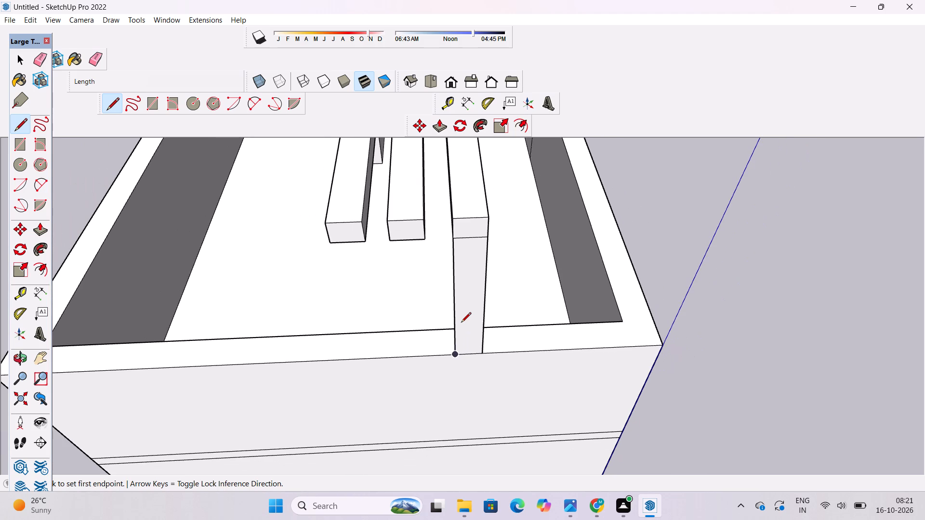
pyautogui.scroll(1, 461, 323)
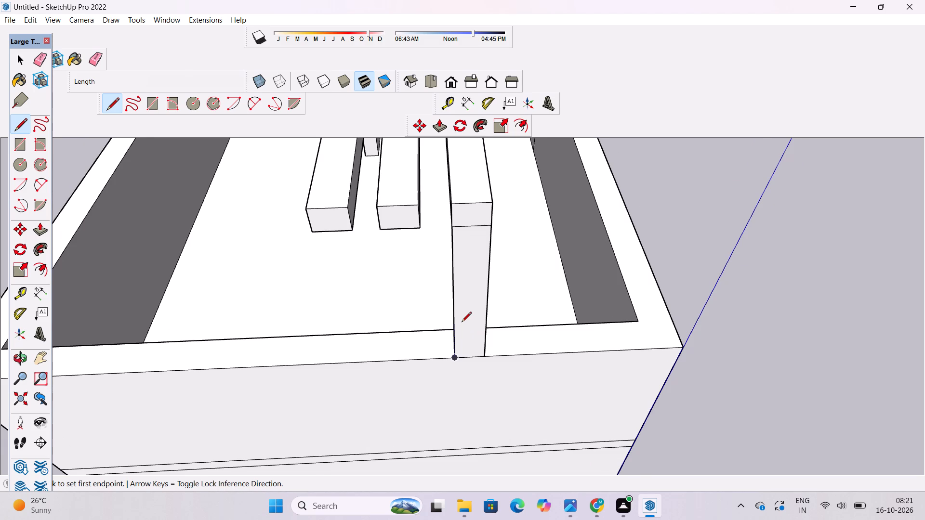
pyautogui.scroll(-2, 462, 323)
# Push/Pull the narrow face below the end beam inward to the parapet's inner top edge, forming a solid pergola post.
pyautogui.press('i')
pyautogui.press('o')
pyautogui.moveTo(621, 363); pyautogui.dragTo(579, 352)
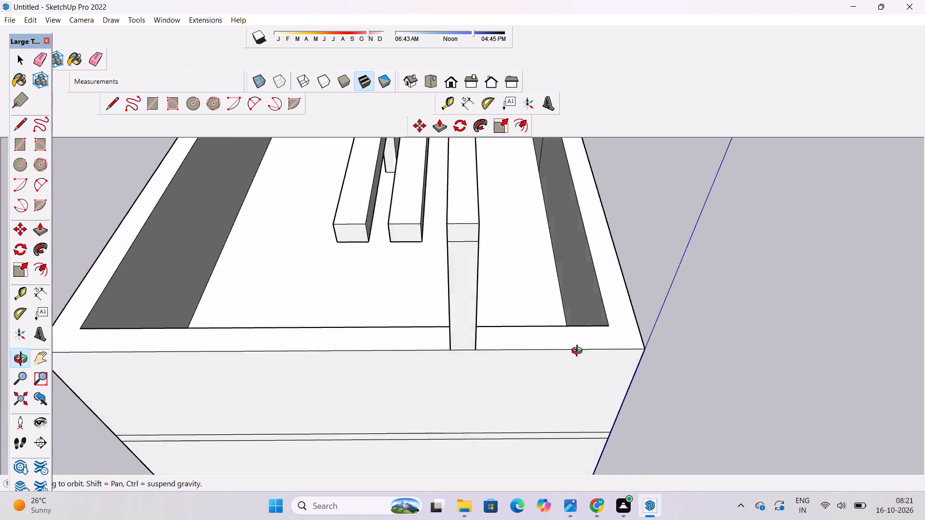
pyautogui.moveTo(579, 352); pyautogui.dragTo(298, 312)
pyautogui.keyDown('shift'); pyautogui.click(377, 275); pyautogui.keyUp('shift')
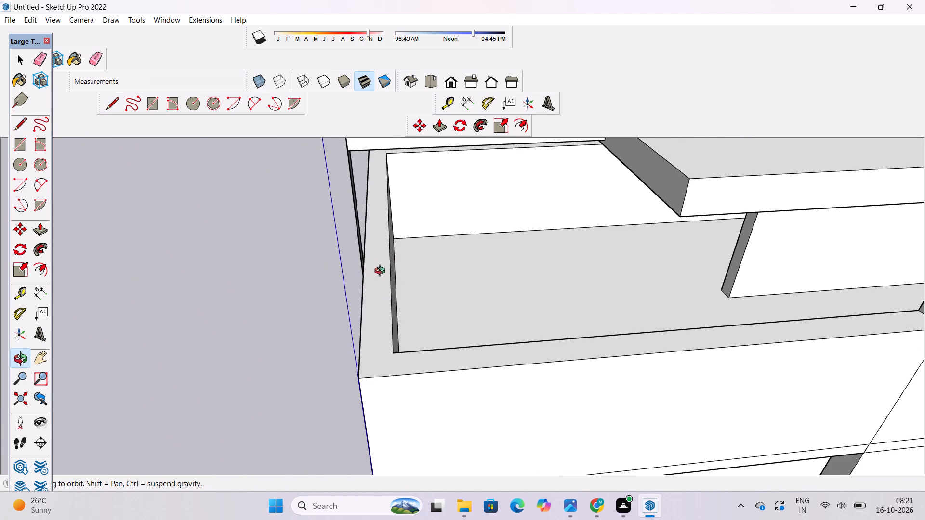
pyautogui.scroll(3, 388, 265)
pyautogui.moveTo(386, 265); pyautogui.dragTo(304, 267)
pyautogui.scroll(4, 326, 249)
pyautogui.keyDown('shift'); pyautogui.moveTo(327, 249); pyautogui.dragTo(376, 285); pyautogui.keyUp('shift')
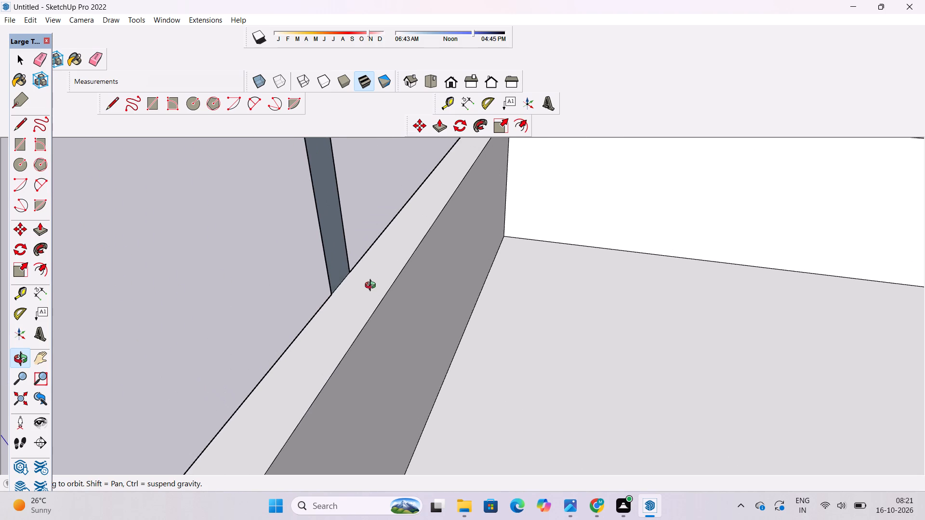
pyautogui.scroll(-5, 371, 286)
pyautogui.keyDown('shift'); pyautogui.moveTo(370, 287); pyautogui.dragTo(377, 302); pyautogui.keyUp('shift')
pyautogui.press('p')
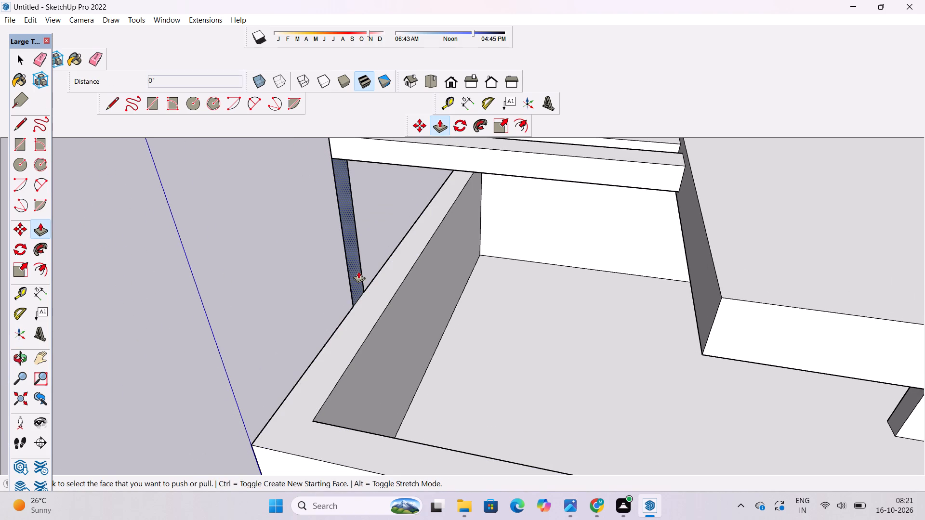
pyautogui.click(357, 270)
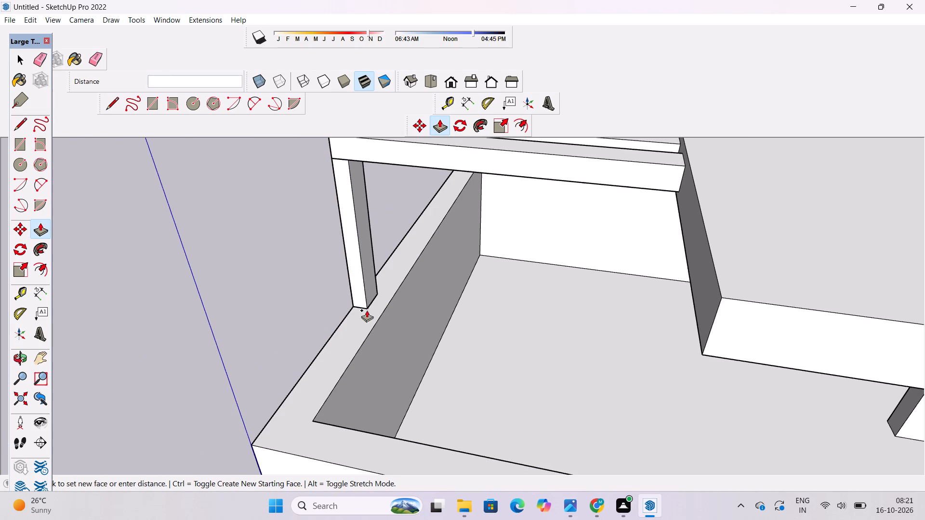
pyautogui.click(379, 319)
# Examine the new pergola post, its seat on the terrace parapet, and the neighbouring beam ends from several angles.
pyautogui.press('o')
pyautogui.scroll(-6, 381, 318)
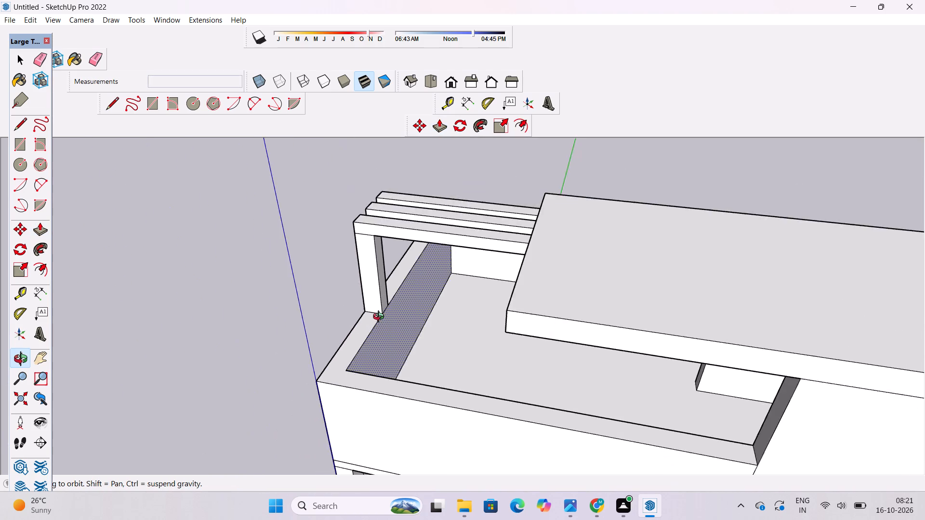
pyautogui.moveTo(359, 317); pyautogui.dragTo(600, 312)
pyautogui.scroll(1, 468, 299)
pyautogui.keyDown('shift'); pyautogui.moveTo(468, 299); pyautogui.dragTo(471, 320); pyautogui.keyUp('shift')
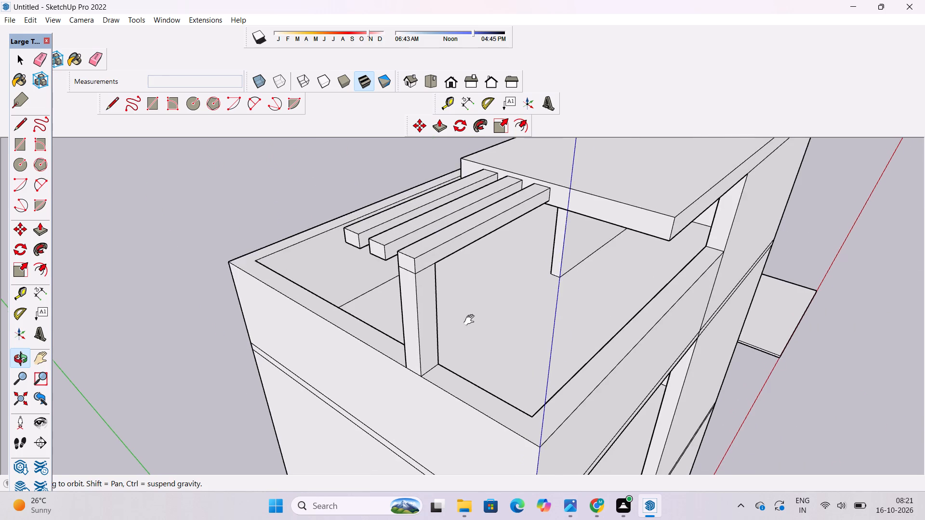
pyautogui.keyDown('shift'); pyautogui.moveTo(471, 320); pyautogui.dragTo(471, 321); pyautogui.keyUp('shift')
pyautogui.moveTo(426, 319); pyautogui.dragTo(444, 310)
pyautogui.scroll(1, 449, 321)
pyautogui.keyDown('shift'); pyautogui.moveTo(449, 318); pyautogui.dragTo(451, 301); pyautogui.keyUp('shift')
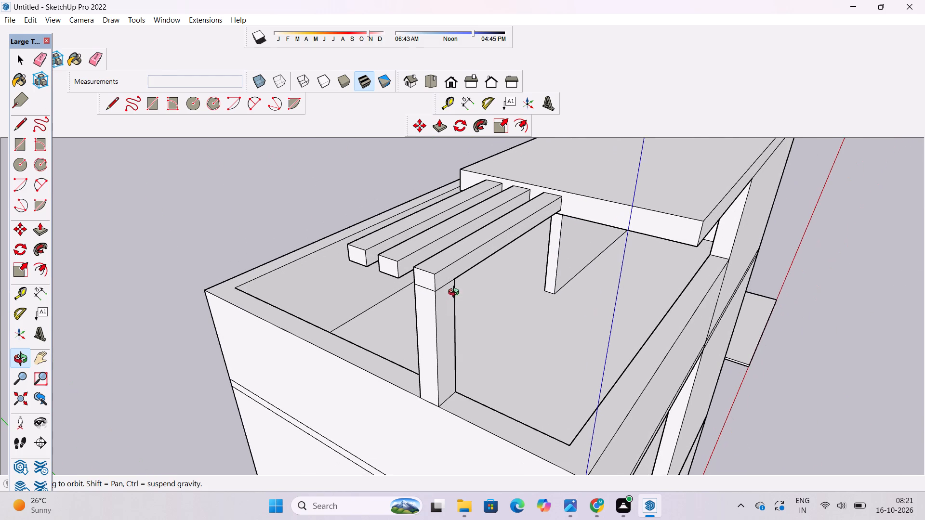
pyautogui.scroll(-2, 506, 283)
pyautogui.scroll(3, 549, 270)
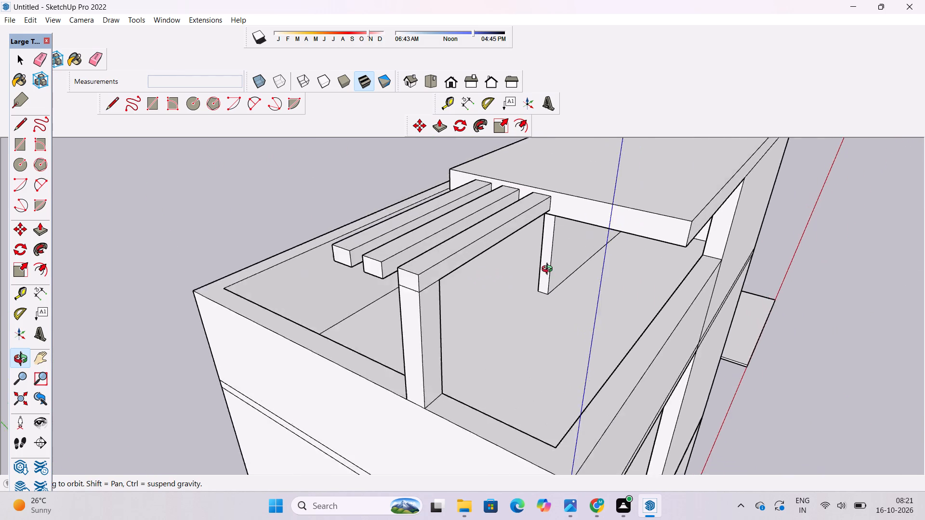
pyautogui.scroll(2, 549, 270)
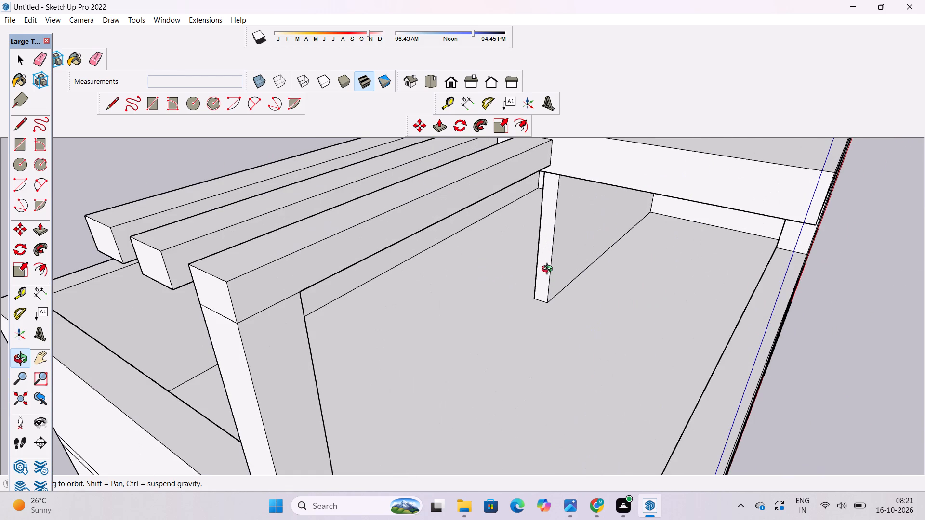
pyautogui.scroll(-2, 549, 270)
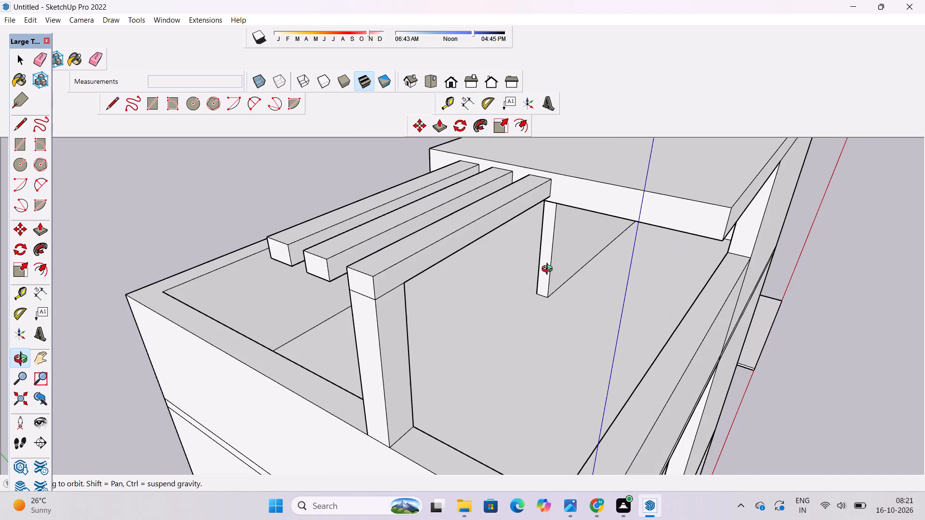
pyautogui.scroll(2, 549, 270)
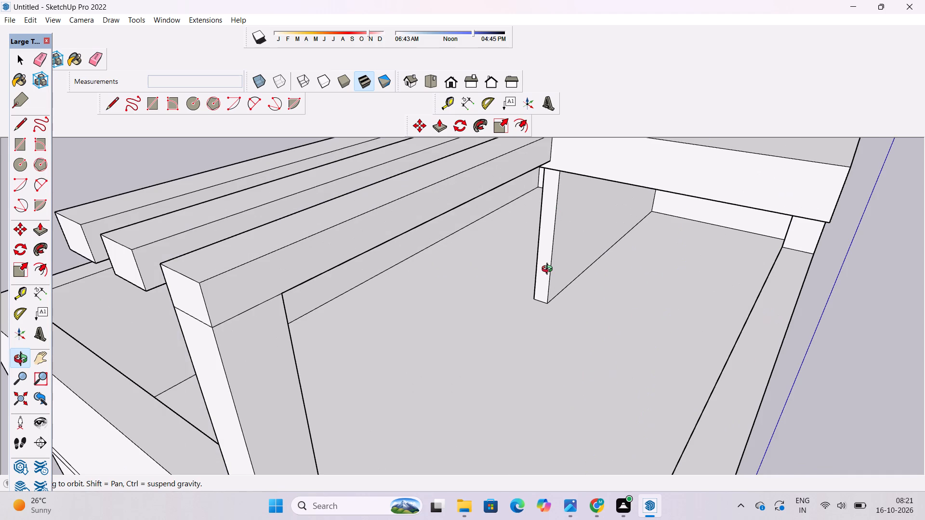
pyautogui.scroll(-1, 549, 270)
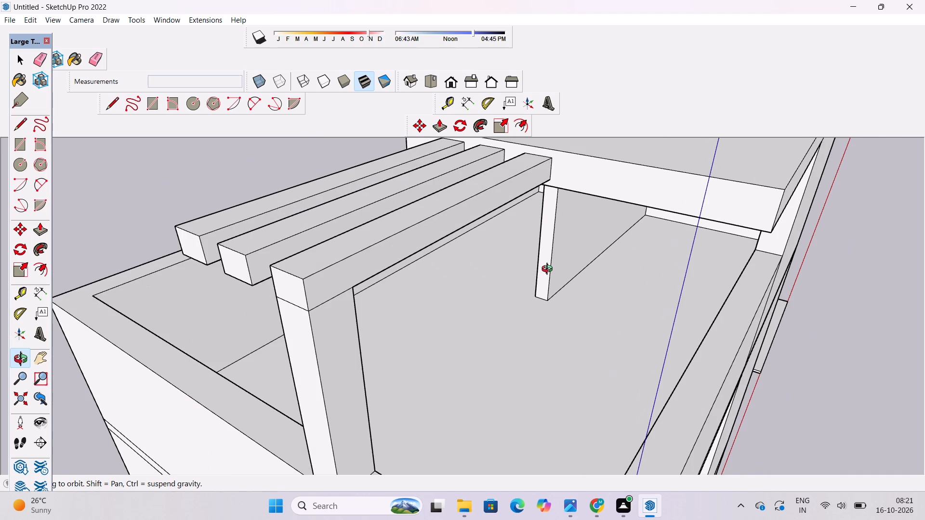
pyautogui.scroll(-4, 549, 271)
pyautogui.scroll(4, 447, 318)
pyautogui.moveTo(440, 319); pyautogui.dragTo(462, 326)
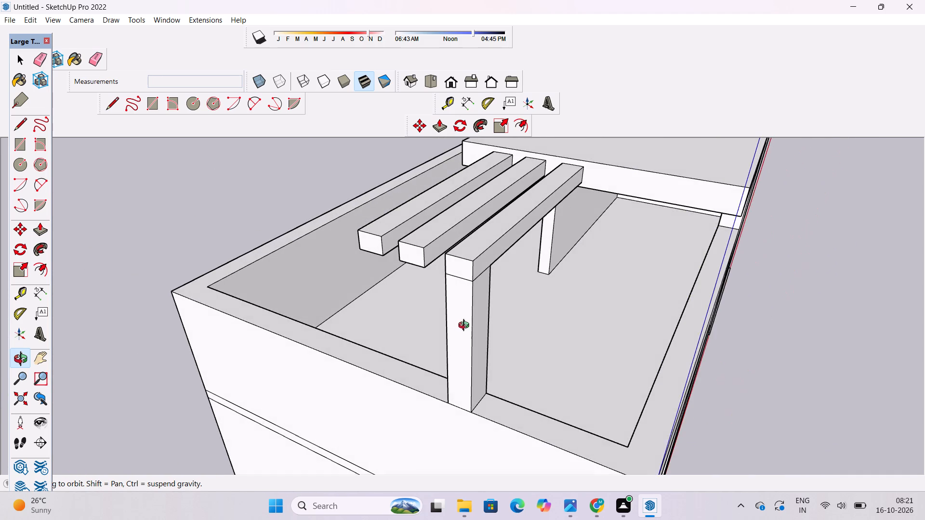
pyautogui.scroll(3, 466, 326)
pyautogui.scroll(-2, 467, 322)
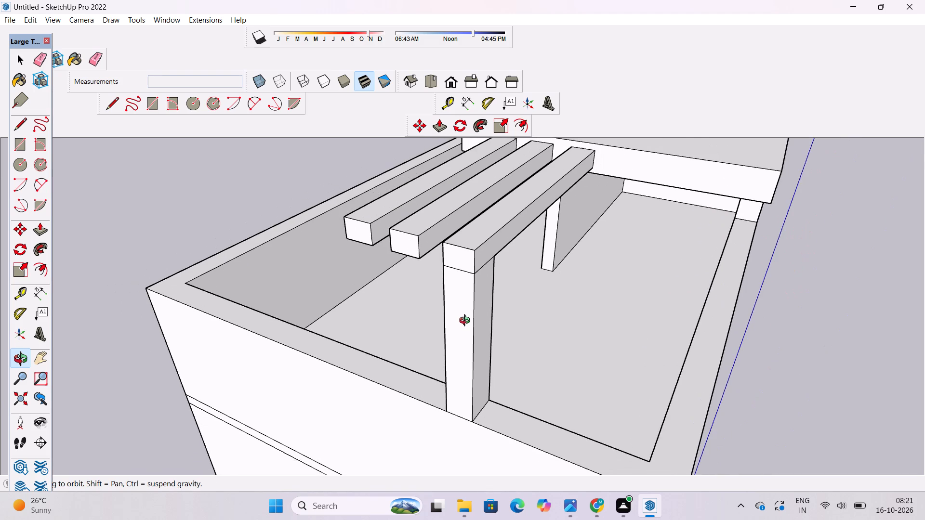
pyautogui.scroll(2, 467, 322)
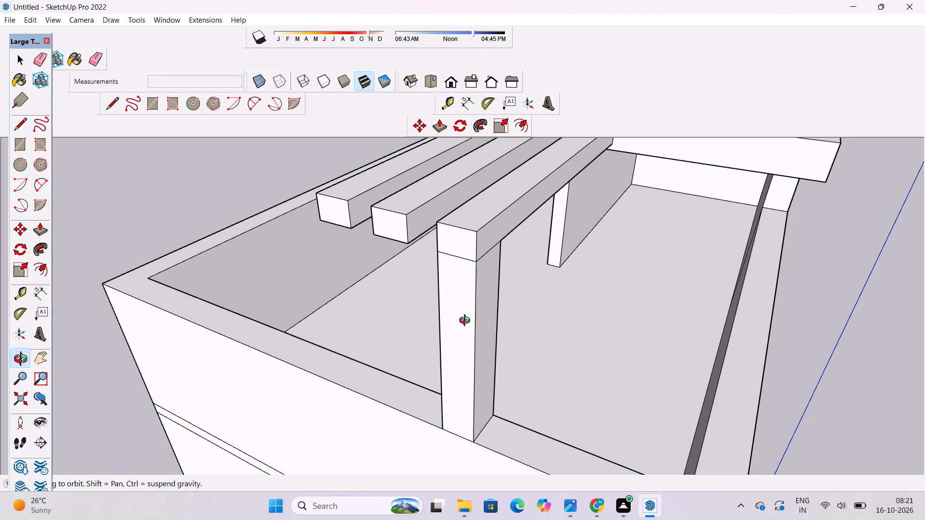
pyautogui.scroll(-2, 467, 322)
pyautogui.scroll(2, 467, 322)
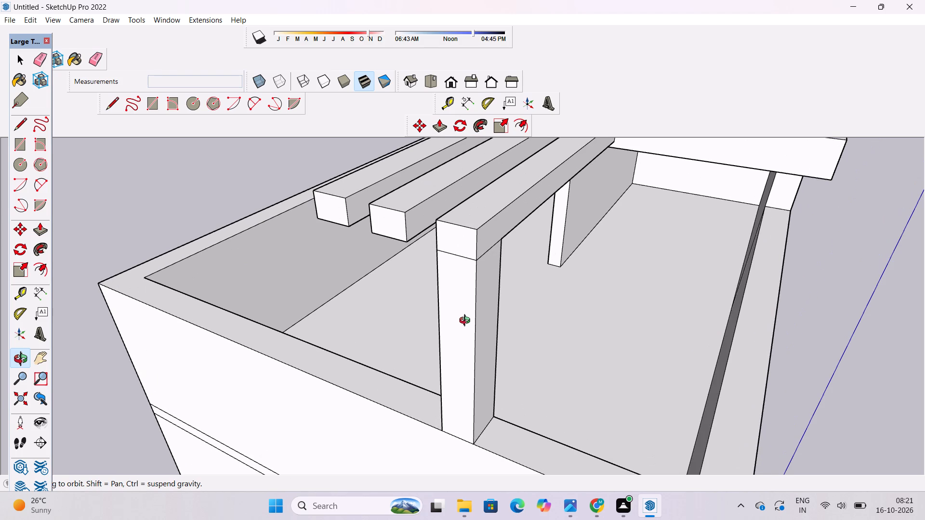
pyautogui.scroll(-2, 467, 322)
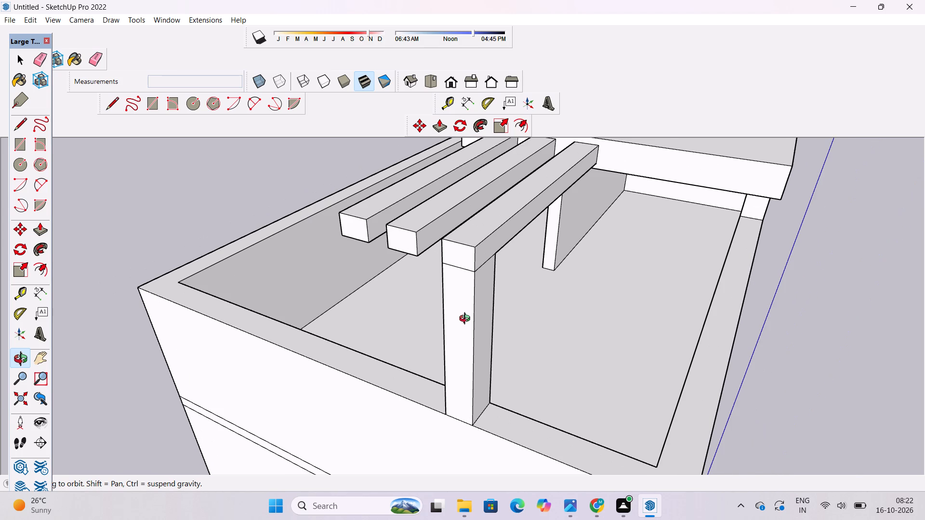
pyautogui.scroll(3, 467, 320)
pyautogui.scroll(-4, 467, 320)
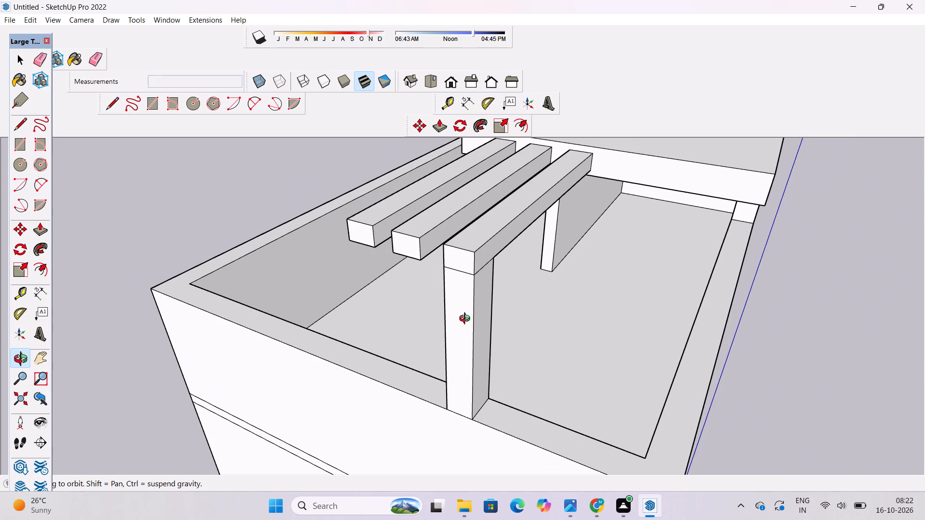
pyautogui.scroll(1, 467, 320)
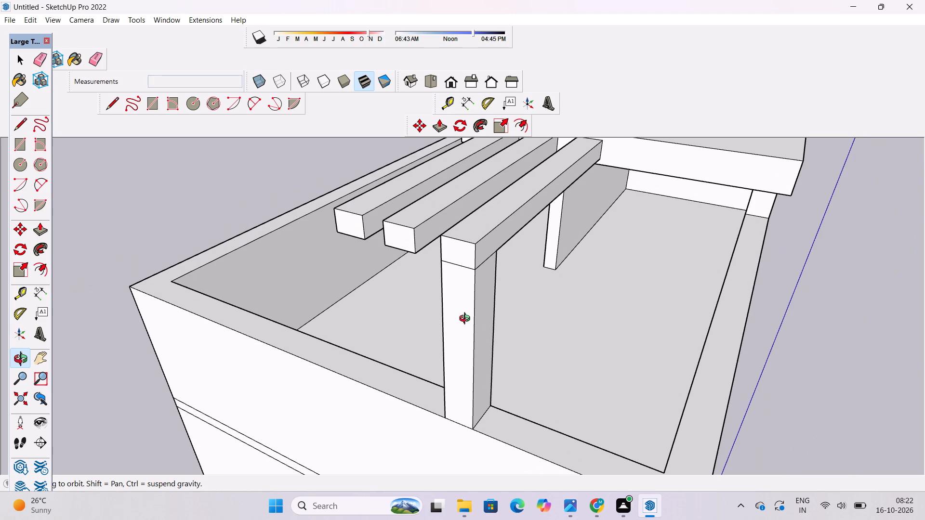
pyautogui.scroll(1, 467, 320)
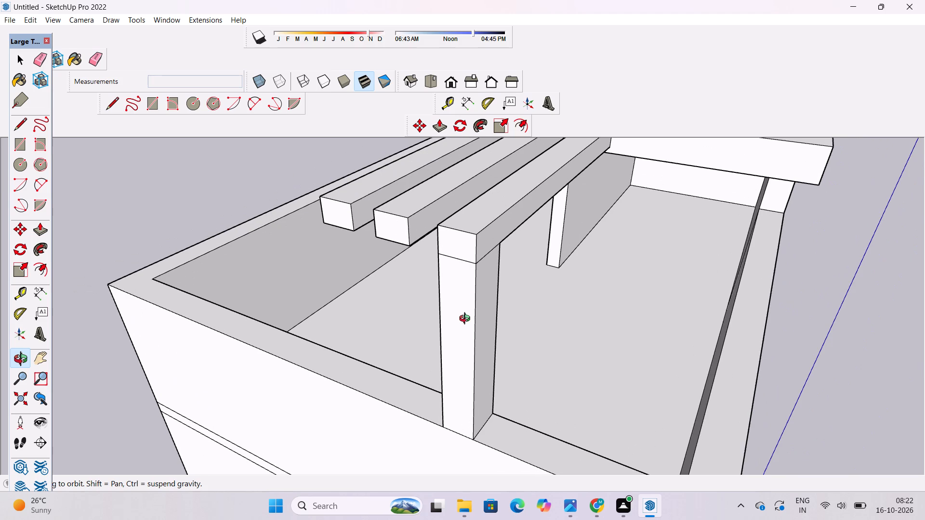
pyautogui.scroll(-6, 467, 319)
pyautogui.scroll(5, 468, 320)
# Draw a vertical line about 9' 4" long from the middle beam's lower end corner nearest the post to the parapet's outer top edge.
pyautogui.moveTo(464, 323); pyautogui.dragTo(582, 355)
pyautogui.scroll(2, 507, 291)
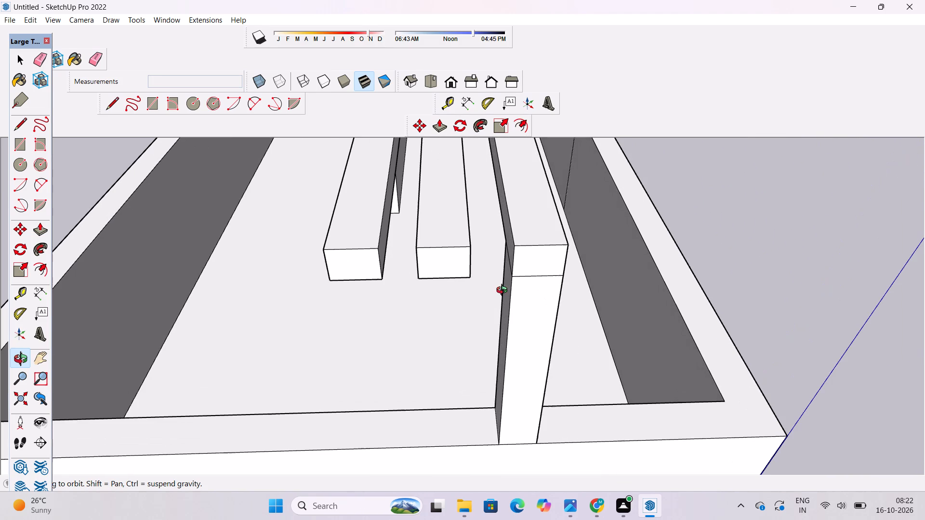
pyautogui.click(504, 291)
pyautogui.moveTo(502, 309); pyautogui.dragTo(497, 280)
pyautogui.moveTo(497, 280); pyautogui.dragTo(573, 306)
pyautogui.press('l')
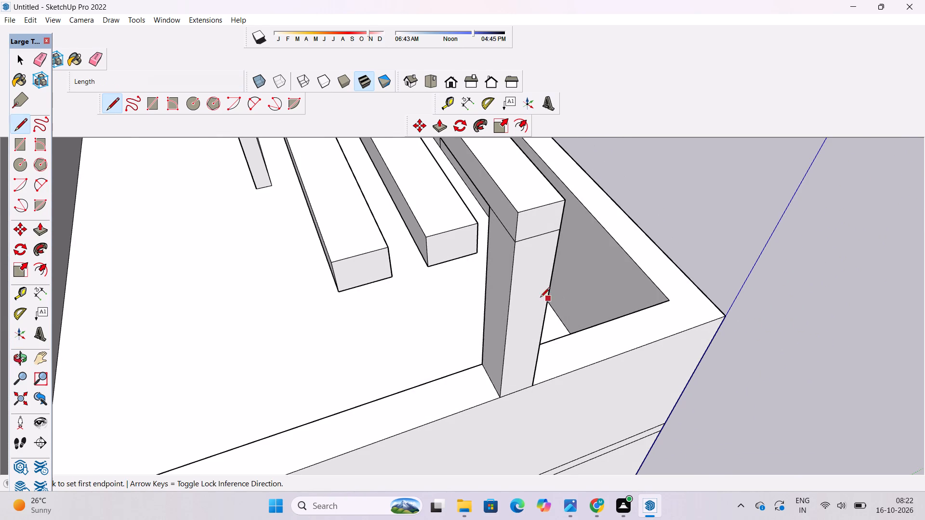
pyautogui.click(475, 255)
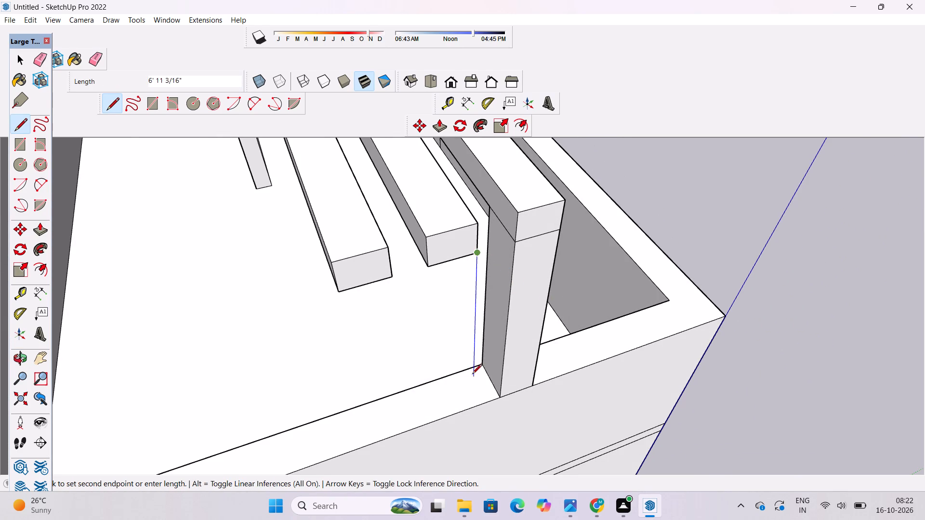
pyautogui.press('o')
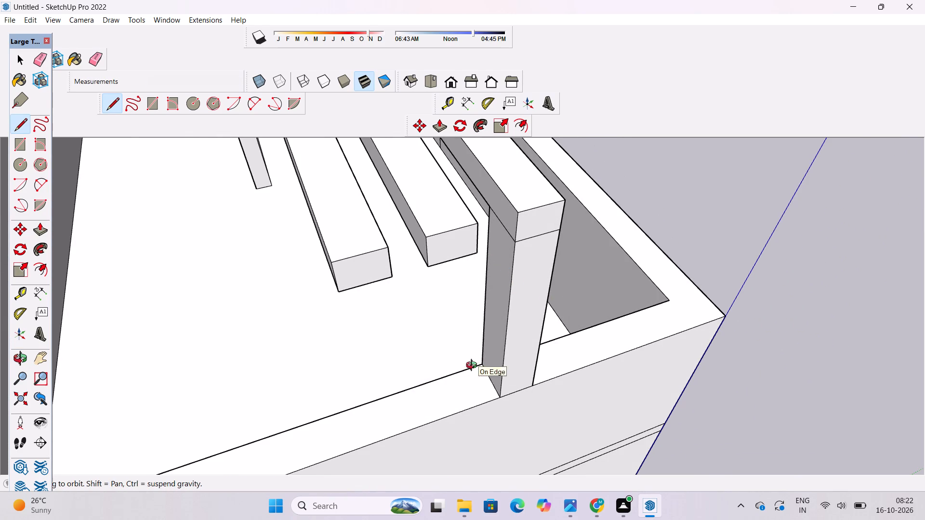
pyautogui.moveTo(458, 386); pyautogui.dragTo(568, 378)
pyautogui.keyDown('shift'); pyautogui.moveTo(544, 361); pyautogui.dragTo(529, 376); pyautogui.keyUp('shift')
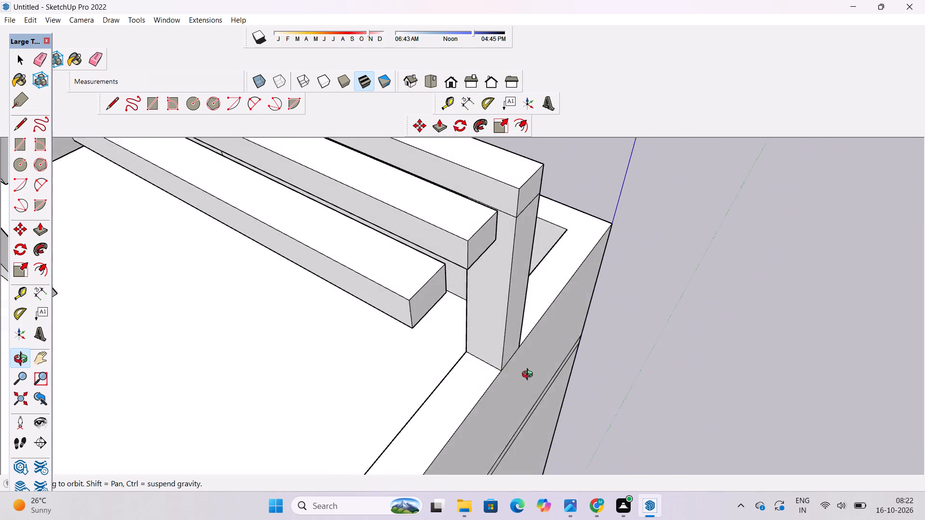
pyautogui.keyDown('shift'); pyautogui.moveTo(529, 376); pyautogui.dragTo(536, 355); pyautogui.keyUp('shift')
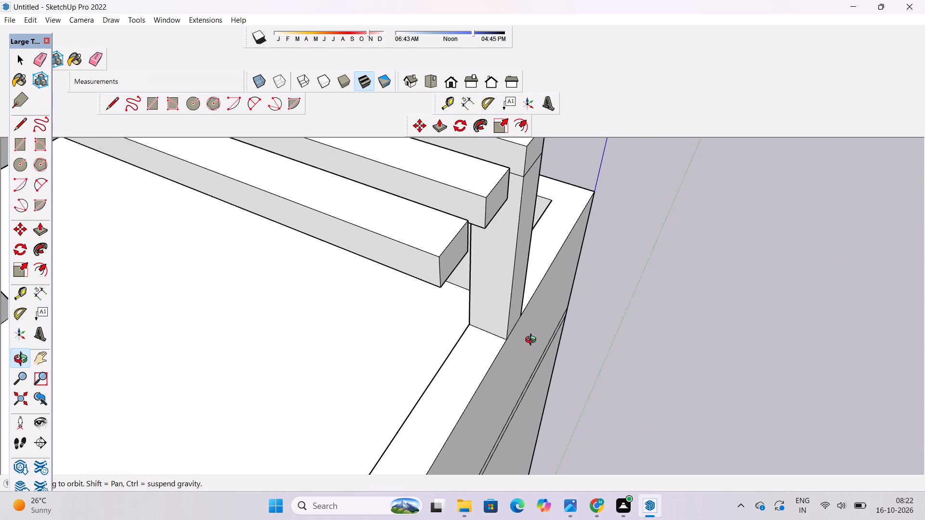
pyautogui.scroll(4, 533, 341)
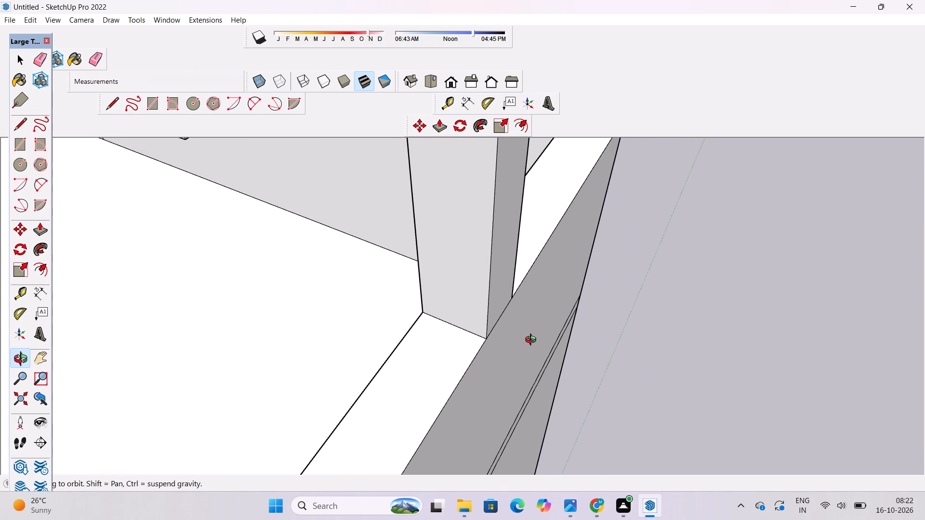
pyautogui.scroll(-2, 533, 341)
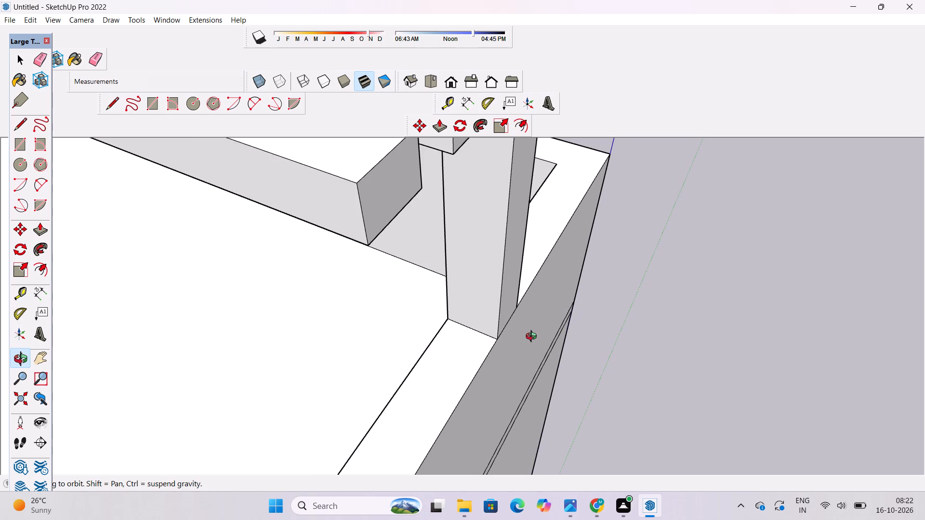
pyautogui.scroll(-3, 524, 345)
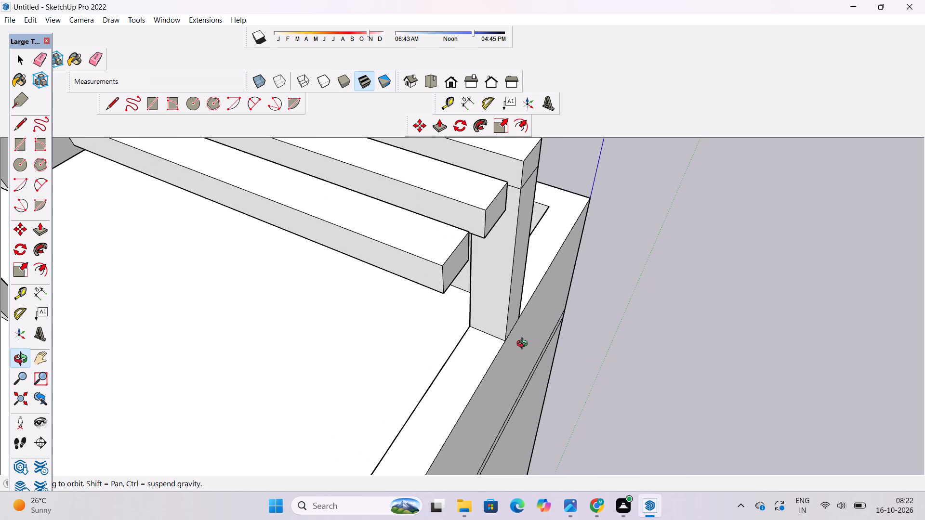
pyautogui.press('l')
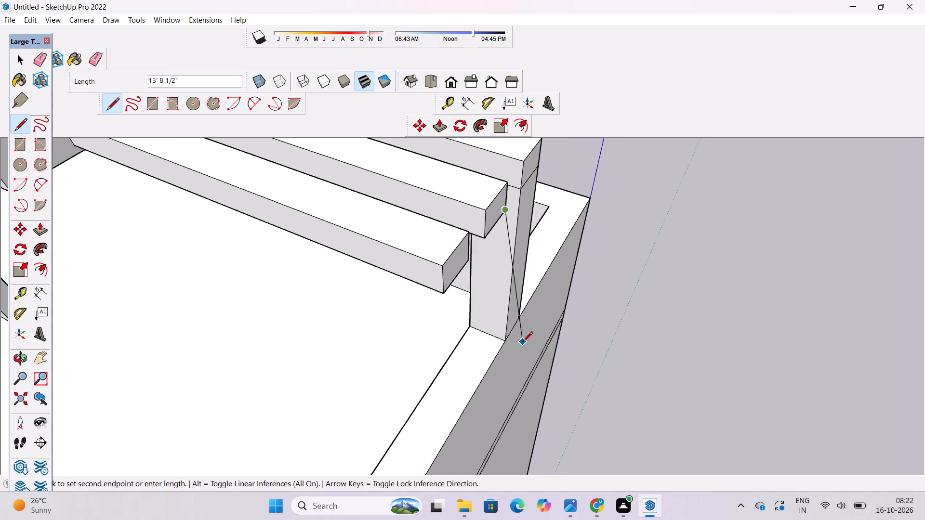
pyautogui.click(492, 359)
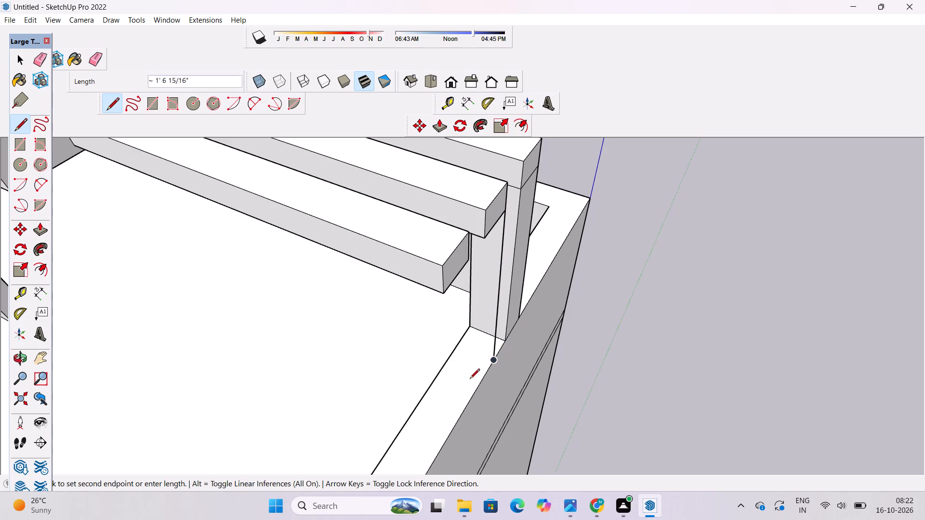
pyautogui.press('space')
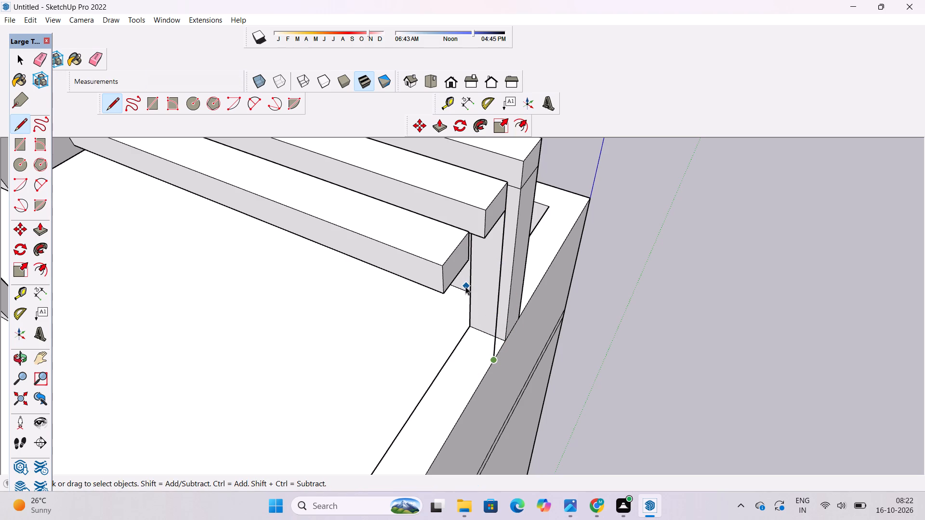
# Draw a second vertical line about 9' 4" long from the middle beam's other lower end corner to the parapet's outer top edge, closing a post face.
pyautogui.press('l')
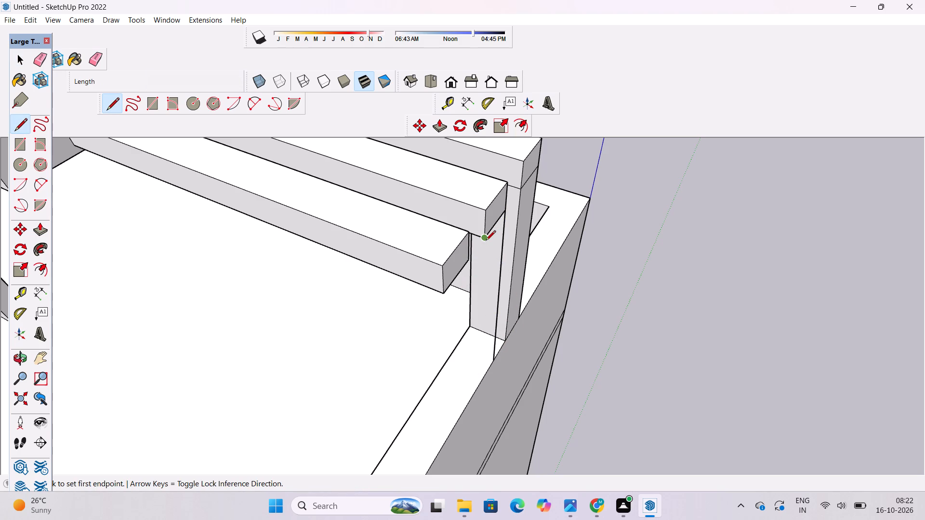
pyautogui.click(486, 241)
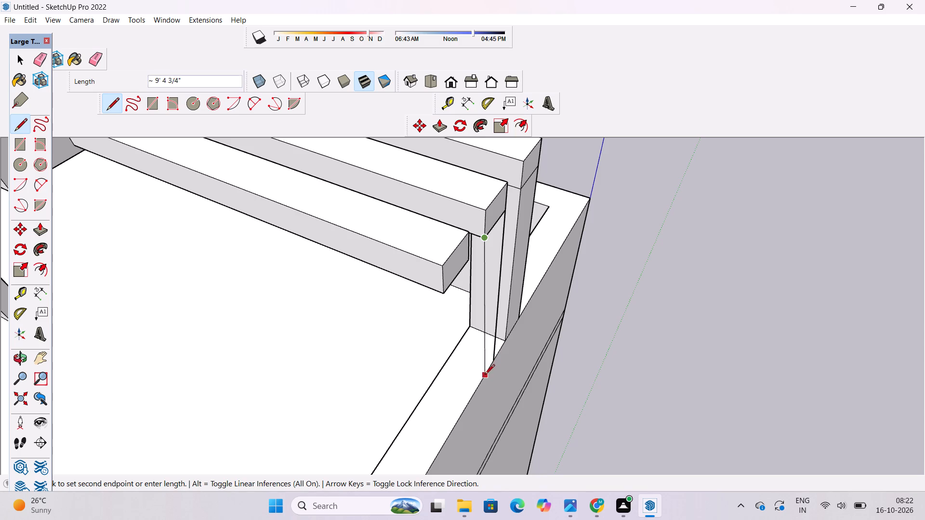
pyautogui.click(478, 384)
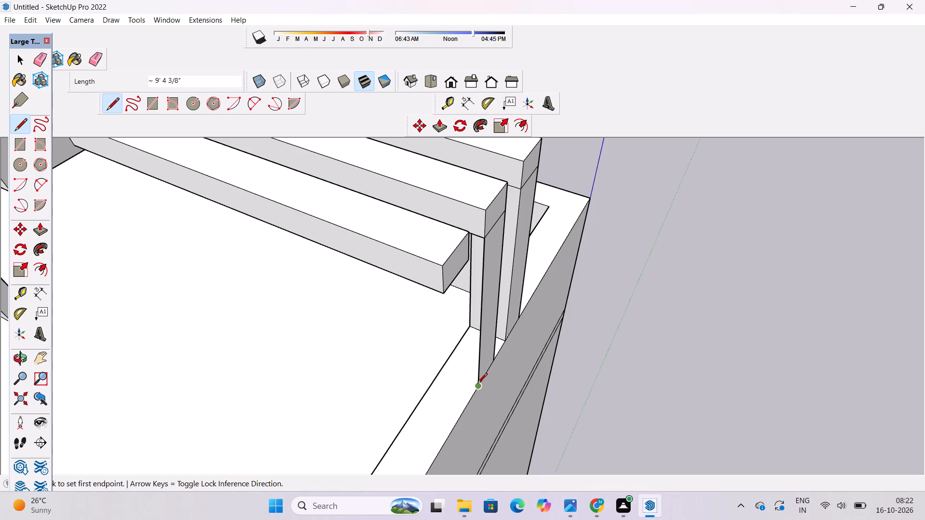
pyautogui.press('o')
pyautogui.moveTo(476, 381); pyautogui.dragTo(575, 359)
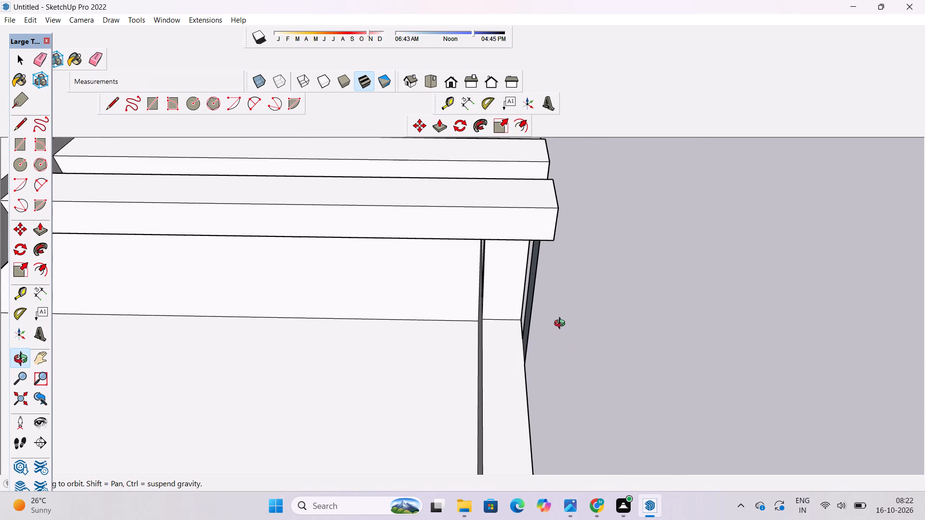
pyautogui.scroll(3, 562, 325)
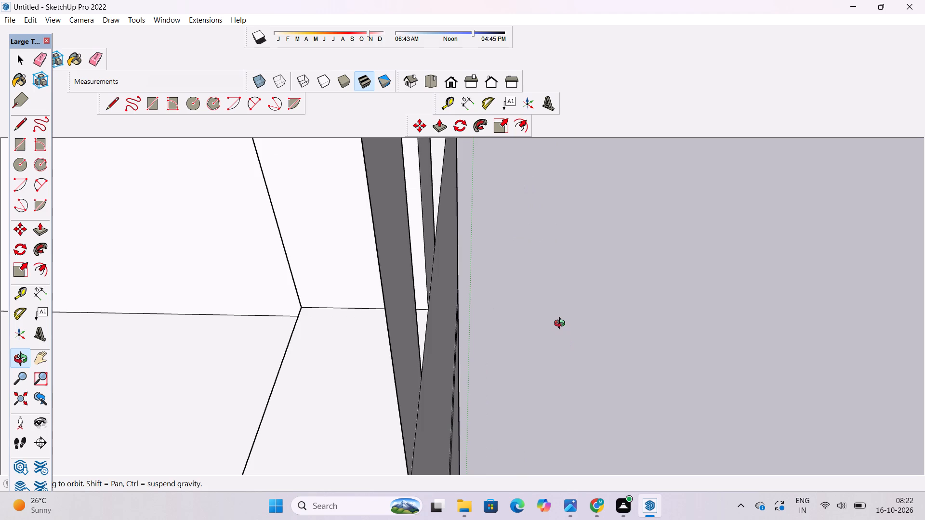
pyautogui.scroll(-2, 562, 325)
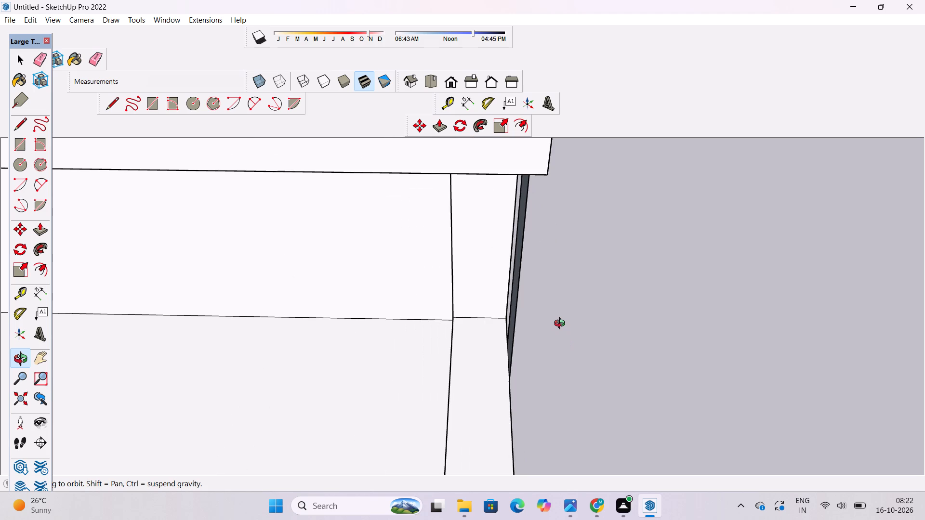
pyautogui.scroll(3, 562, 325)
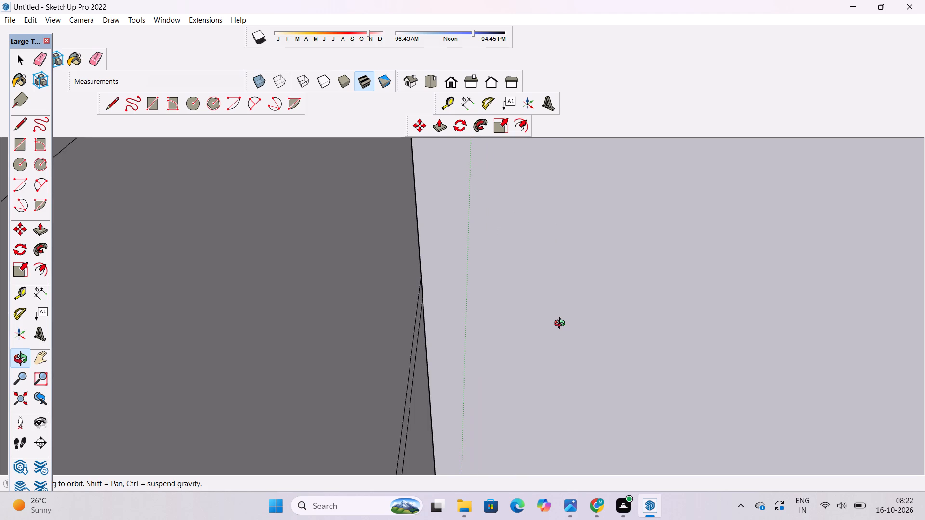
# Push/Pull the narrow face below the middle beam inward to the parapet's inner top edge, forming a second solid pergola post.
pyautogui.scroll(-3, 562, 325)
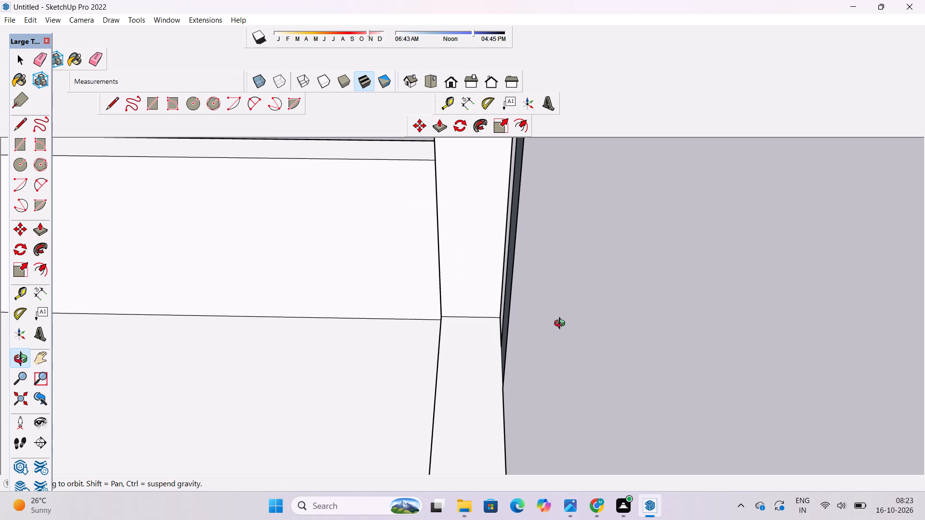
pyautogui.scroll(2, 562, 325)
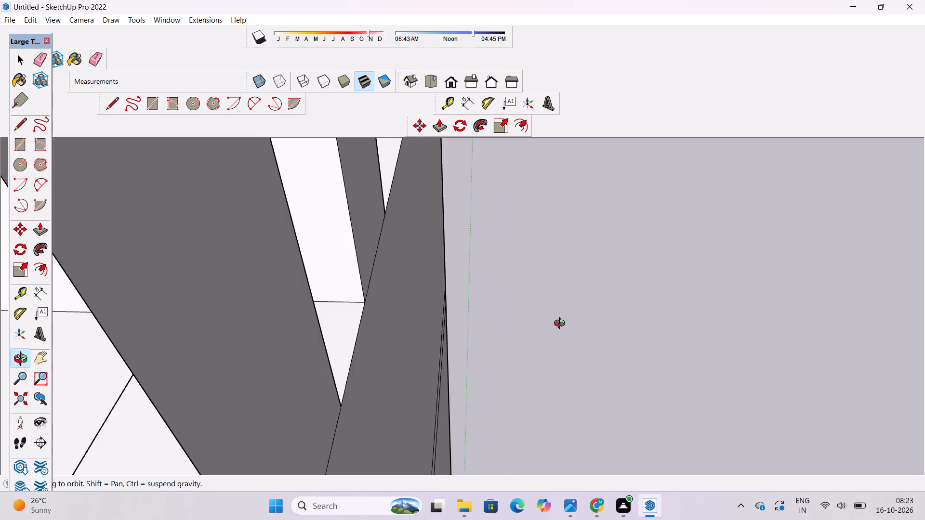
pyautogui.scroll(-4, 562, 325)
pyautogui.moveTo(559, 325); pyautogui.dragTo(535, 347)
pyautogui.moveTo(534, 348); pyautogui.dragTo(577, 310)
pyautogui.keyDown('shift'); pyautogui.moveTo(577, 310); pyautogui.dragTo(571, 321); pyautogui.keyUp('shift')
pyautogui.moveTo(571, 321); pyautogui.dragTo(600, 305)
pyautogui.press('p')
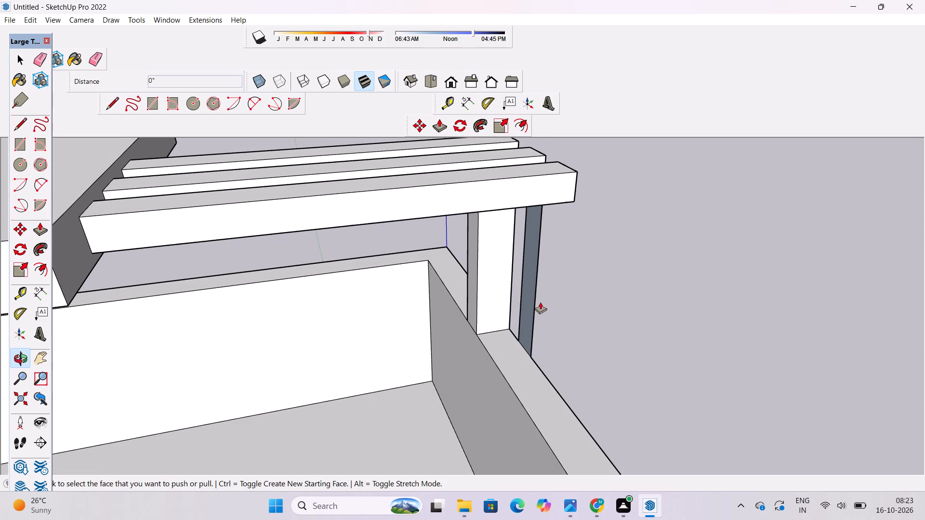
pyautogui.click(532, 280)
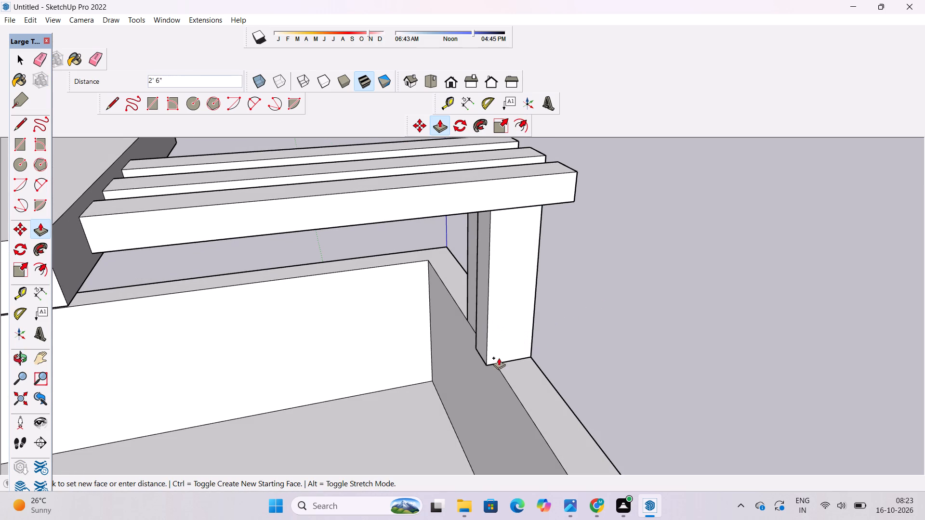
pyautogui.click(500, 370)
# Examine the two pergola posts, their joints with the beams, and the remaining unsupported beam end.
pyautogui.press('o')
pyautogui.moveTo(560, 367); pyautogui.dragTo(491, 350)
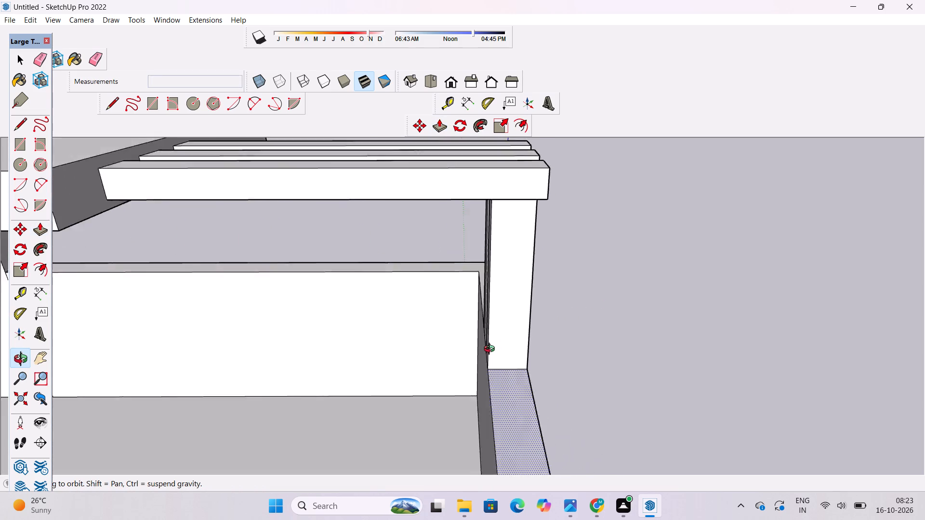
pyautogui.moveTo(491, 350); pyautogui.dragTo(393, 335)
pyautogui.scroll(-2, 446, 332)
pyautogui.keyDown('shift'); pyautogui.moveTo(470, 313); pyautogui.dragTo(480, 300); pyautogui.keyUp('shift')
pyautogui.moveTo(480, 300); pyautogui.dragTo(480, 311)
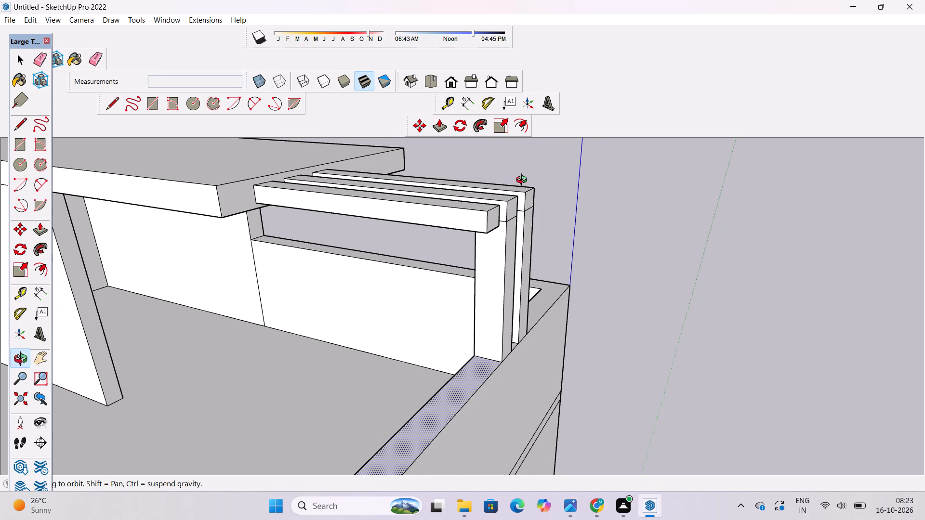
pyautogui.scroll(4, 524, 181)
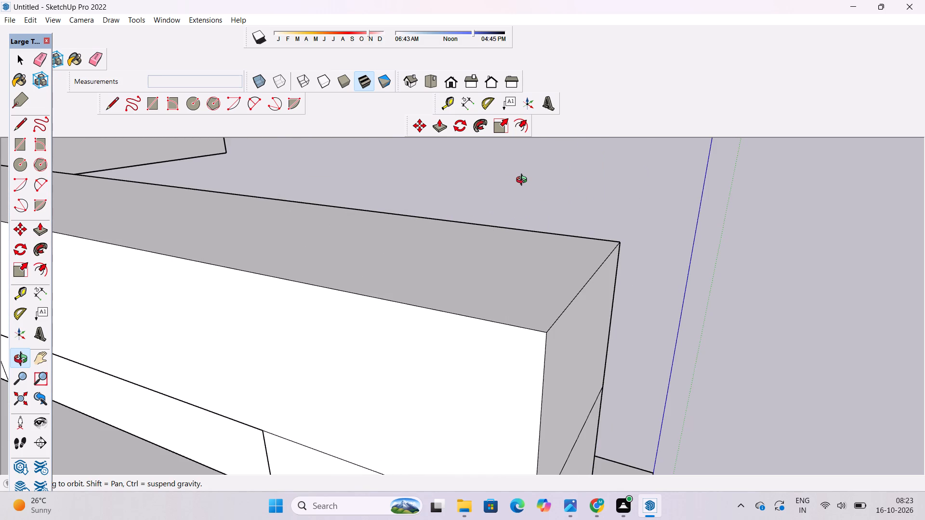
pyautogui.scroll(-2, 524, 181)
pyautogui.scroll(2, 524, 181)
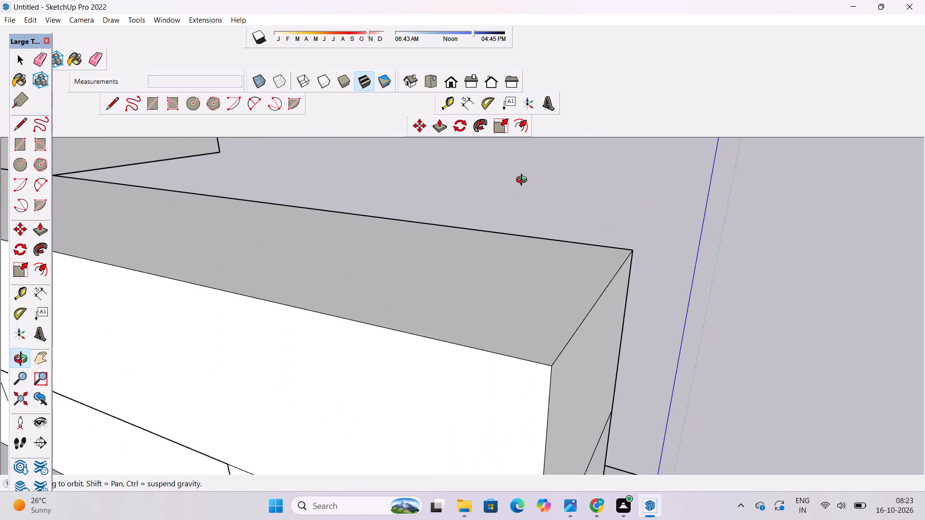
pyautogui.scroll(-4, 524, 181)
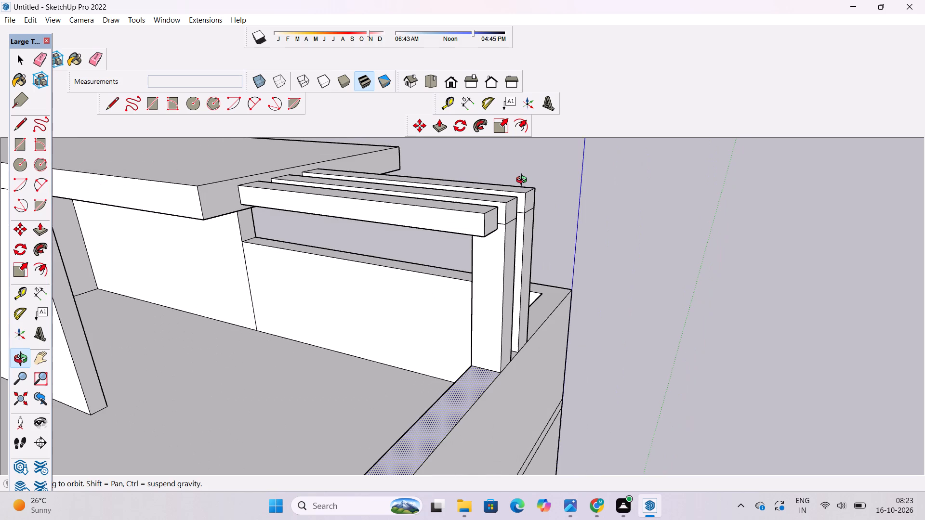
pyautogui.scroll(3, 524, 181)
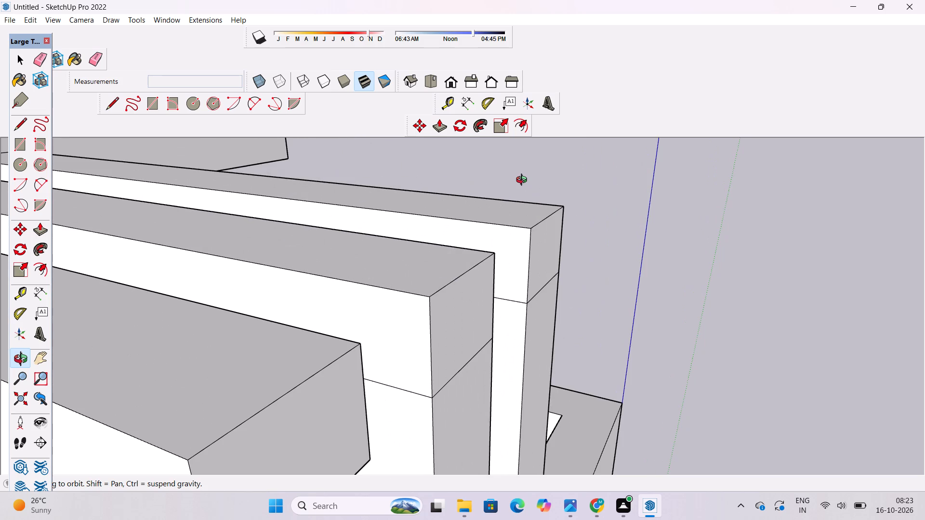
pyautogui.scroll(-3, 515, 187)
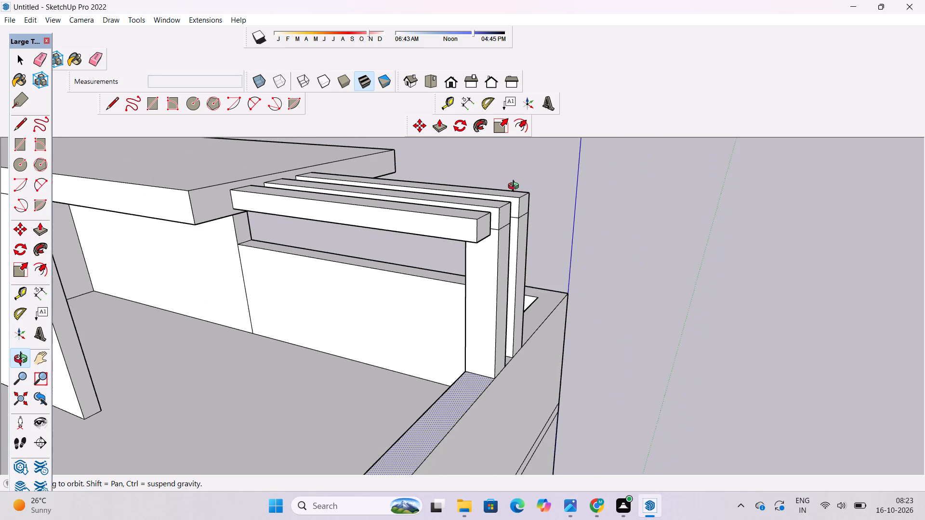
pyautogui.scroll(2, 515, 187)
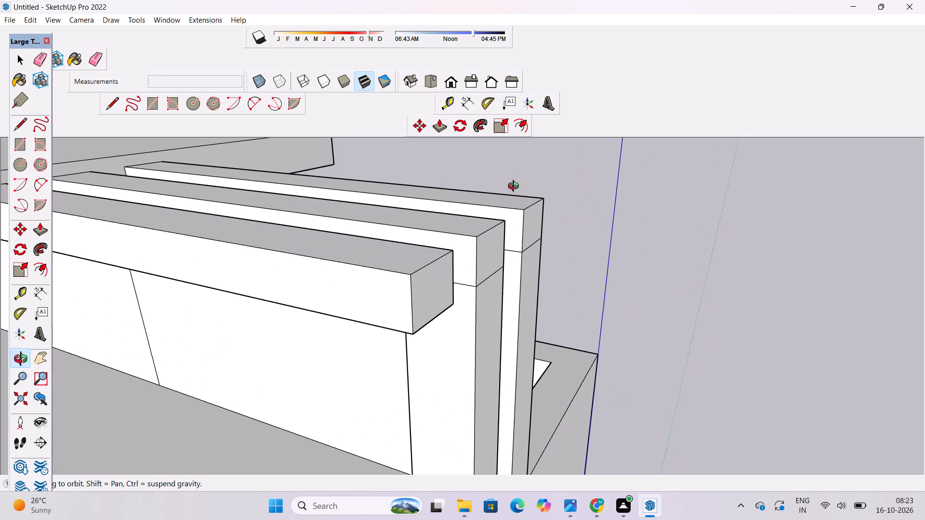
pyautogui.scroll(-3, 515, 187)
pyautogui.scroll(4, 515, 187)
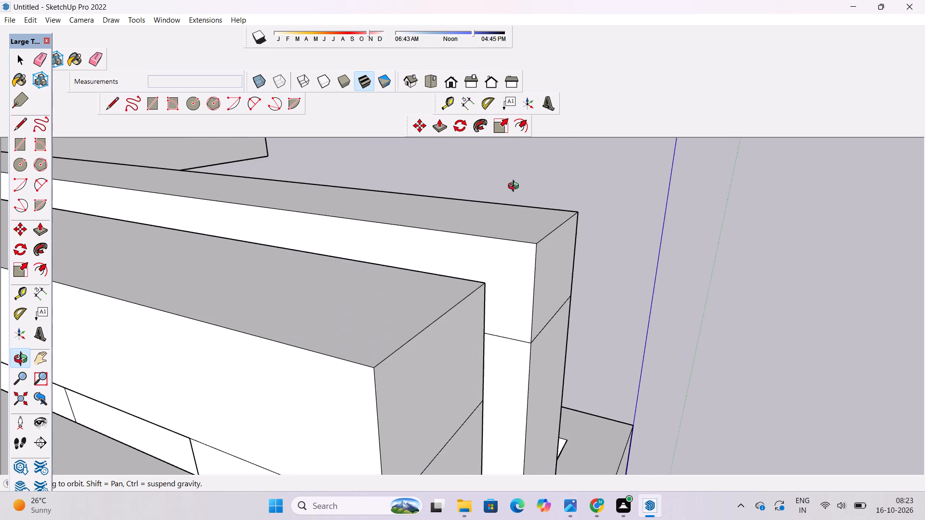
pyautogui.scroll(-1, 515, 187)
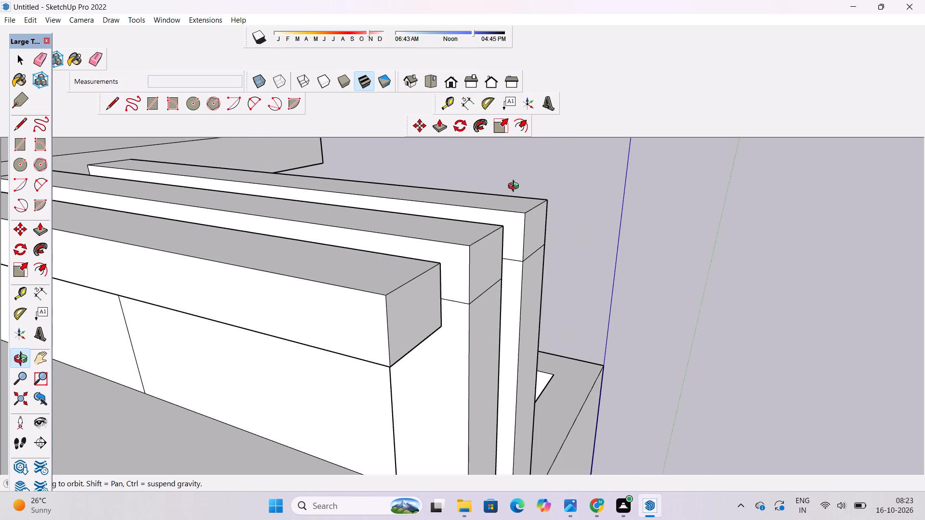
pyautogui.scroll(1, 515, 187)
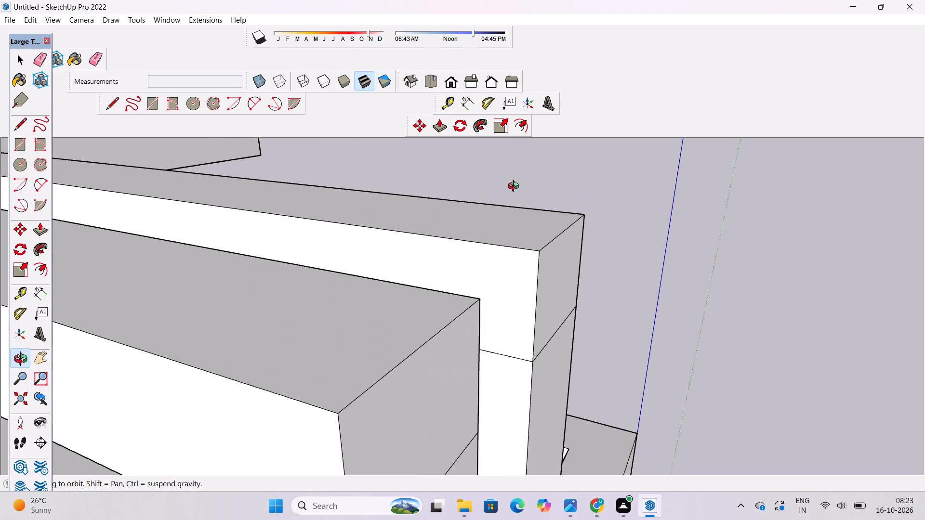
pyautogui.scroll(-1, 515, 187)
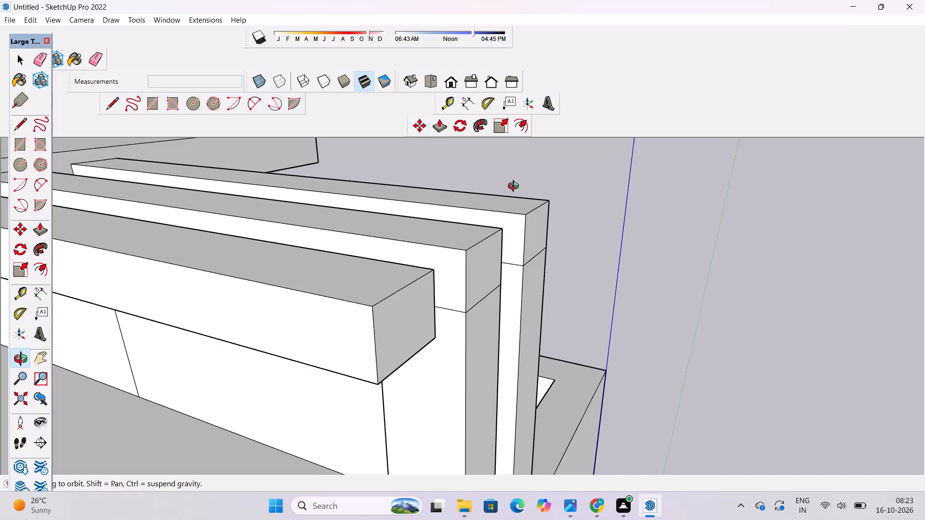
pyautogui.scroll(-6, 546, 204)
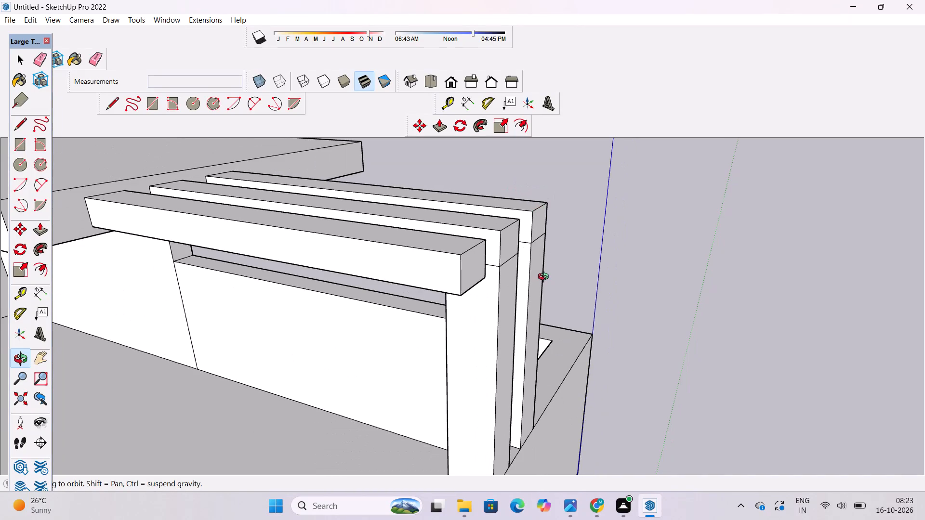
# Draw two vertical lines about 9' 4" long from the remaining beam's lower end corners to the parapet's outer top edge, closing a post face.
pyautogui.keyDown('shift'); pyautogui.moveTo(524, 278); pyautogui.dragTo(456, 242); pyautogui.keyUp('shift')
pyautogui.moveTo(446, 247); pyautogui.dragTo(521, 286)
pyautogui.keyDown('shift'); pyautogui.moveTo(515, 278); pyautogui.dragTo(533, 207); pyautogui.keyUp('shift')
pyautogui.scroll(-5, 526, 213)
pyautogui.moveTo(535, 227); pyautogui.dragTo(432, 241)
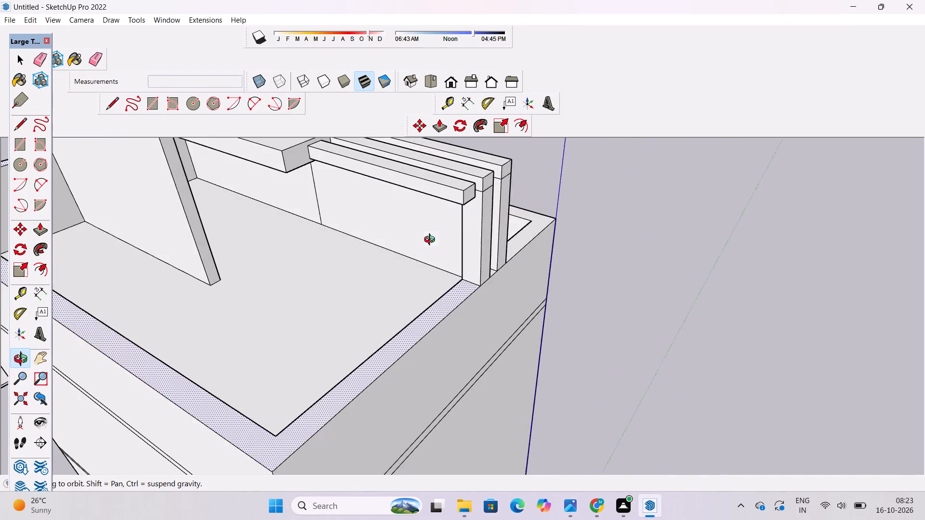
pyautogui.keyDown('shift'); pyautogui.moveTo(459, 234); pyautogui.dragTo(423, 250); pyautogui.keyUp('shift')
pyautogui.press('l')
pyautogui.scroll(4, 421, 226)
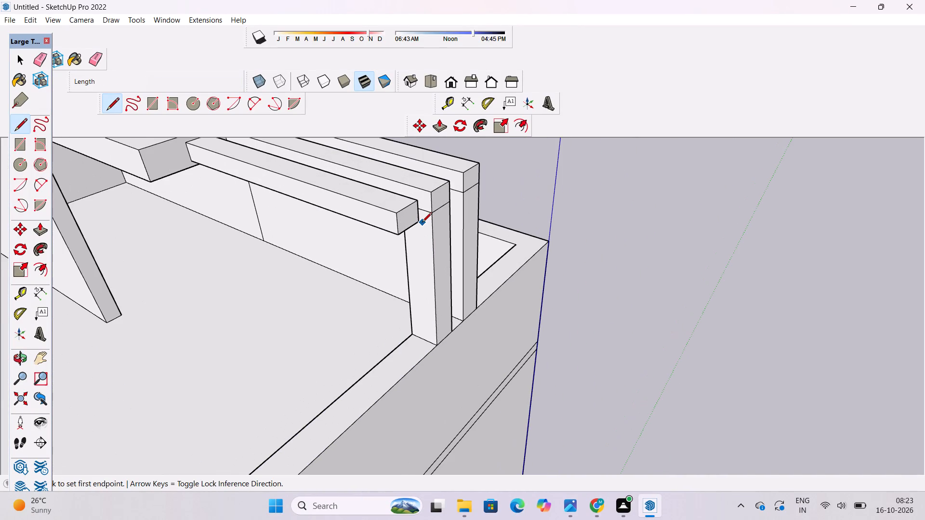
pyautogui.click(422, 224)
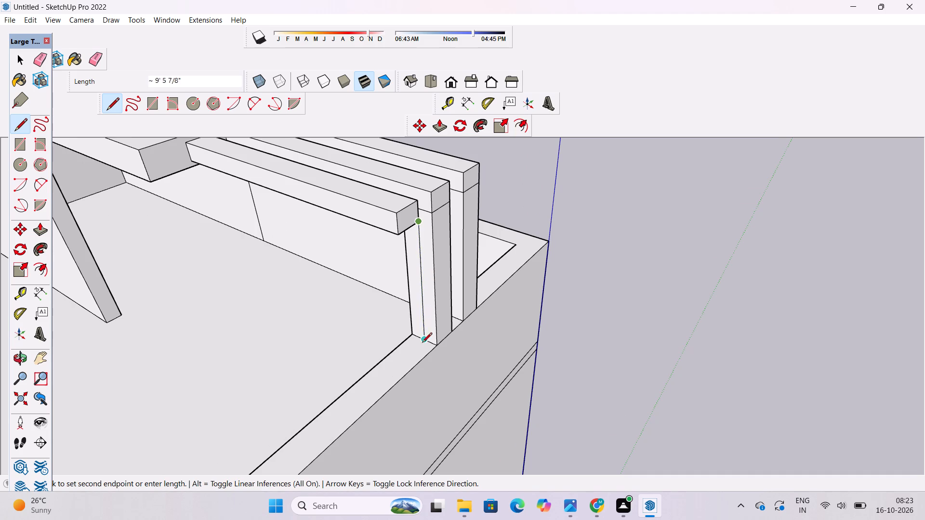
pyautogui.click(427, 356)
pyautogui.press('space')
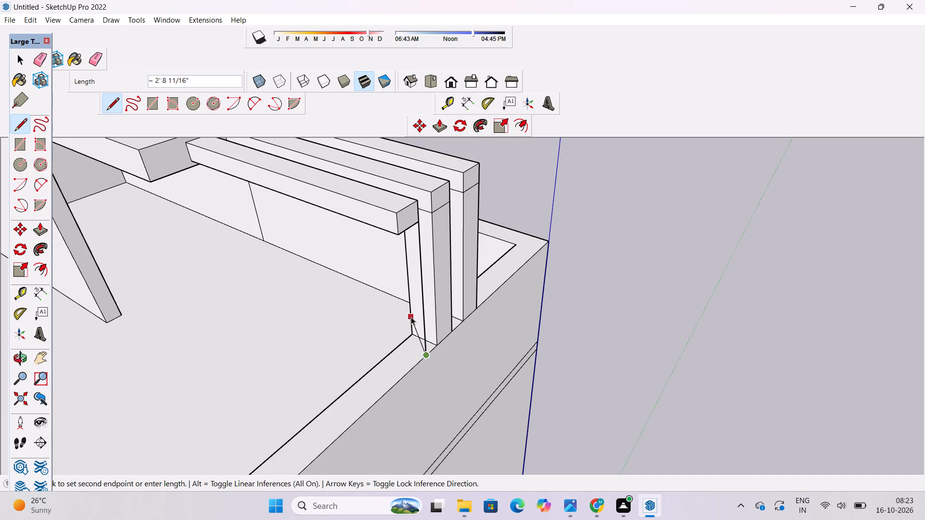
pyautogui.write('l')
pyautogui.click(399, 236)
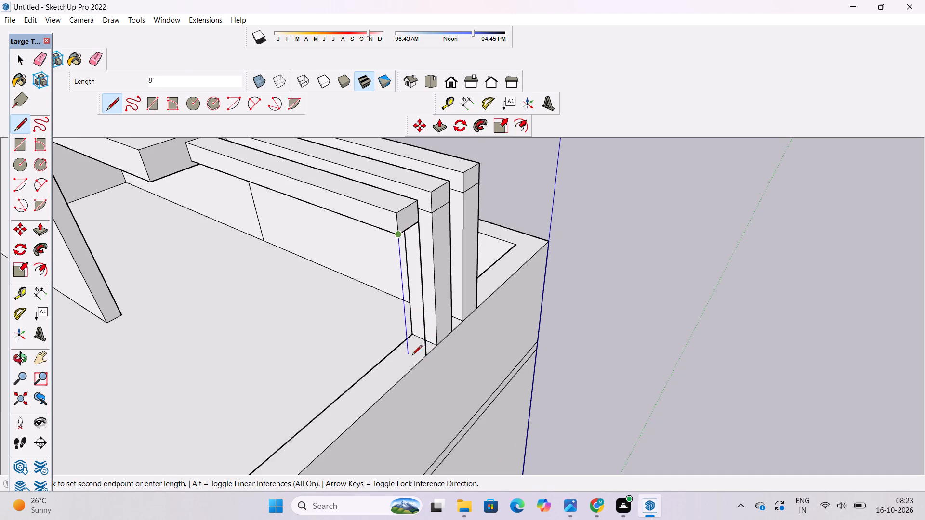
pyautogui.click(413, 372)
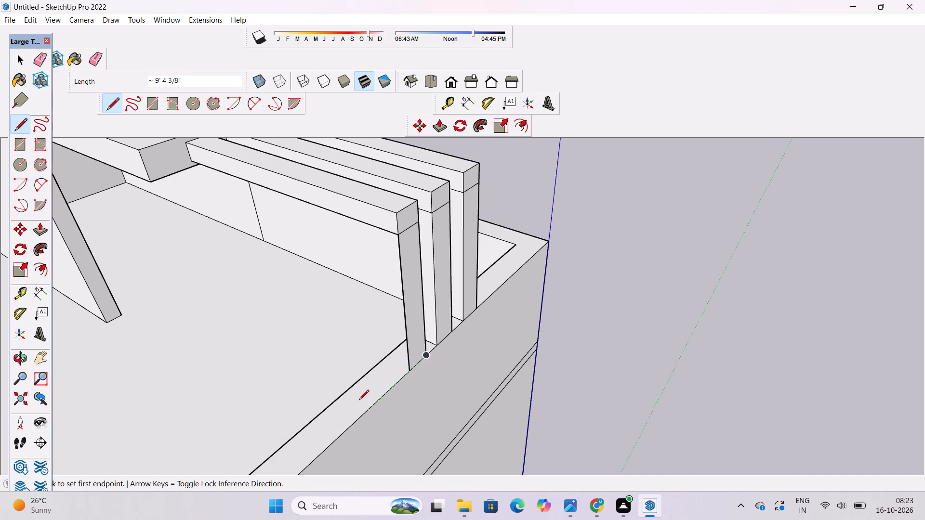
# Push/Pull the new narrow face below the remaining beam 2' inward to the parapet's inner top edge, forming the third pergola post.
pyautogui.press('o')
pyautogui.moveTo(359, 396); pyautogui.dragTo(479, 375)
pyautogui.moveTo(477, 371); pyautogui.dragTo(451, 365)
pyautogui.moveTo(446, 364); pyautogui.dragTo(535, 342)
pyautogui.keyDown('shift'); pyautogui.moveTo(536, 342); pyautogui.dragTo(530, 351); pyautogui.keyUp('shift')
pyautogui.press('p')
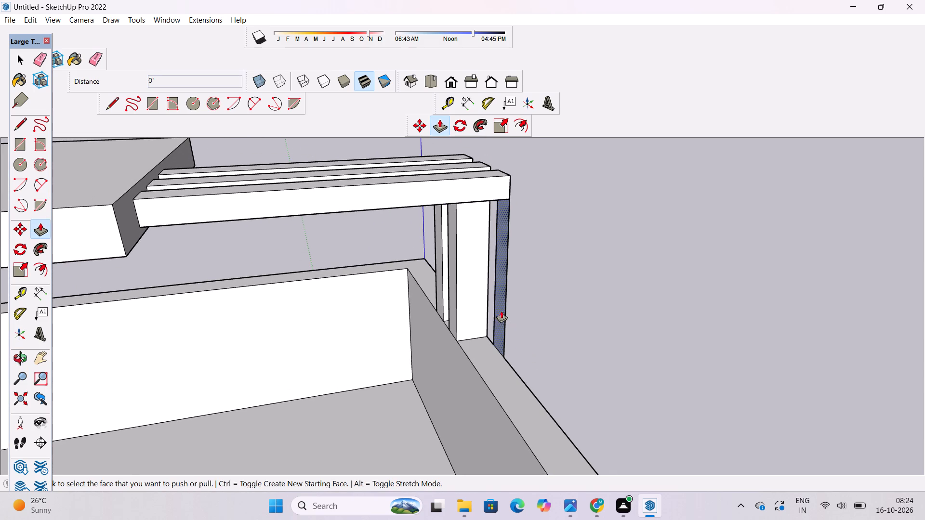
pyautogui.click(501, 306)
pyautogui.click(474, 374)
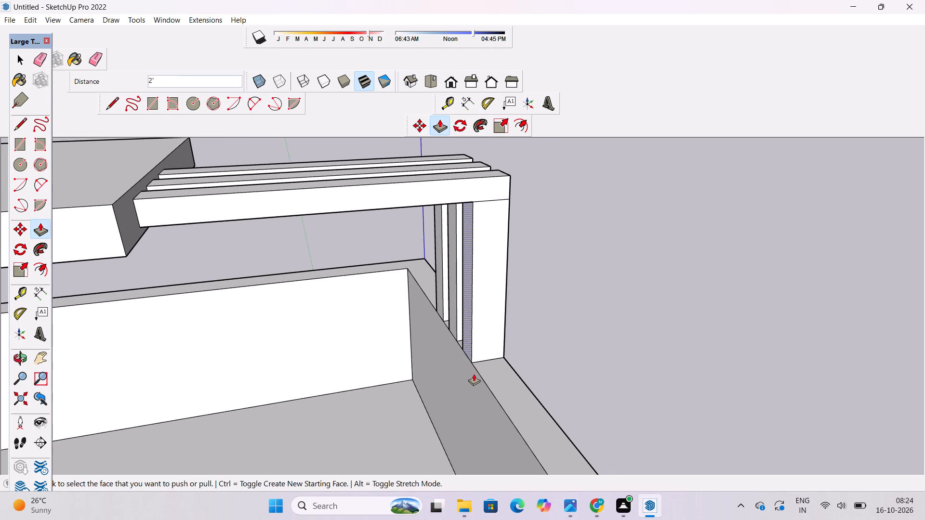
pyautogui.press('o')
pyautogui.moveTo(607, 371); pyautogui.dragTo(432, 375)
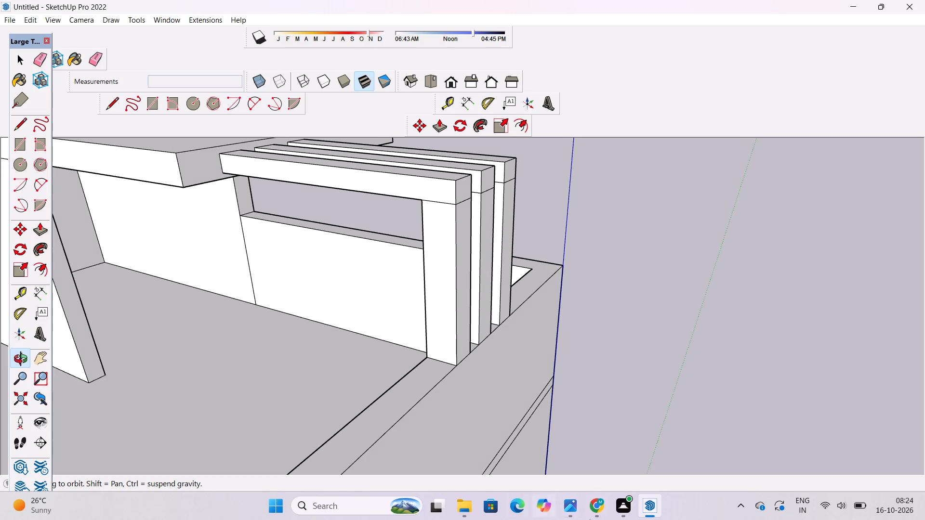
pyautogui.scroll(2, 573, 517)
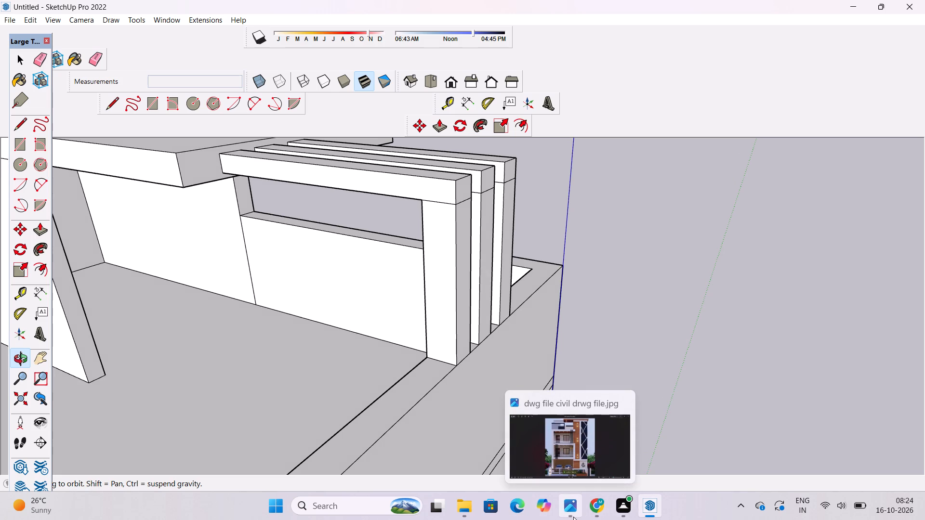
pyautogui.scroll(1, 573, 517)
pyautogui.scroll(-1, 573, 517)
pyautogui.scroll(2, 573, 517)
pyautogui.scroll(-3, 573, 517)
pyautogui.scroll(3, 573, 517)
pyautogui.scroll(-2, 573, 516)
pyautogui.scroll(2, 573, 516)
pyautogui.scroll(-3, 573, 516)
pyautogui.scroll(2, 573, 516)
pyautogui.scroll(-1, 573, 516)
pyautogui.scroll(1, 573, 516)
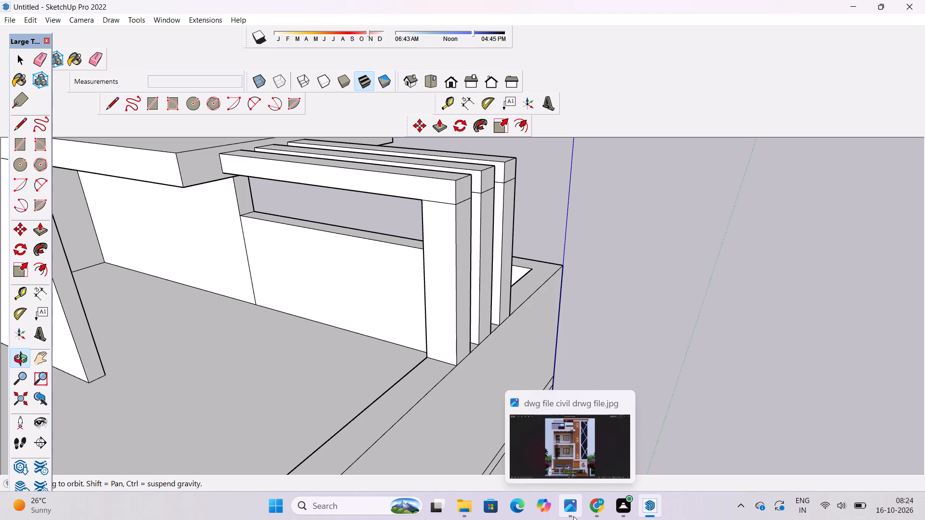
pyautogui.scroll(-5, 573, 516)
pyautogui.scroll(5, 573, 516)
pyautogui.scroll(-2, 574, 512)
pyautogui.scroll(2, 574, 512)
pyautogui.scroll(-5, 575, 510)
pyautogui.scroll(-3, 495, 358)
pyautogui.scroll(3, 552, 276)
# Erase the beam-to-post joint line on the exposed side face of the pergola post nearest the overhanging roof slab.
pyautogui.moveTo(559, 298); pyautogui.dragTo(491, 296)
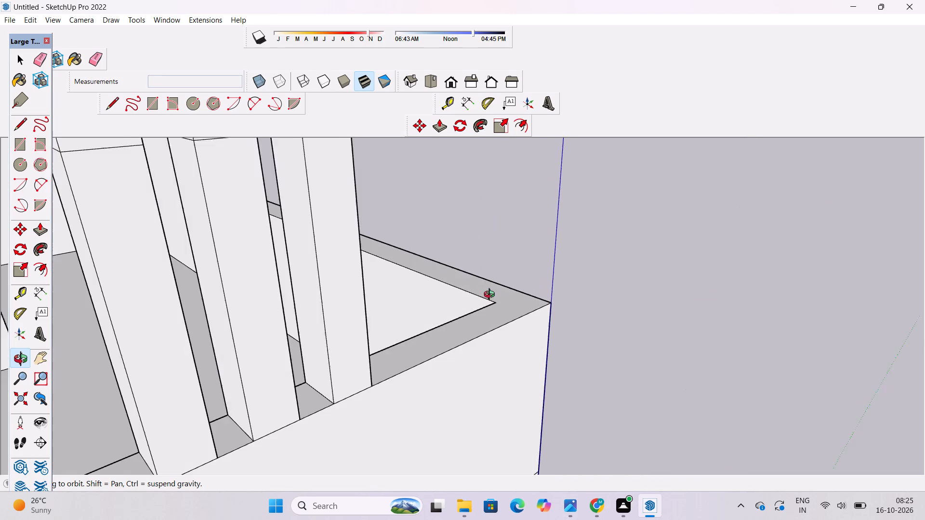
pyautogui.moveTo(491, 296); pyautogui.dragTo(491, 296)
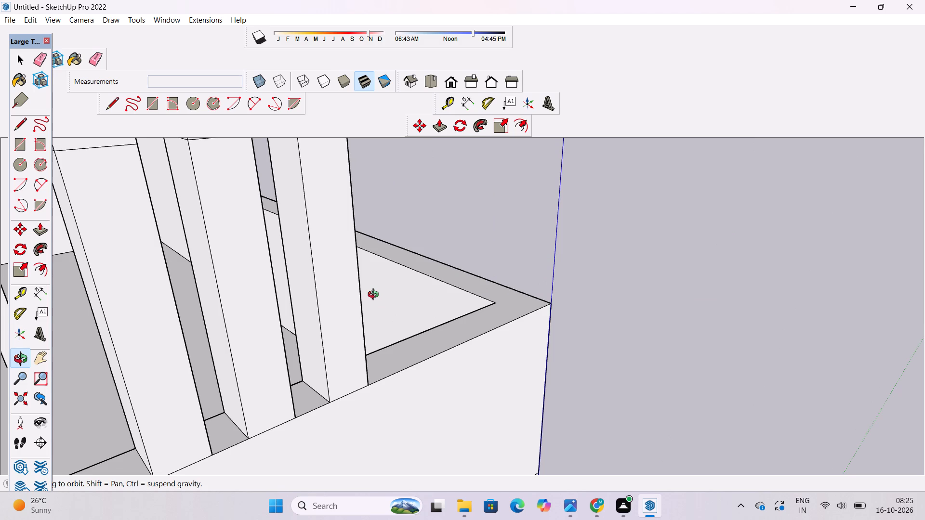
pyautogui.scroll(-4, 367, 311)
pyautogui.keyDown('shift'); pyautogui.moveTo(369, 313); pyautogui.dragTo(503, 372); pyautogui.keyUp('shift')
pyautogui.keyDown('shift'); pyautogui.moveTo(457, 352); pyautogui.dragTo(375, 321); pyautogui.keyUp('shift')
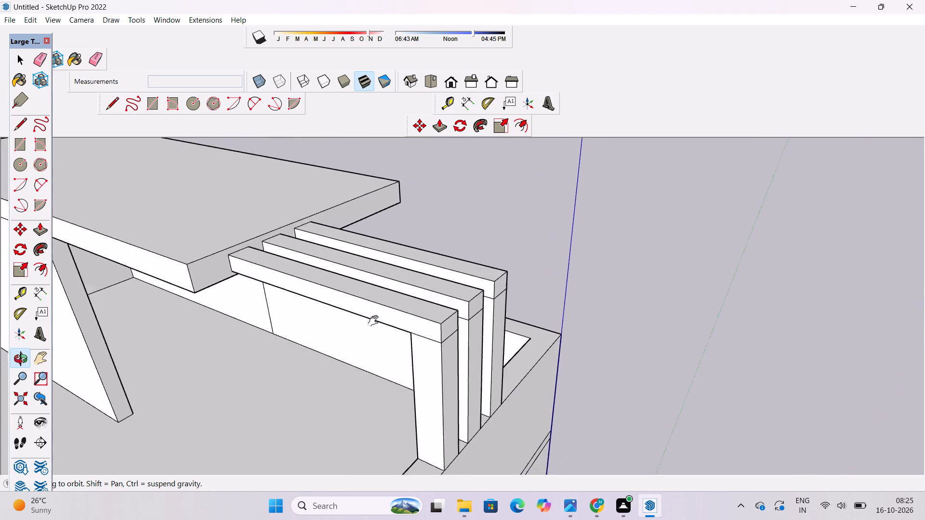
pyautogui.keyDown('shift'); pyautogui.moveTo(375, 321); pyautogui.dragTo(366, 317); pyautogui.keyUp('shift')
pyautogui.moveTo(366, 317); pyautogui.dragTo(417, 278)
pyautogui.scroll(3, 394, 298)
pyautogui.scroll(-9, 394, 298)
pyautogui.scroll(6, 394, 298)
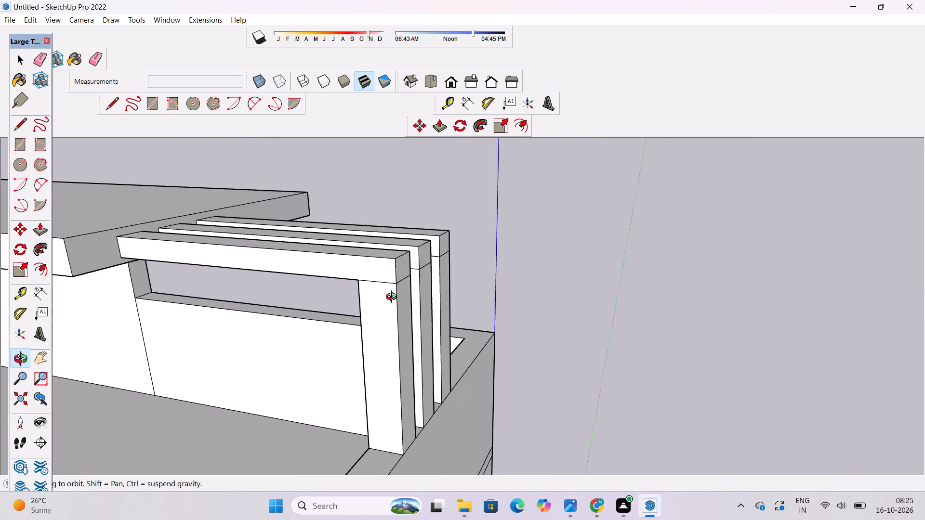
pyautogui.keyDown('shift'); pyautogui.moveTo(394, 298); pyautogui.dragTo(429, 312); pyautogui.keyUp('shift')
pyautogui.press('e')
pyautogui.moveTo(416, 288); pyautogui.dragTo(415, 299)
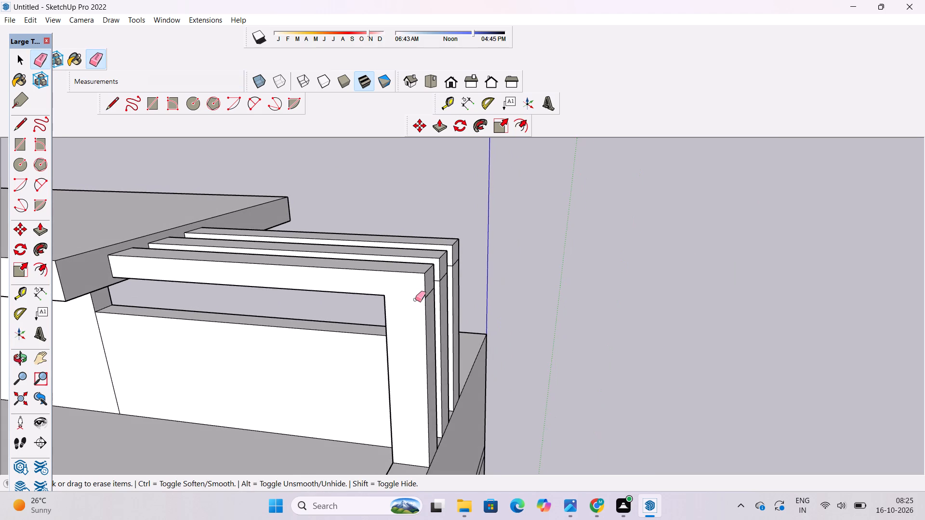
# Erase the beam-to-post joint lines on the outer end faces of all three pergola posts and on the adjacent side faces.
pyautogui.press('o')
pyautogui.moveTo(489, 312); pyautogui.dragTo(146, 323)
pyautogui.scroll(4, 354, 238)
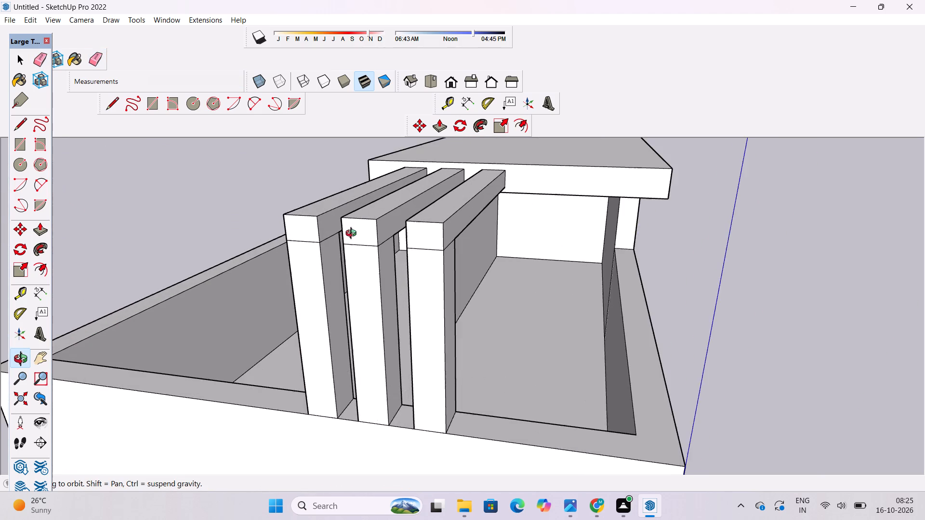
pyautogui.keyDown('shift'); pyautogui.moveTo(354, 234); pyautogui.dragTo(378, 281); pyautogui.keyUp('shift')
pyautogui.moveTo(378, 281); pyautogui.dragTo(337, 282)
pyautogui.press('e')
pyautogui.scroll(4, 331, 271)
pyautogui.moveTo(332, 269); pyautogui.dragTo(333, 284)
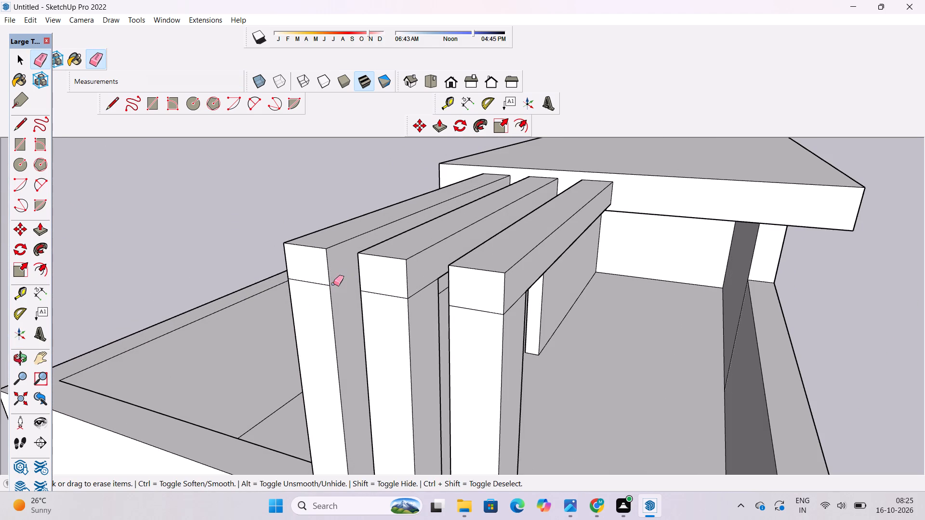
pyautogui.moveTo(317, 275); pyautogui.dragTo(315, 287)
pyautogui.moveTo(363, 294); pyautogui.dragTo(364, 299)
pyautogui.click(370, 294)
pyautogui.moveTo(378, 294); pyautogui.dragTo(379, 295)
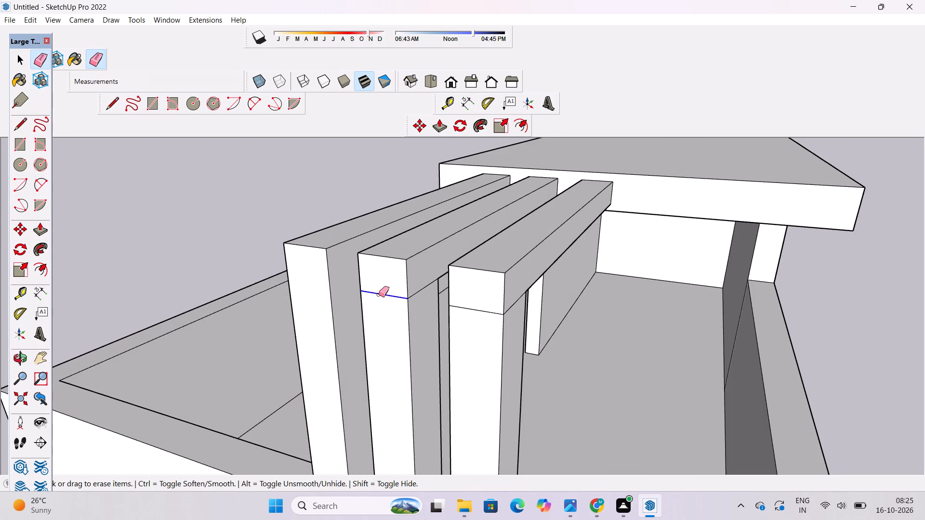
pyautogui.moveTo(379, 295); pyautogui.dragTo(382, 301)
pyautogui.click(423, 289)
pyautogui.moveTo(466, 302); pyautogui.dragTo(468, 310)
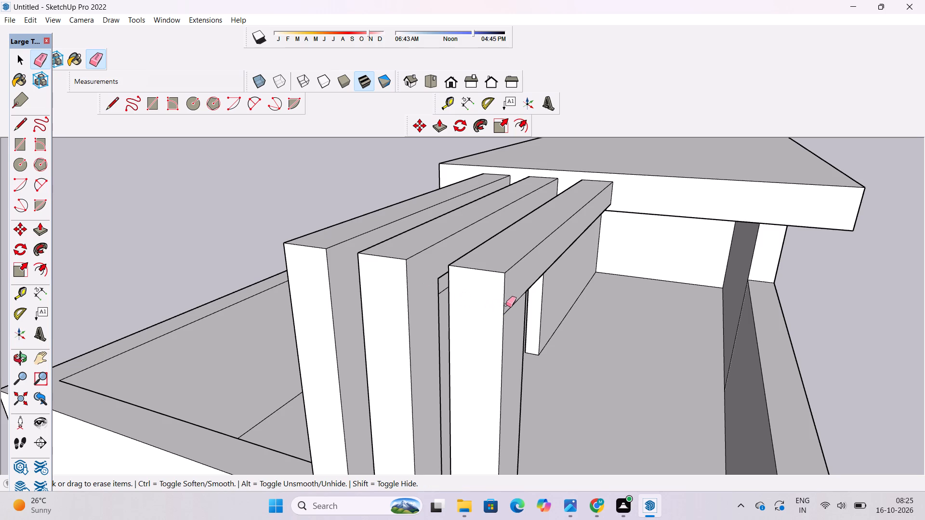
pyautogui.moveTo(512, 298); pyautogui.dragTo(513, 309)
# Erase the remaining beam-to-post joint lines on the opposite side faces of the other two pergola posts.
pyautogui.press('o')
pyautogui.moveTo(394, 306); pyautogui.dragTo(435, 313)
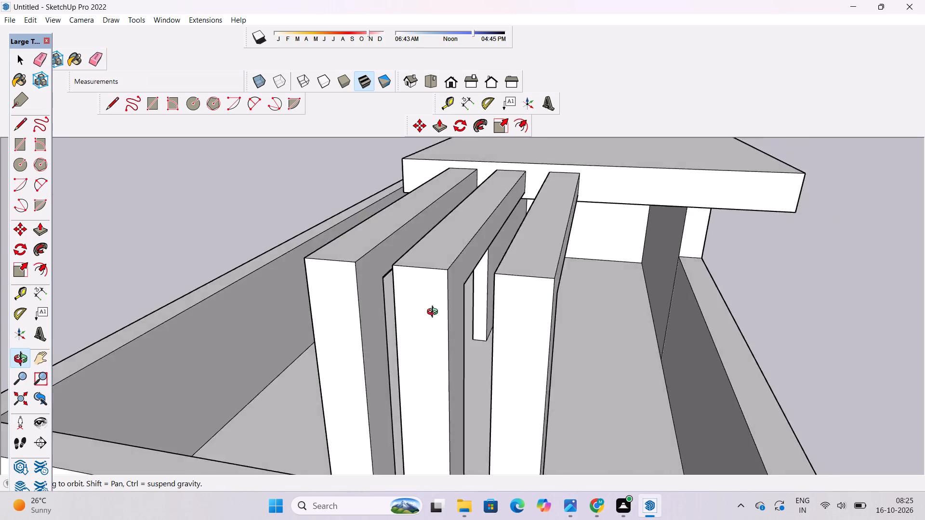
pyautogui.moveTo(435, 313); pyautogui.dragTo(560, 310)
pyautogui.click(88, 62)
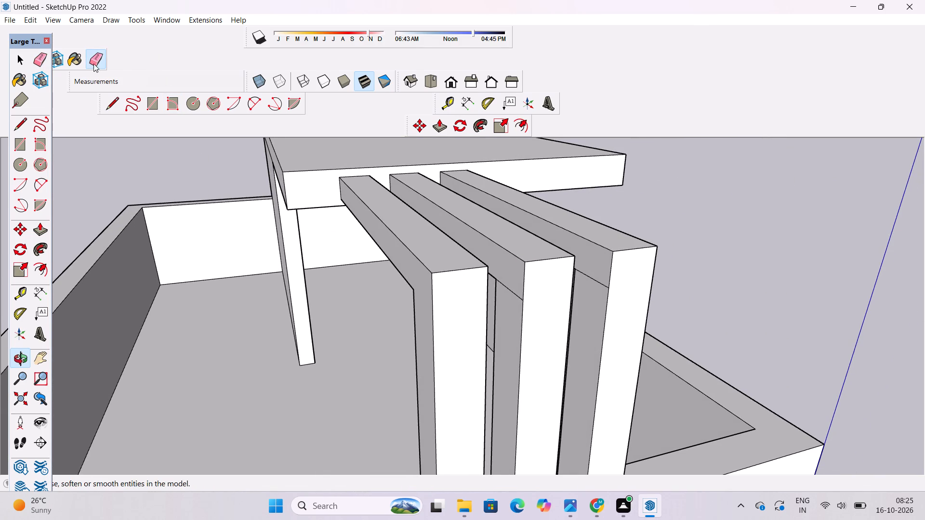
pyautogui.scroll(2, 590, 273)
pyautogui.moveTo(596, 269); pyautogui.dragTo(595, 285)
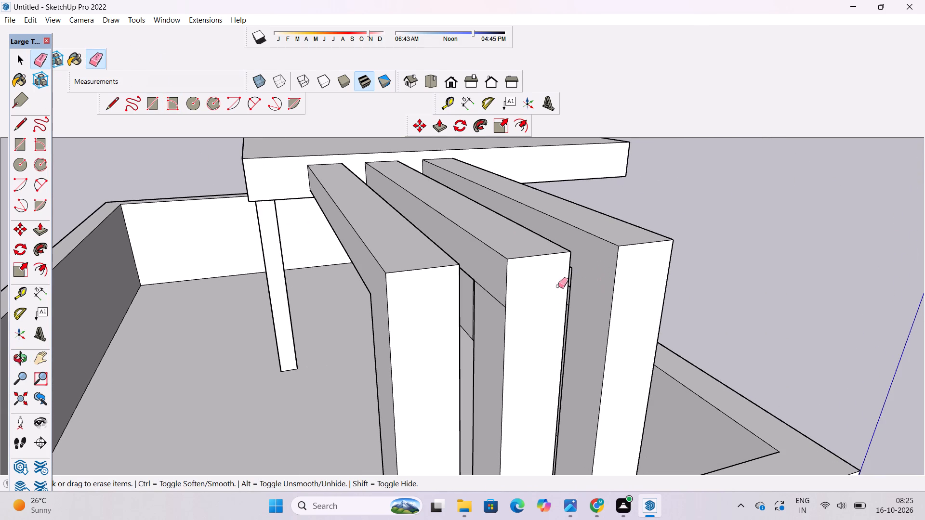
pyautogui.moveTo(498, 286); pyautogui.dragTo(493, 296)
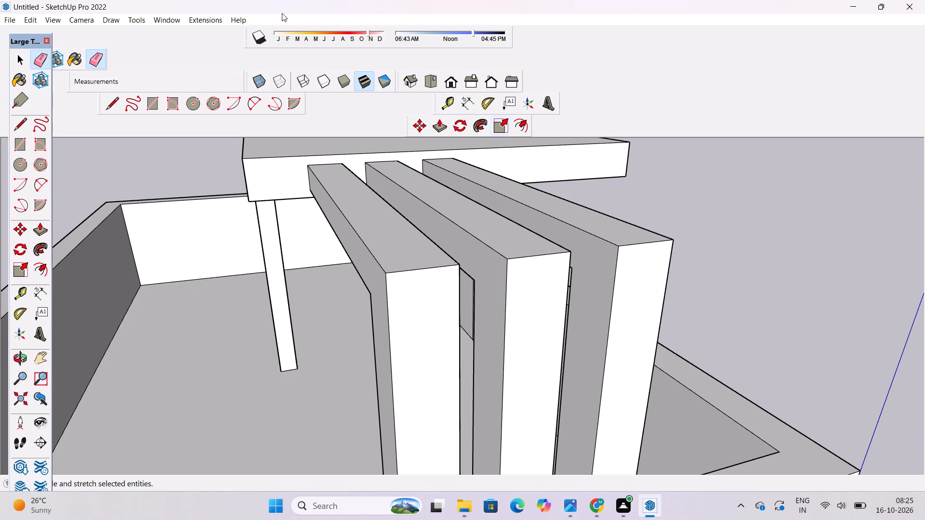
# Push/Pull the outer face of the front terrace parapet 11" inward, leaving a narrow ledge at its base.
pyautogui.click(18, 363)
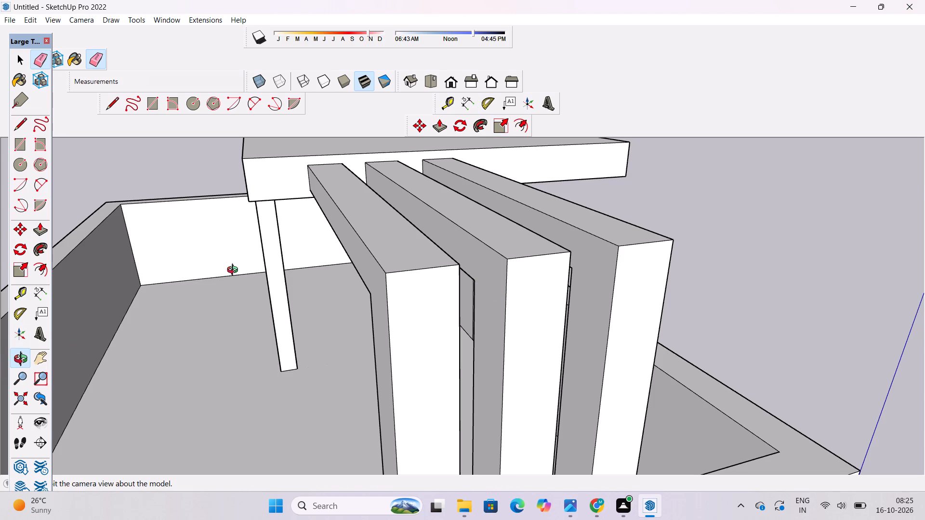
pyautogui.scroll(-5, 235, 270)
pyautogui.moveTo(574, 247); pyautogui.dragTo(142, 286)
pyautogui.moveTo(179, 280); pyautogui.dragTo(291, 321)
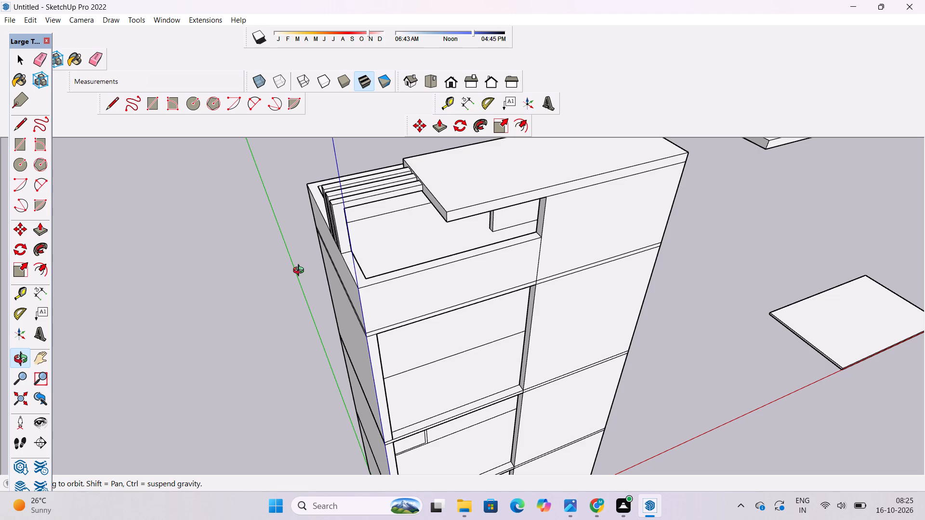
pyautogui.moveTo(312, 319); pyautogui.dragTo(312, 293)
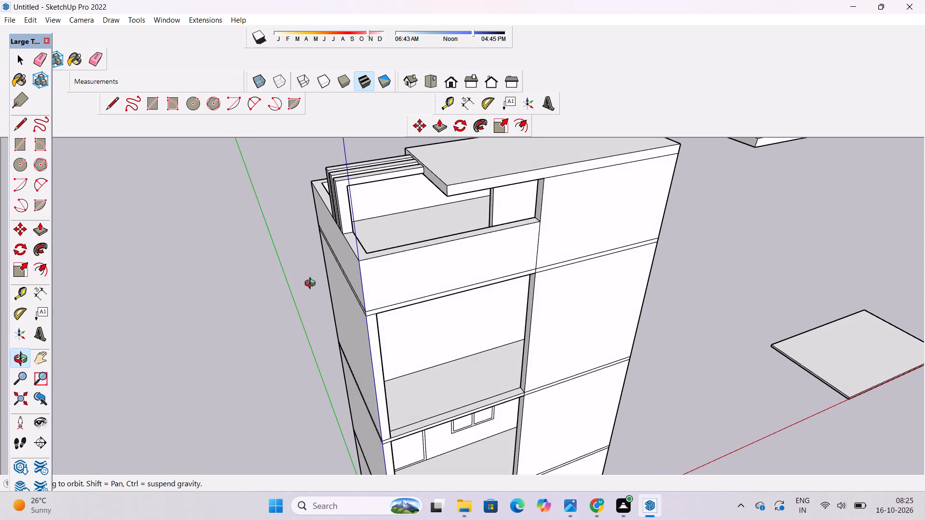
pyautogui.keyDown('shift'); pyautogui.moveTo(361, 286); pyautogui.dragTo(349, 304); pyautogui.keyUp('shift')
pyautogui.moveTo(349, 304); pyautogui.dragTo(308, 263)
pyautogui.scroll(2, 363, 276)
pyautogui.keyDown('shift'); pyautogui.moveTo(471, 265); pyautogui.dragTo(378, 263); pyautogui.keyUp('shift')
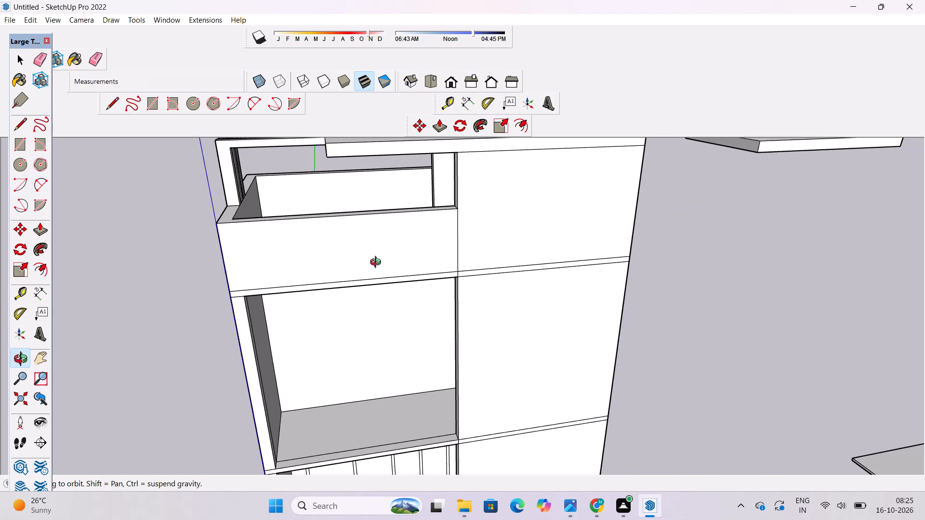
pyautogui.keyDown('shift'); pyautogui.click(375, 257); pyautogui.keyUp('shift')
pyautogui.moveTo(375, 257); pyautogui.dragTo(443, 294)
pyautogui.moveTo(293, 304); pyautogui.dragTo(473, 357)
pyautogui.keyDown('shift'); pyautogui.moveTo(518, 351); pyautogui.dragTo(465, 334); pyautogui.keyUp('shift')
pyautogui.moveTo(461, 333); pyautogui.dragTo(450, 320)
pyautogui.press('p')
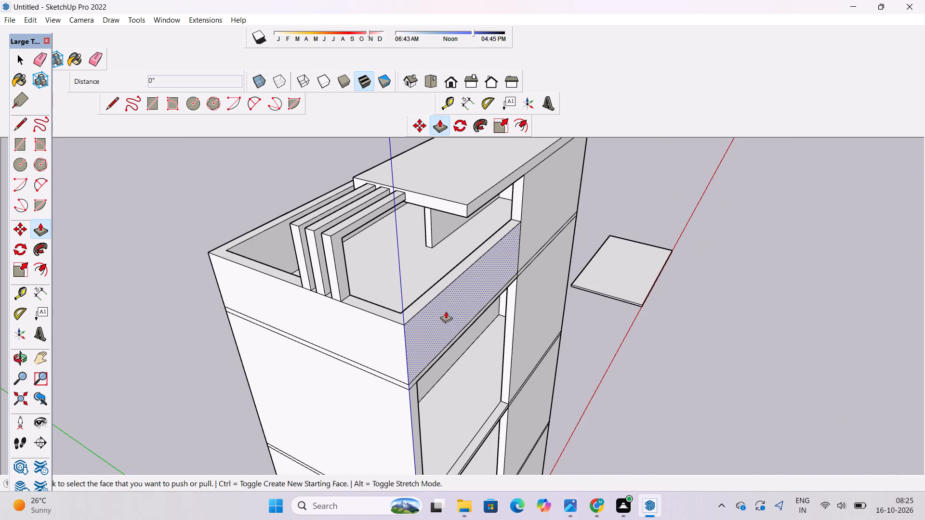
pyautogui.click(445, 310)
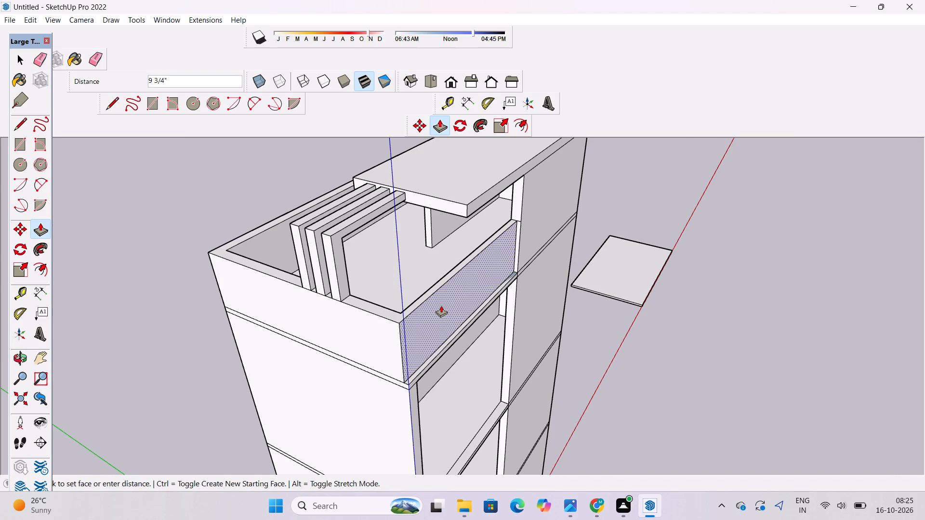
pyautogui.write('11"')
pyautogui.press('Return')
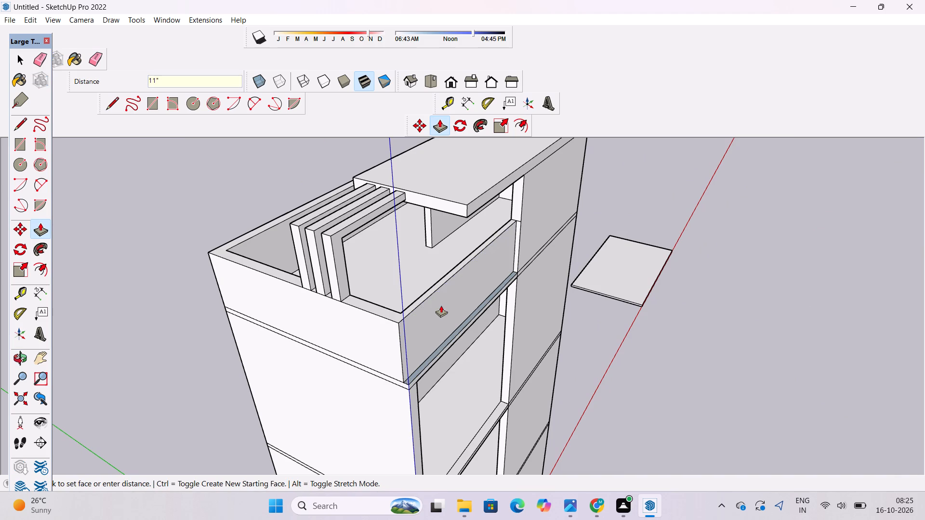
# Push/Pull the narrow ledge face at the base of the recessed front parapet by 2".
pyautogui.press('o')
pyautogui.scroll(8, 460, 321)
pyautogui.moveTo(487, 349); pyautogui.dragTo(469, 337)
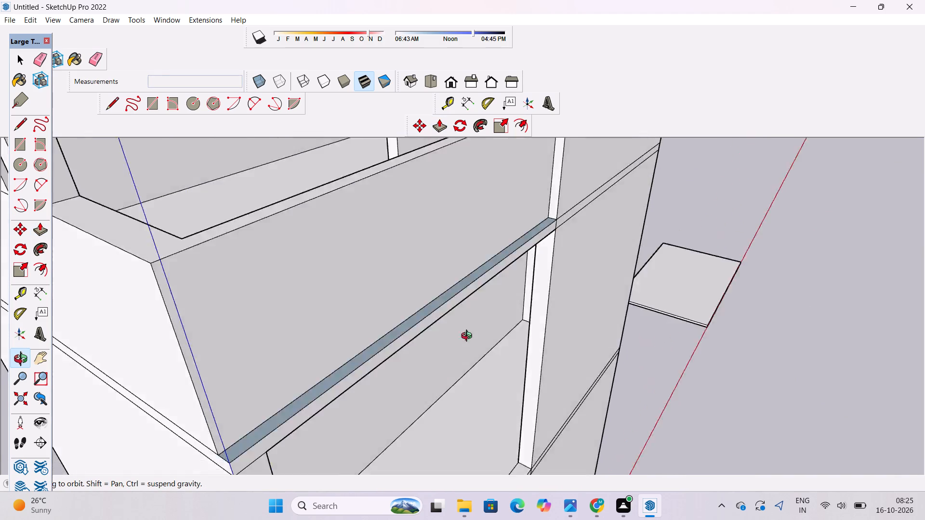
pyautogui.moveTo(469, 337); pyautogui.dragTo(449, 323)
pyautogui.keyDown('shift'); pyautogui.moveTo(426, 284); pyautogui.dragTo(491, 312); pyautogui.keyUp('shift')
pyautogui.press('p')
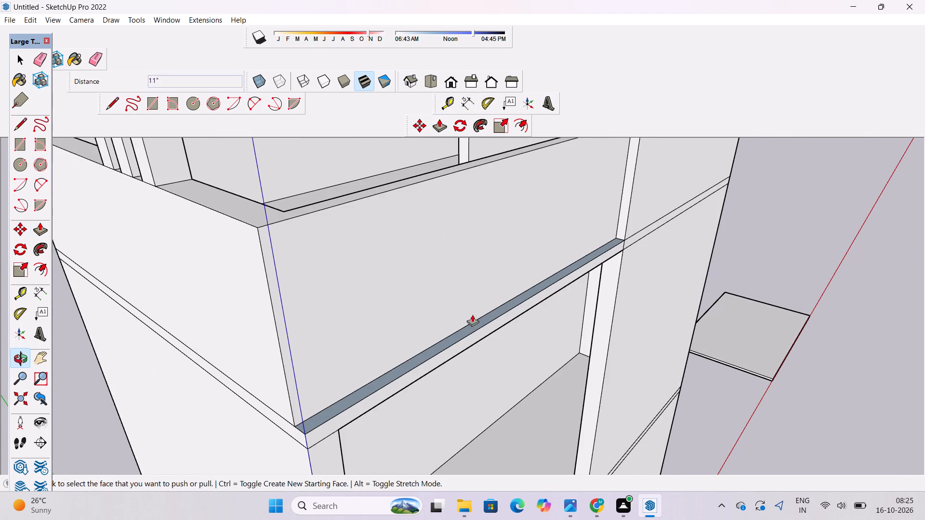
pyautogui.click(473, 323)
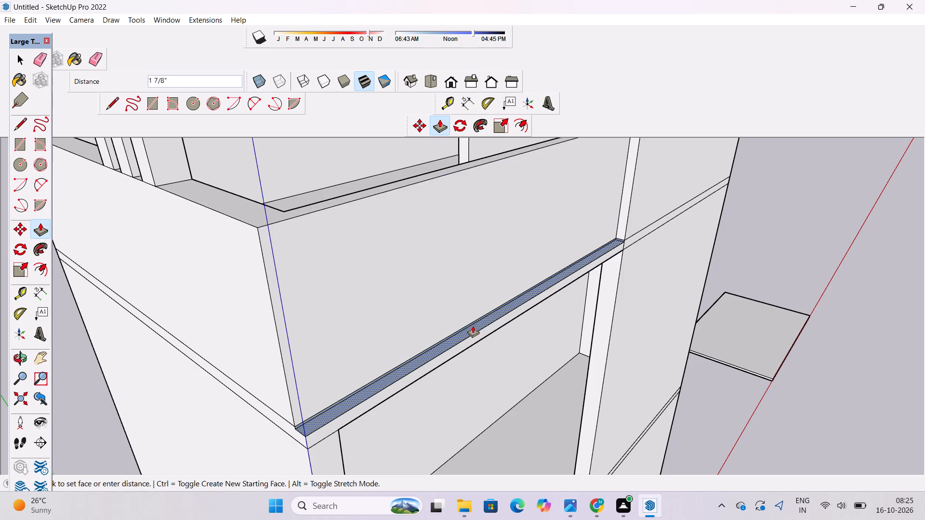
pyautogui.write('2"')
pyautogui.press('Return')
# Erase the leftover lines just below the parapet ledge along the slab's front face and around its outer corner.
pyautogui.press('e')
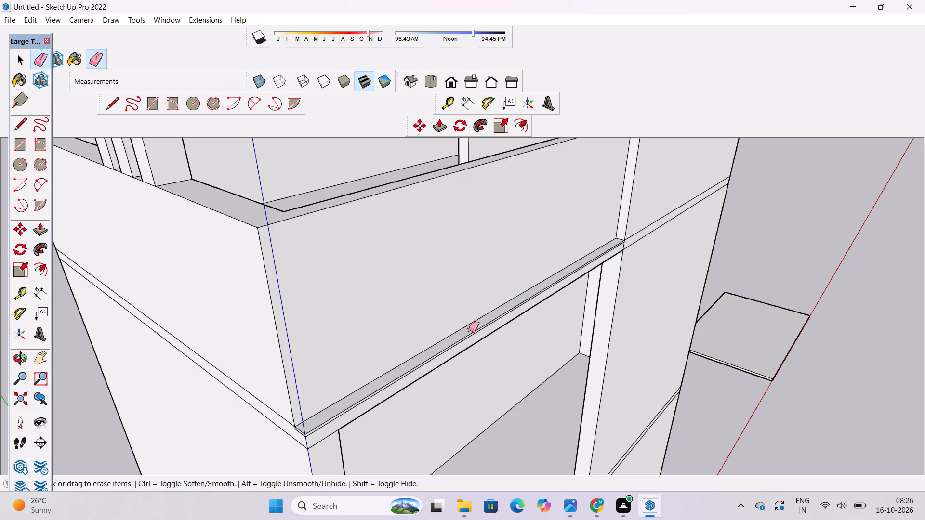
pyautogui.scroll(5, 294, 403)
pyautogui.scroll(-5, 324, 301)
pyautogui.scroll(6, 341, 355)
pyautogui.scroll(5, 334, 398)
pyautogui.click(340, 430)
pyautogui.scroll(-6, 338, 317)
pyautogui.scroll(8, 299, 406)
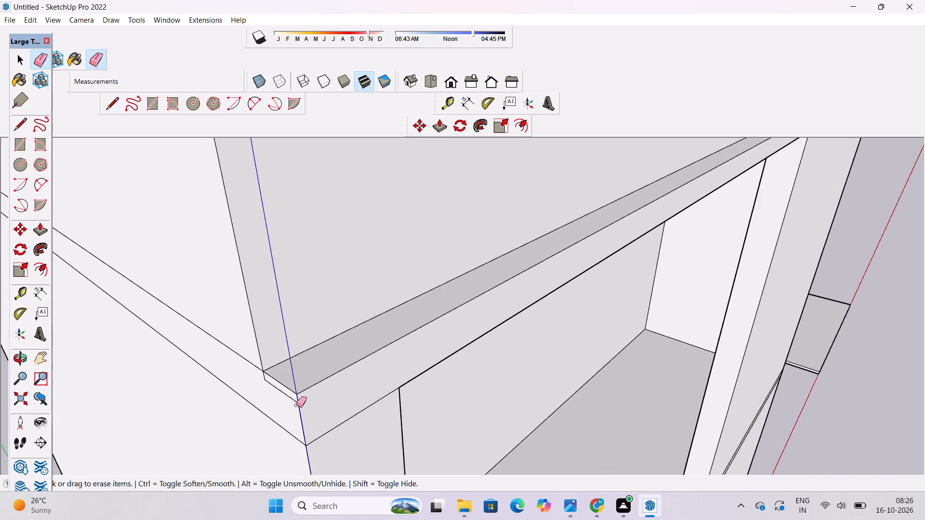
pyautogui.scroll(2, 296, 405)
pyautogui.moveTo(290, 390); pyautogui.dragTo(289, 397)
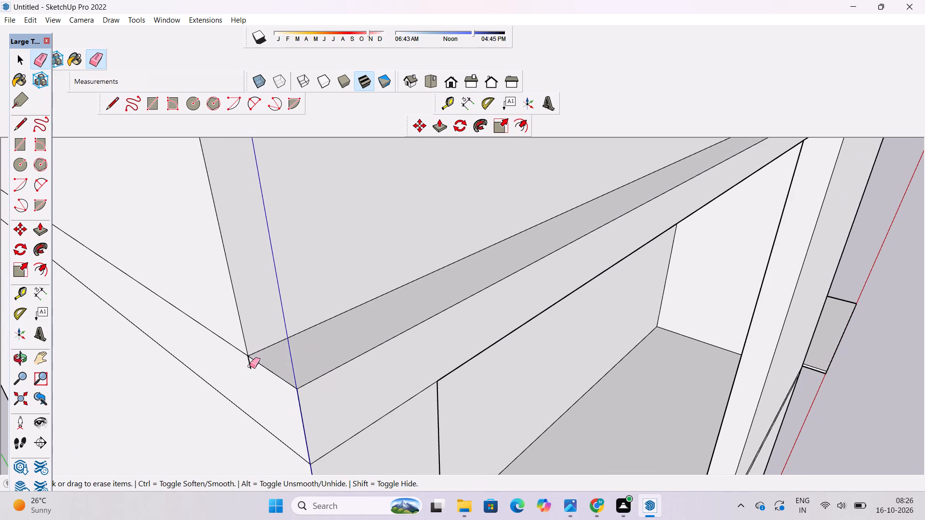
pyautogui.click(250, 366)
pyautogui.scroll(-17, 218, 361)
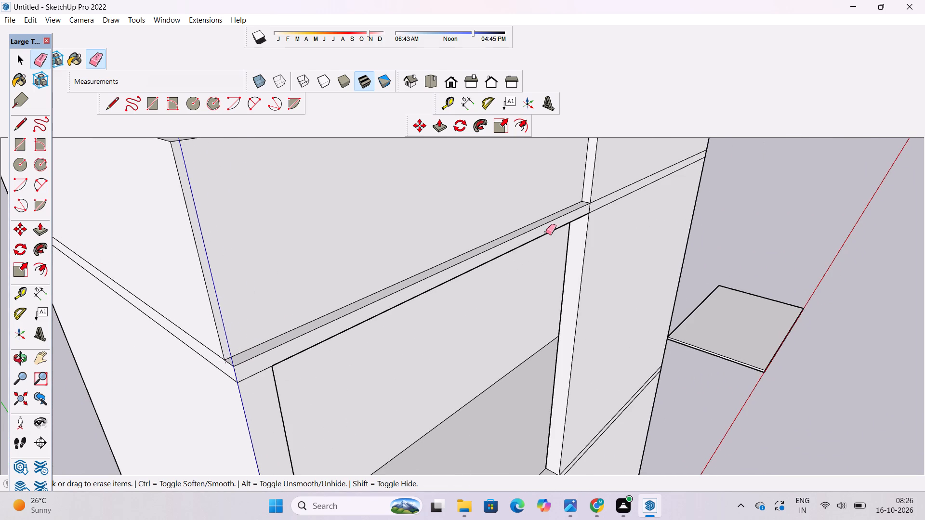
pyautogui.scroll(5, 546, 233)
pyautogui.scroll(5, 653, 157)
pyautogui.press('o')
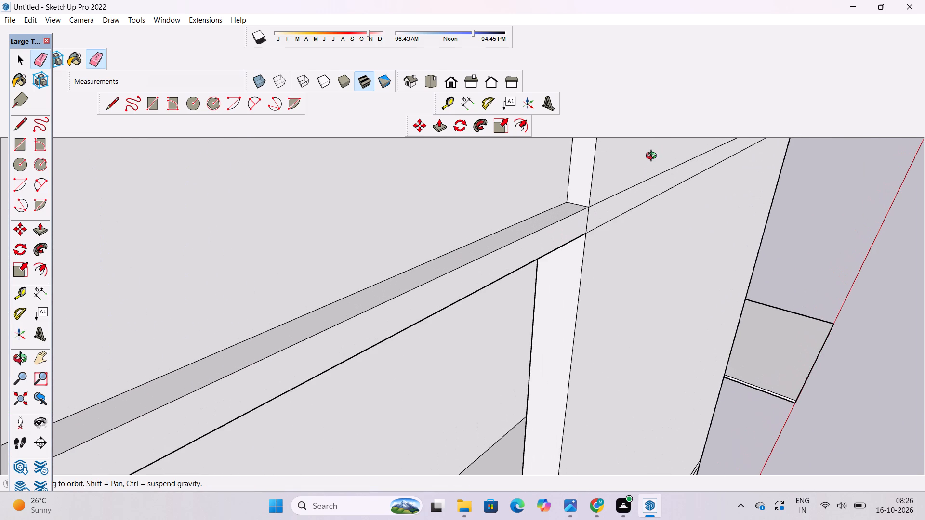
pyautogui.scroll(-3, 653, 157)
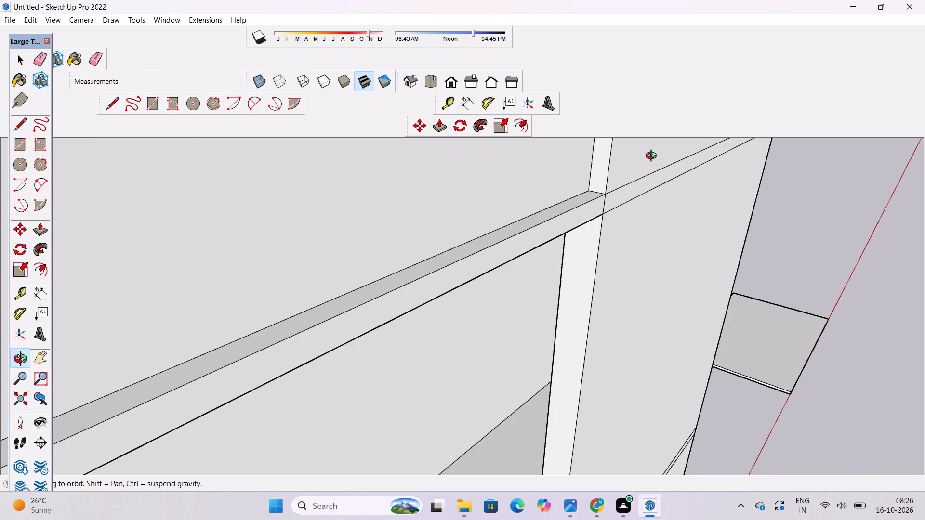
# Examine the roof terrace, pergola posts and recessed front parapet from several sides of the house.
pyautogui.scroll(-10, 453, 229)
pyautogui.scroll(1, 445, 236)
pyautogui.scroll(-4, 445, 236)
pyautogui.keyDown('shift'); pyautogui.moveTo(469, 197); pyautogui.dragTo(511, 273); pyautogui.keyUp('shift')
pyautogui.scroll(-6, 511, 273)
pyautogui.moveTo(409, 279); pyautogui.dragTo(753, 263)
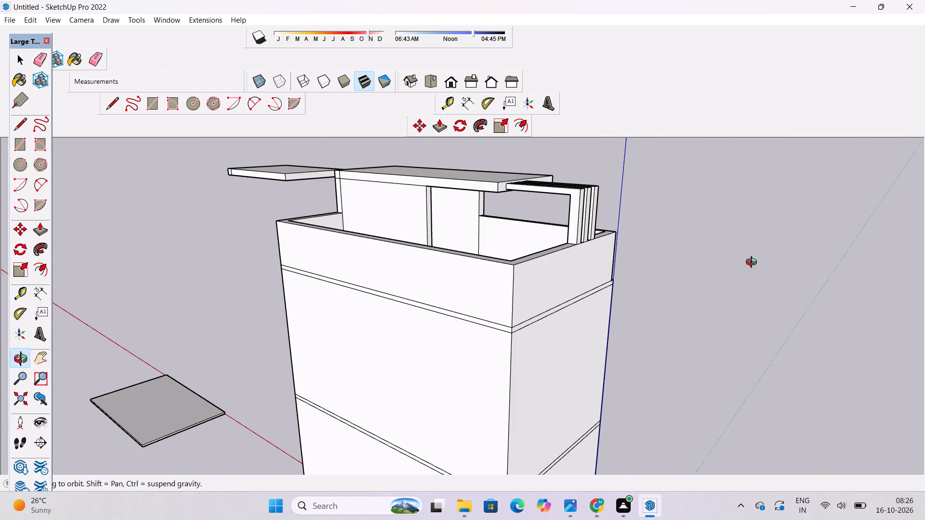
pyautogui.scroll(4, 596, 218)
pyautogui.moveTo(647, 188); pyautogui.dragTo(485, 281)
pyautogui.scroll(3, 376, 264)
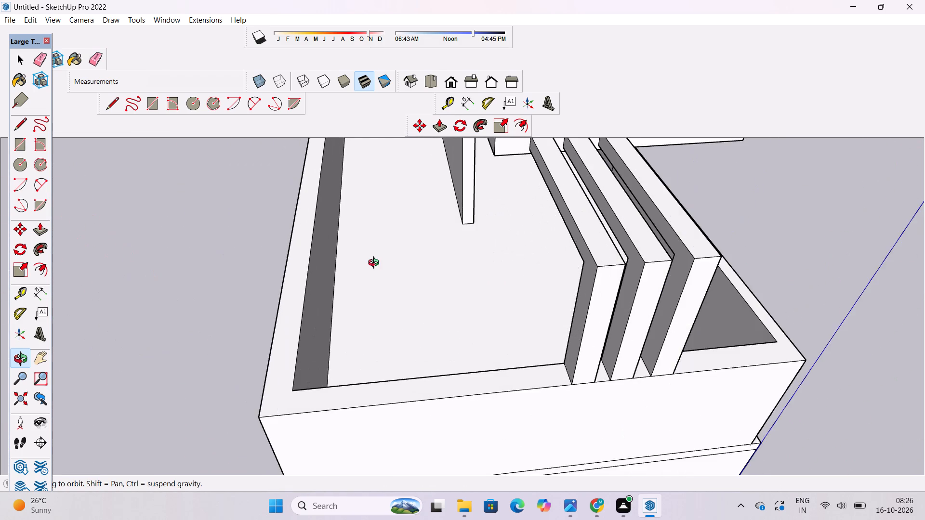
pyautogui.moveTo(686, 259); pyautogui.dragTo(310, 254)
pyautogui.scroll(-10, 312, 252)
pyautogui.moveTo(377, 307); pyautogui.dragTo(480, 163)
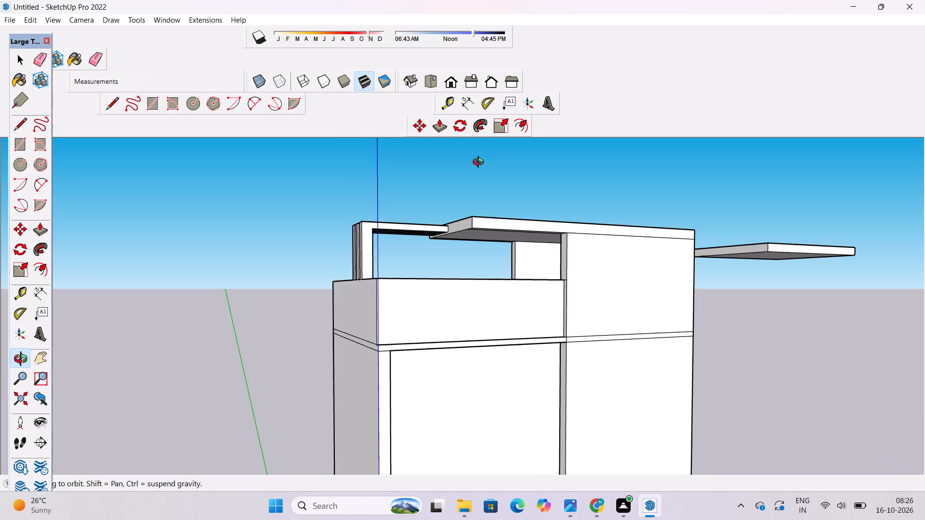
pyautogui.moveTo(480, 163); pyautogui.dragTo(494, 230)
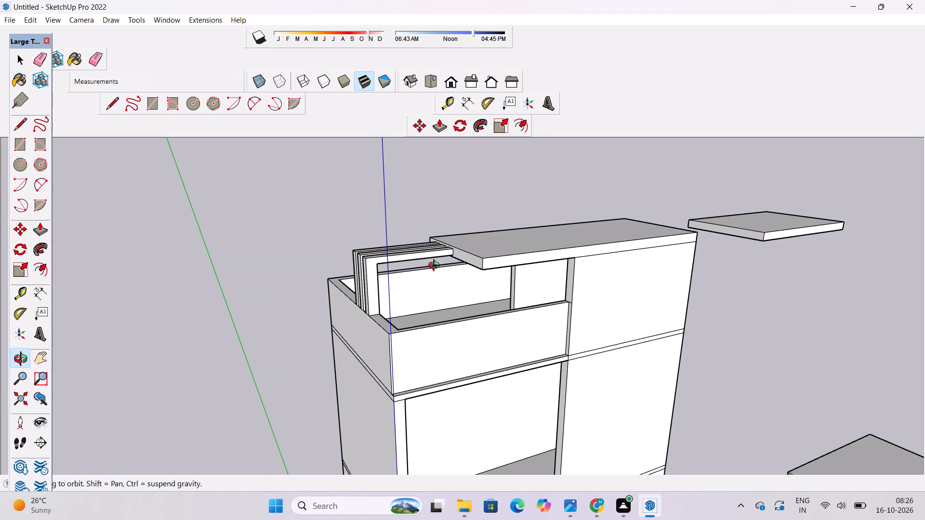
pyautogui.keyDown('shift'); pyautogui.moveTo(436, 262); pyautogui.dragTo(437, 234); pyautogui.keyUp('shift')
pyautogui.moveTo(439, 234); pyautogui.dragTo(446, 242)
pyautogui.scroll(5, 444, 265)
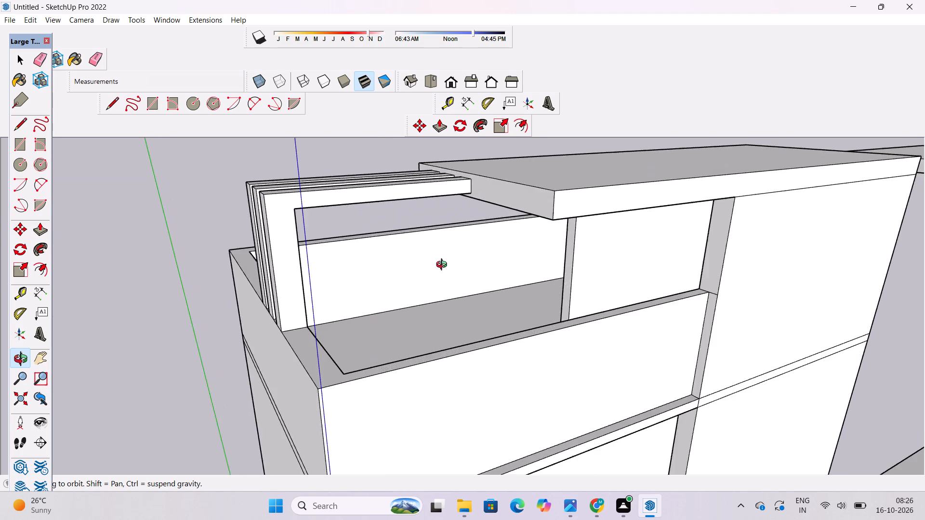
pyautogui.scroll(-4, 444, 266)
pyautogui.moveTo(521, 282); pyautogui.dragTo(473, 284)
pyautogui.moveTo(543, 307); pyautogui.dragTo(641, 313)
# Erase the short leftover line crossing the tall wall's narrow side face at the top corner of the front parapet.
pyautogui.keyDown('shift'); pyautogui.scroll(7, 613, 287); pyautogui.keyUp('shift')
pyautogui.keyDown('shift'); pyautogui.moveTo(590, 276); pyautogui.dragTo(552, 291); pyautogui.keyUp('shift')
pyautogui.moveTo(552, 291); pyautogui.dragTo(570, 281)
pyautogui.press('e')
pyautogui.scroll(5, 551, 273)
pyautogui.click(559, 264)
pyautogui.press('o')
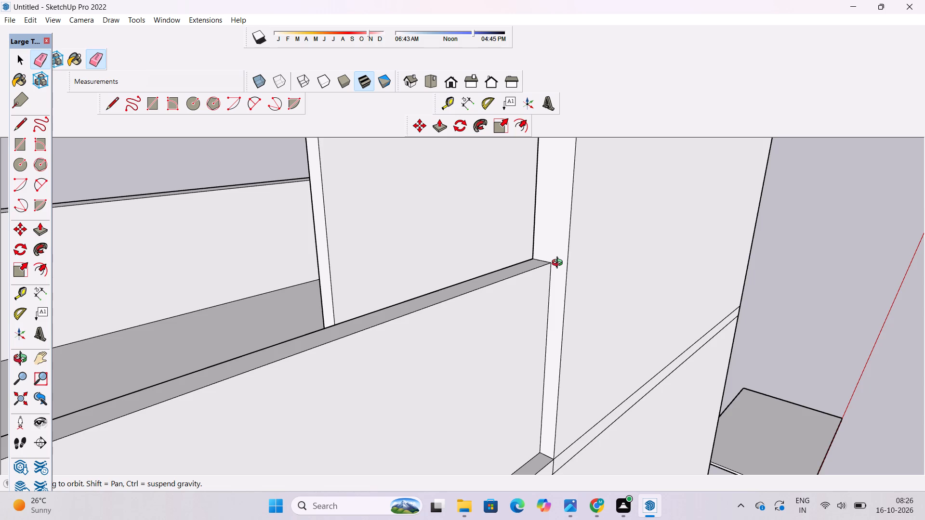
# Examine the front terrace parapet and its junction with the tall wall from several angles.
pyautogui.scroll(-14, 559, 264)
pyautogui.moveTo(589, 350); pyautogui.dragTo(461, 343)
pyautogui.scroll(-4, 461, 342)
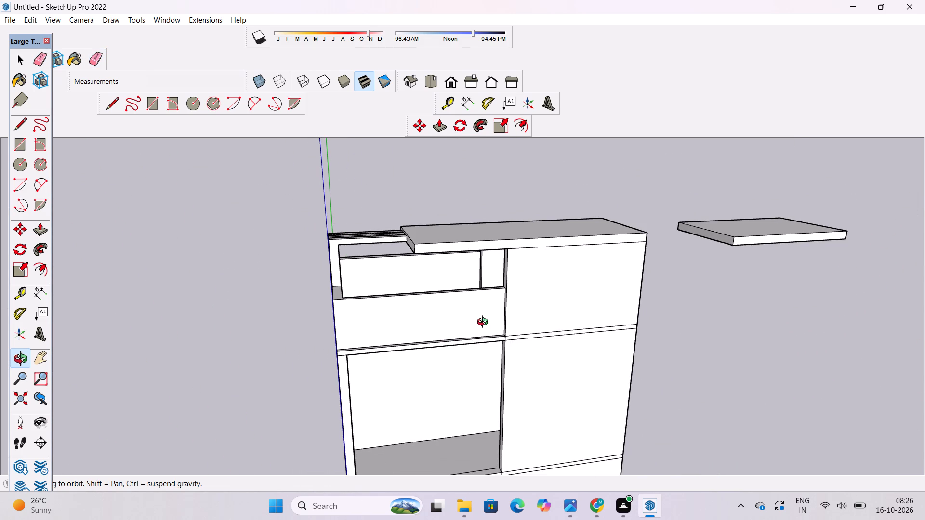
pyautogui.keyDown('shift'); pyautogui.moveTo(481, 324); pyautogui.dragTo(500, 304); pyautogui.keyUp('shift')
pyautogui.keyDown('shift'); pyautogui.moveTo(505, 259); pyautogui.dragTo(506, 263); pyautogui.keyUp('shift')
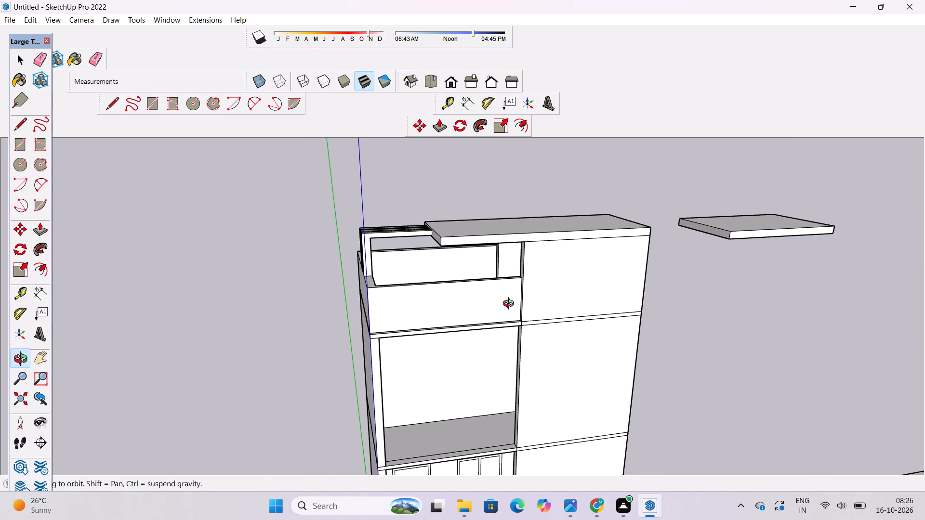
pyautogui.click(511, 304)
pyautogui.scroll(2, 481, 306)
pyautogui.keyDown('shift'); pyautogui.moveTo(480, 306); pyautogui.dragTo(490, 338); pyautogui.keyUp('shift')
pyautogui.keyDown('shift'); pyautogui.moveTo(497, 344); pyautogui.dragTo(415, 333); pyautogui.keyUp('shift')
pyautogui.scroll(3, 463, 320)
pyautogui.moveTo(463, 320); pyautogui.dragTo(469, 318)
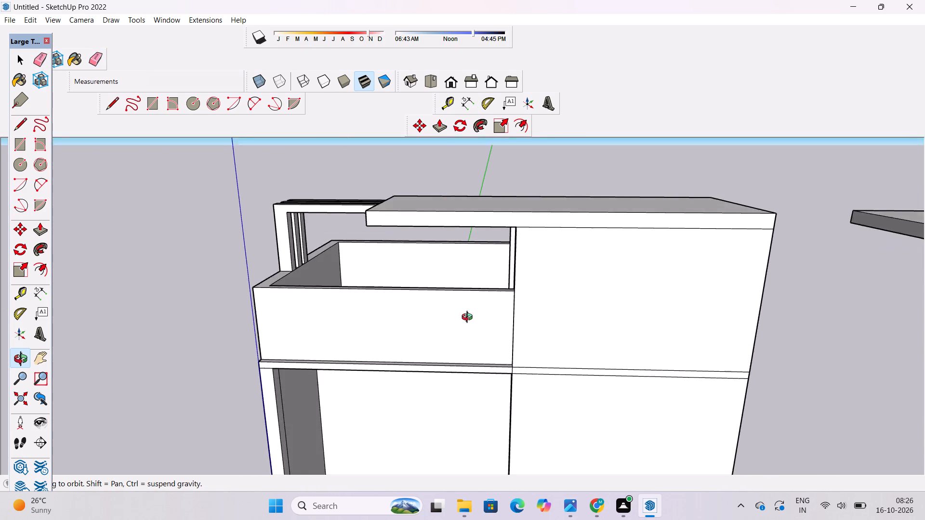
pyautogui.moveTo(469, 318); pyautogui.dragTo(674, 306)
pyautogui.scroll(6, 573, 306)
pyautogui.keyDown('shift'); pyautogui.moveTo(572, 301); pyautogui.dragTo(589, 323); pyautogui.keyUp('shift')
pyautogui.moveTo(589, 323); pyautogui.dragTo(505, 324)
pyautogui.keyDown('shift'); pyautogui.moveTo(481, 312); pyautogui.dragTo(509, 341); pyautogui.keyUp('shift')
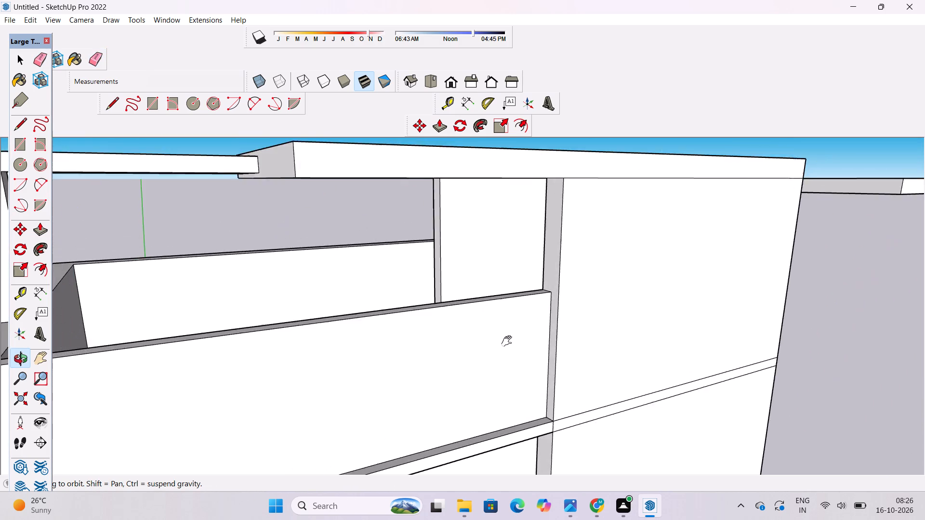
pyautogui.keyDown('shift'); pyautogui.moveTo(509, 341); pyautogui.dragTo(509, 342); pyautogui.keyUp('shift')
pyautogui.moveTo(508, 338); pyautogui.dragTo(458, 325)
# Place a horizontal guide on the front parapet face 1.5' below its top edge.
pyautogui.scroll(-4, 454, 320)
pyautogui.keyDown('shift'); pyautogui.moveTo(450, 318); pyautogui.dragTo(504, 336); pyautogui.keyUp('shift')
pyautogui.moveTo(496, 333); pyautogui.dragTo(456, 332)
pyautogui.press('t')
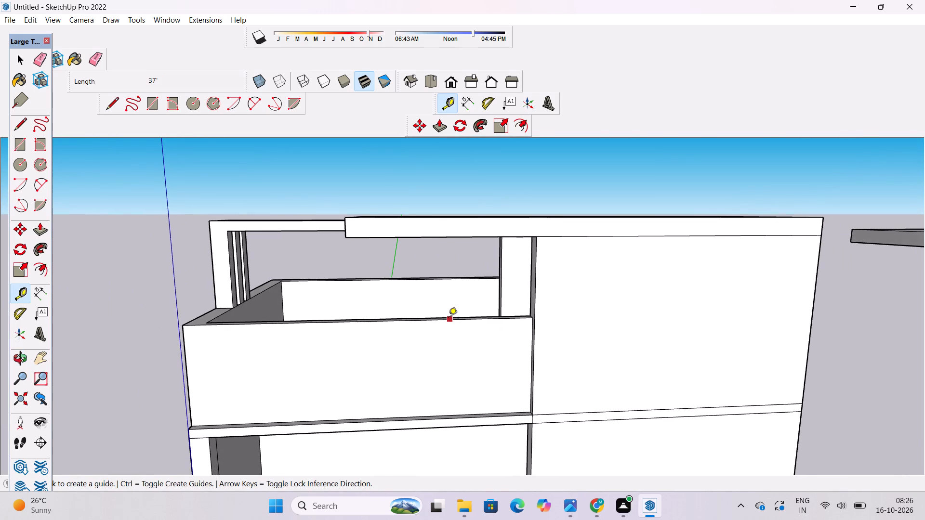
pyautogui.scroll(3, 449, 319)
pyautogui.click(449, 319)
pyautogui.scroll(5, 446, 343)
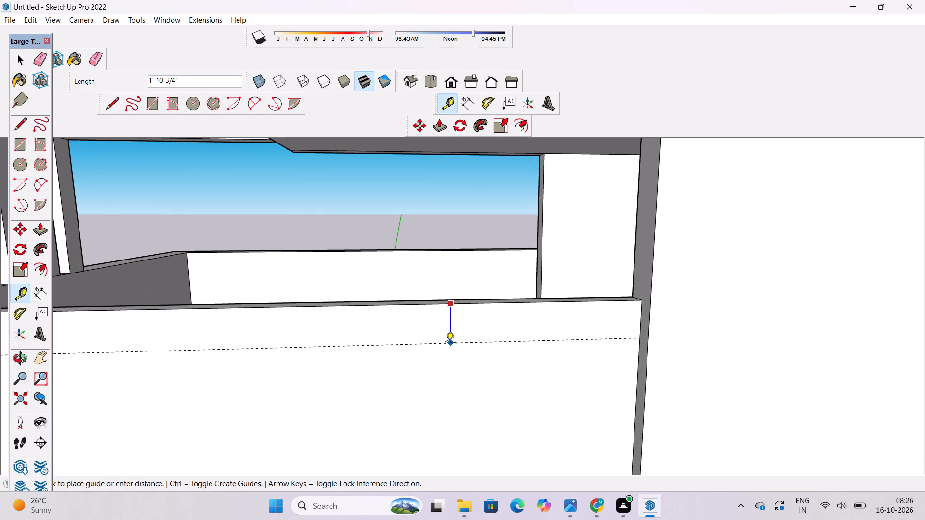
pyautogui.write("1.5'")
pyautogui.press('Return')
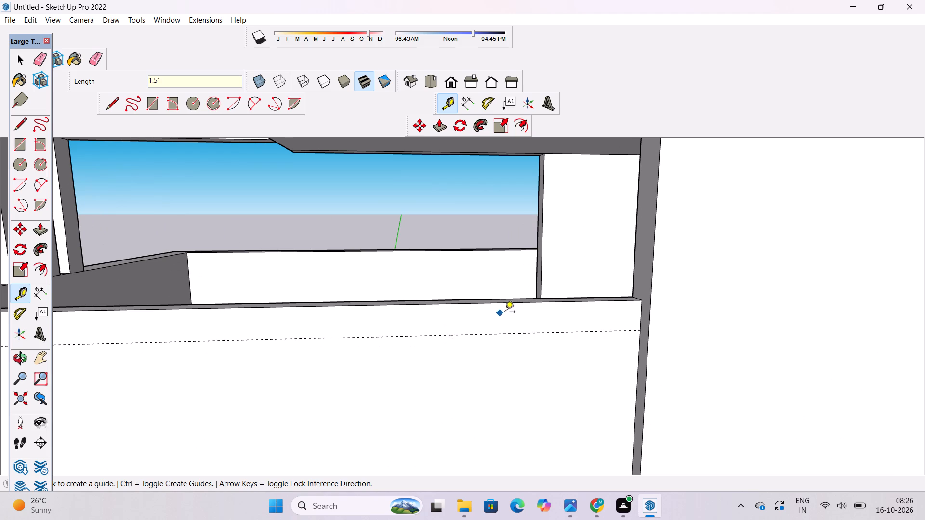
# Place a vertical guide on the front parapet face 12' from its end edge at the tall wall.
pyautogui.click(639, 316)
pyautogui.scroll(-3, 639, 316)
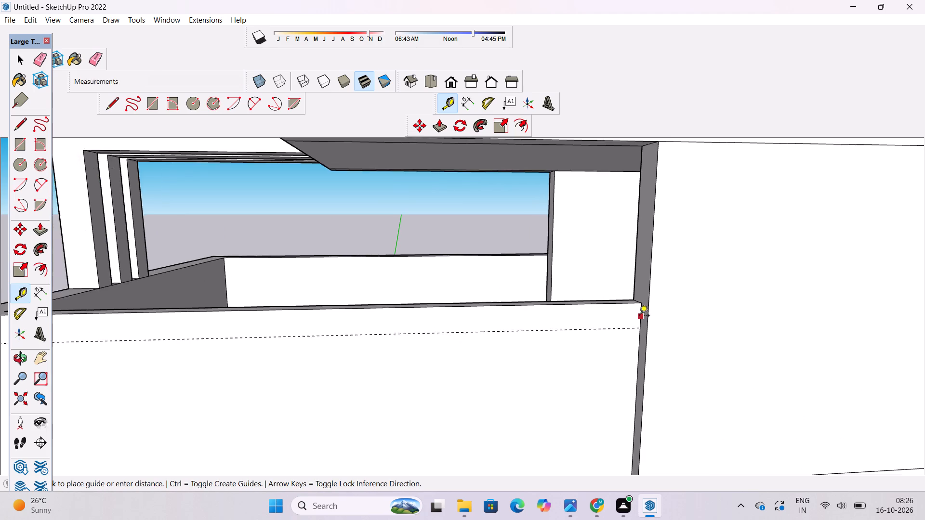
pyautogui.scroll(-2, 639, 316)
pyautogui.scroll(-1, 558, 315)
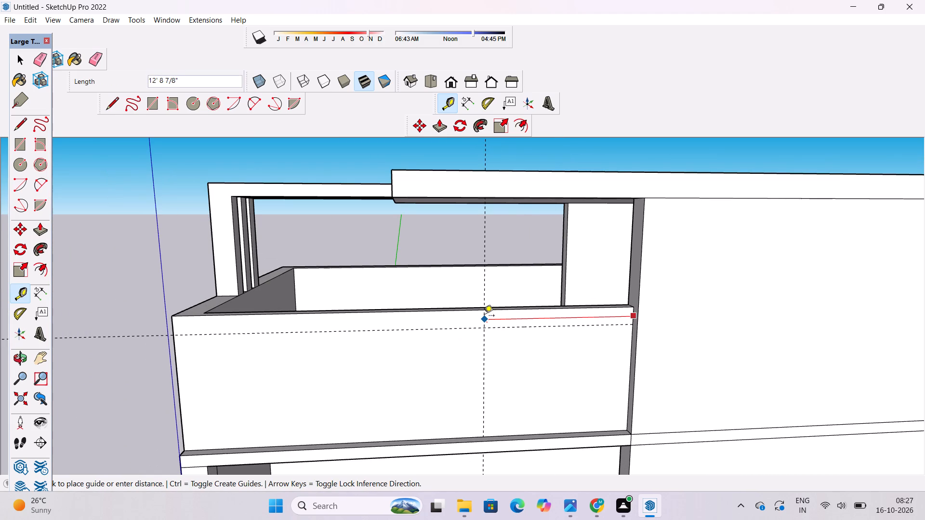
pyautogui.write("12'")
pyautogui.press('Return')
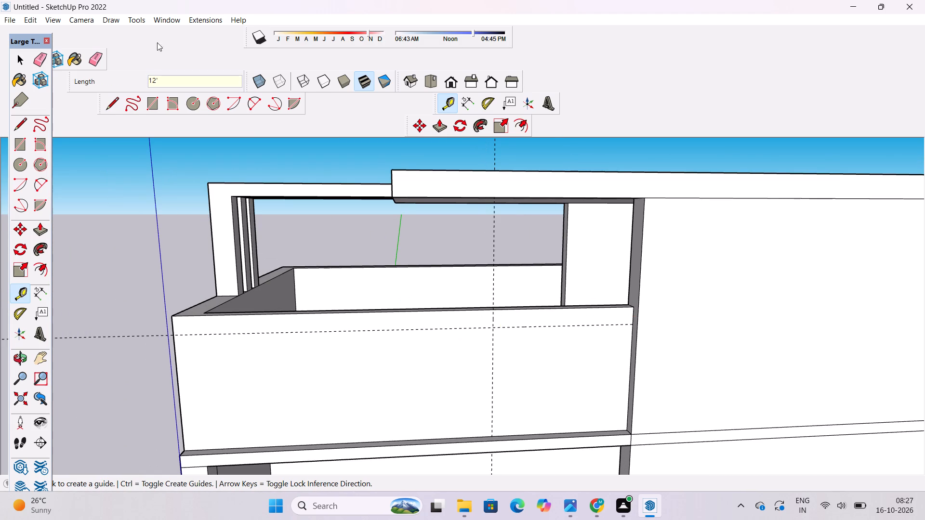
# Draw a 12' by 1' 6" rectangle on the parapet face between the guides, its top edge and the tall wall.
pyautogui.click(151, 102)
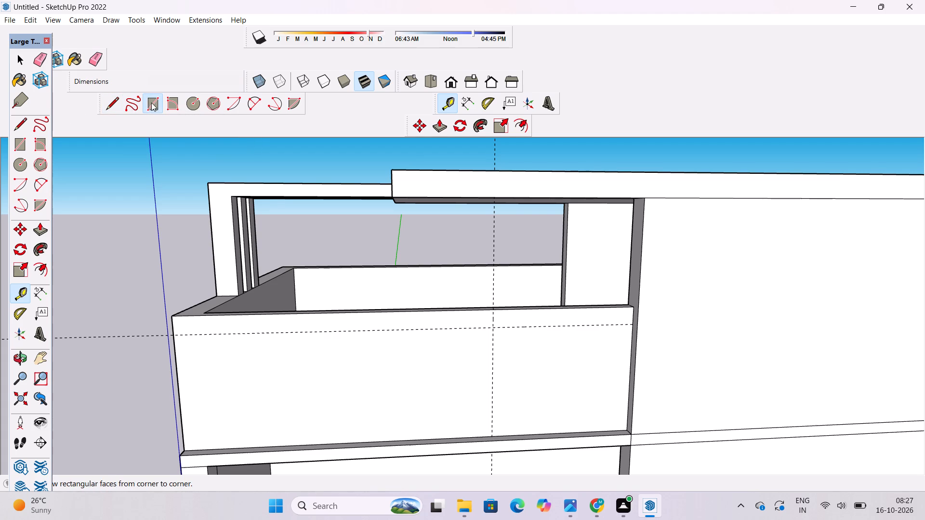
pyautogui.click(495, 310)
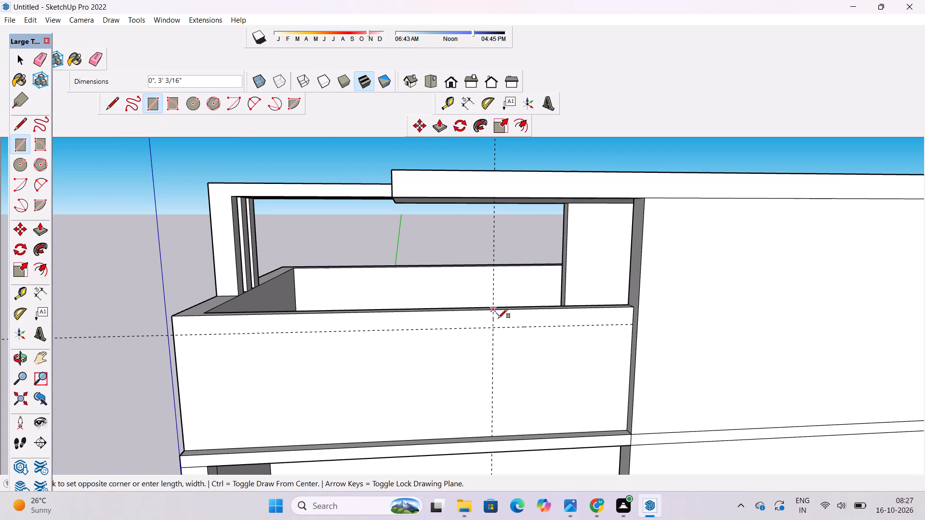
pyautogui.scroll(5, 498, 318)
pyautogui.scroll(2, 608, 338)
pyautogui.click(746, 327)
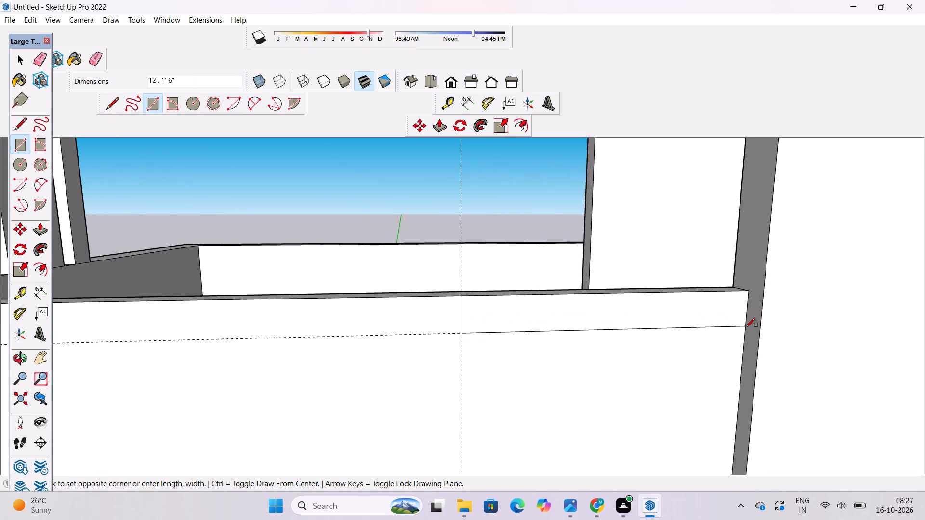
# Erase the horizontal and vertical guides around the new rectangle on the parapet face.
pyautogui.press('e')
pyautogui.moveTo(433, 333); pyautogui.dragTo(441, 343)
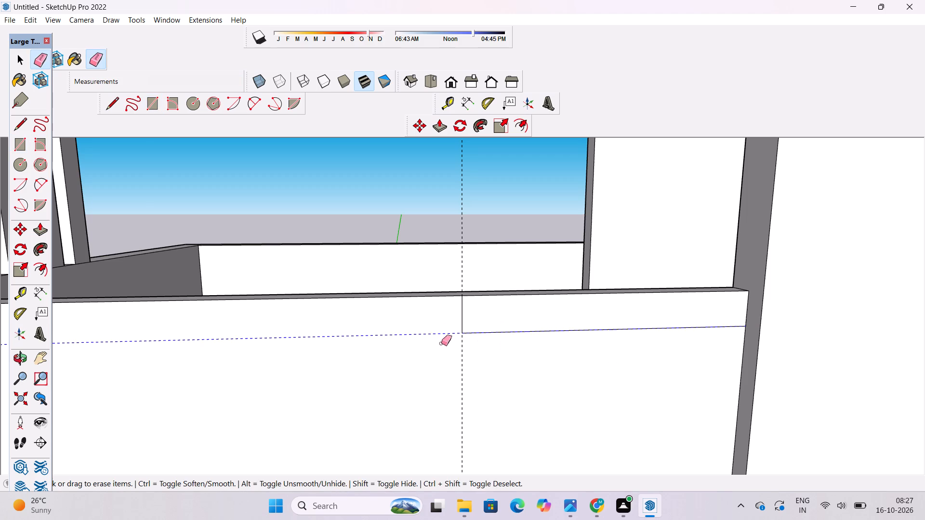
pyautogui.moveTo(441, 343); pyautogui.dragTo(461, 366)
# Push/Pull the rectangle at the parapet's top corner outward 11" to form a projecting band.
pyautogui.press('o')
pyautogui.scroll(-6, 296, 309)
pyautogui.moveTo(288, 314); pyautogui.dragTo(433, 348)
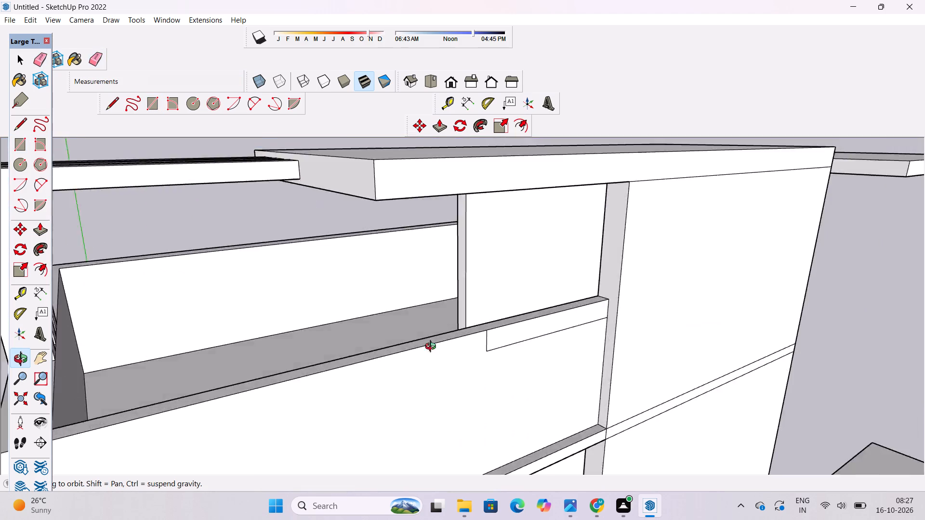
pyautogui.moveTo(433, 348); pyautogui.dragTo(538, 355)
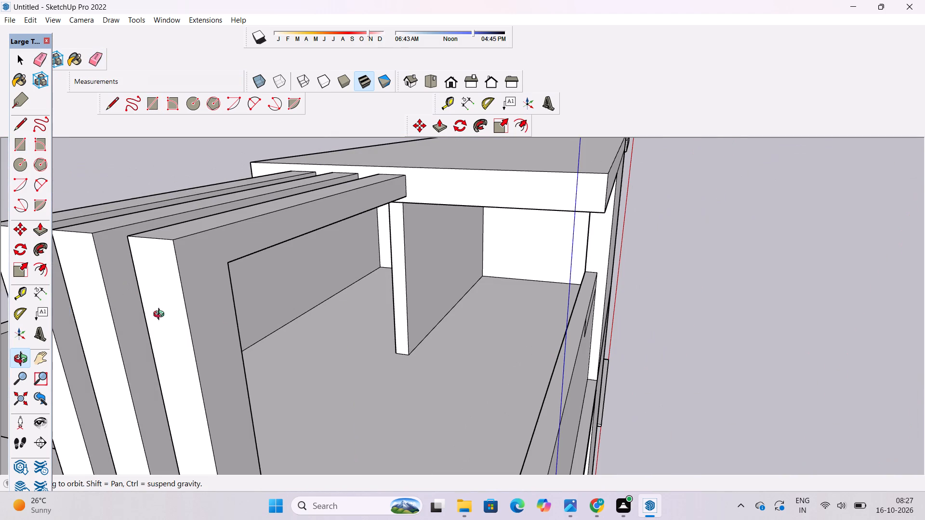
pyautogui.scroll(-4, 389, 297)
pyautogui.keyDown('shift'); pyautogui.moveTo(702, 264); pyautogui.dragTo(558, 263); pyautogui.keyUp('shift')
pyautogui.keyDown('shift'); pyautogui.moveTo(129, 277); pyautogui.dragTo(261, 279); pyautogui.keyUp('shift')
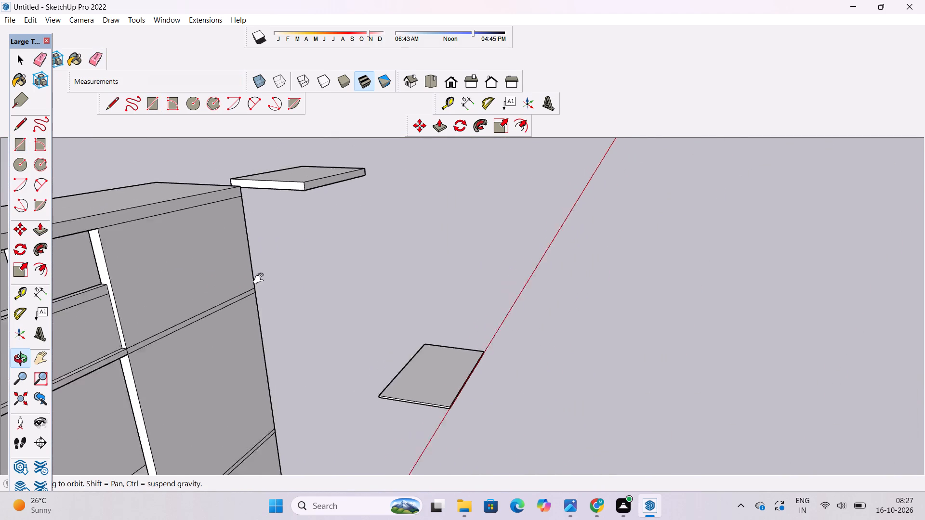
pyautogui.keyDown('shift'); pyautogui.moveTo(261, 279); pyautogui.dragTo(349, 248); pyautogui.keyUp('shift')
pyautogui.keyDown('shift'); pyautogui.moveTo(148, 331); pyautogui.dragTo(187, 317); pyautogui.keyUp('shift')
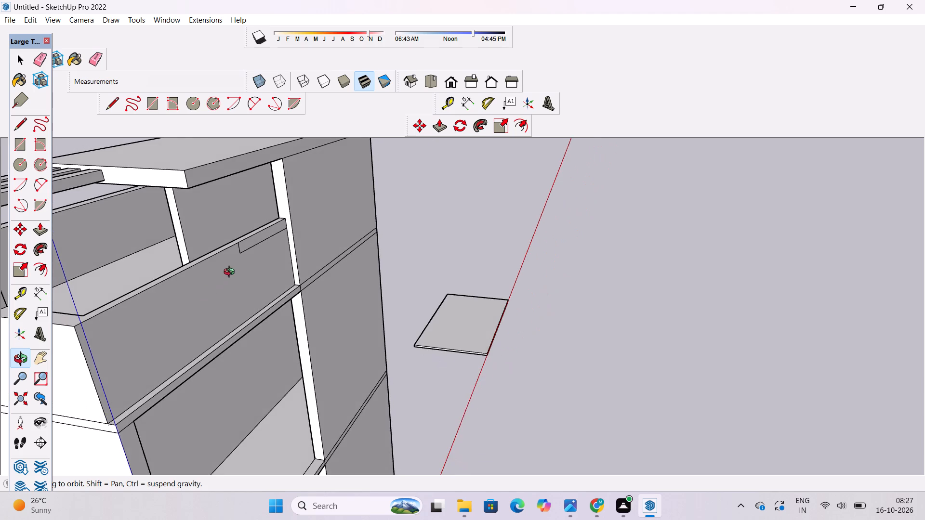
pyautogui.scroll(5, 231, 273)
pyautogui.keyDown('shift'); pyautogui.moveTo(249, 257); pyautogui.dragTo(239, 260); pyautogui.keyUp('shift')
pyautogui.moveTo(245, 262); pyautogui.dragTo(317, 278)
pyautogui.scroll(2, 349, 263)
pyautogui.keyDown('shift'); pyautogui.moveTo(352, 263); pyautogui.dragTo(356, 270); pyautogui.keyUp('shift')
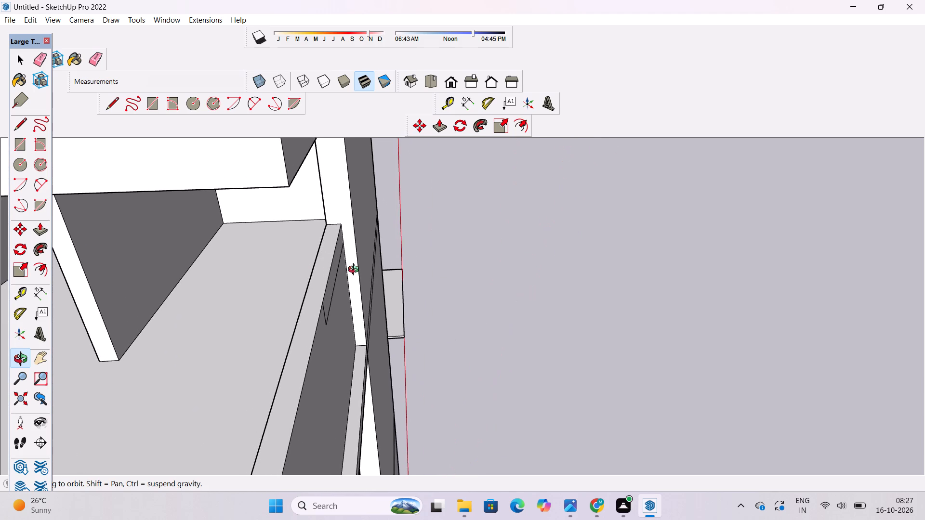
pyautogui.moveTo(356, 271); pyautogui.dragTo(306, 269)
pyautogui.scroll(-3, 306, 269)
pyautogui.keyDown('shift'); pyautogui.moveTo(309, 267); pyautogui.dragTo(314, 292); pyautogui.keyUp('shift')
pyautogui.click(296, 276)
pyautogui.press('p')
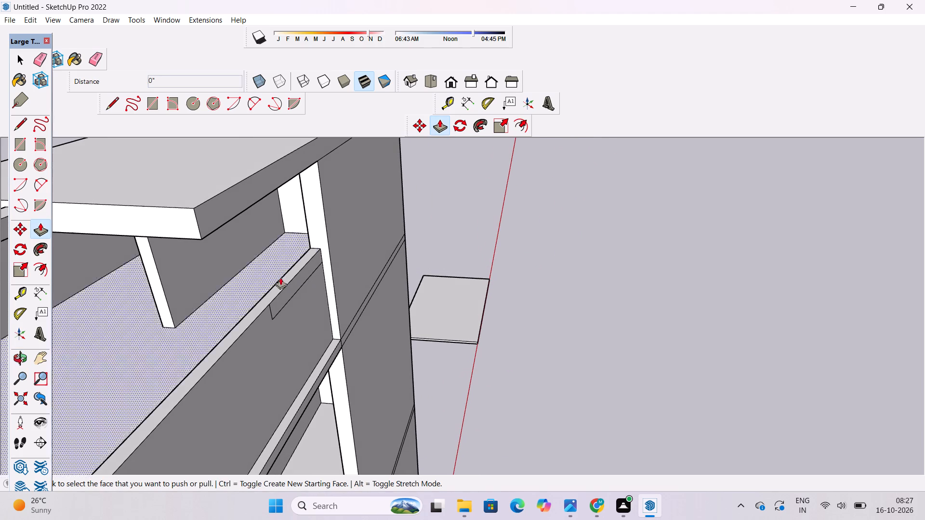
pyautogui.click(285, 291)
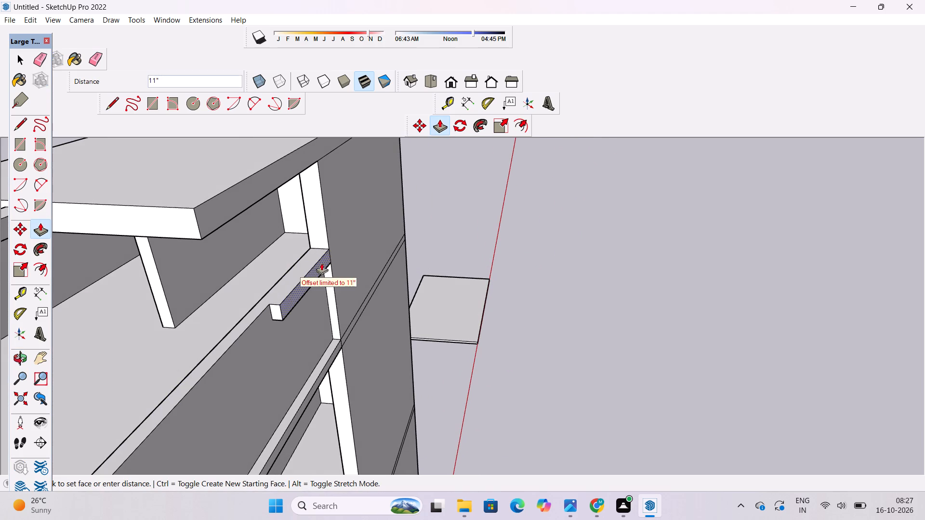
pyautogui.click(350, 231)
# Erase the two horizontal slab lines on the building's side face just below the terrace parapet.
pyautogui.press('o')
pyautogui.moveTo(395, 320); pyautogui.dragTo(284, 307)
pyautogui.scroll(-4, 283, 307)
pyautogui.keyDown('shift'); pyautogui.moveTo(283, 307); pyautogui.dragTo(340, 318); pyautogui.keyUp('shift')
pyautogui.moveTo(350, 318); pyautogui.dragTo(253, 309)
pyautogui.moveTo(217, 314); pyautogui.dragTo(226, 328)
pyautogui.scroll(9, 138, 339)
pyautogui.moveTo(215, 349); pyautogui.dragTo(140, 377)
pyautogui.scroll(-5, 197, 335)
pyautogui.keyDown('shift'); pyautogui.moveTo(203, 326); pyautogui.dragTo(220, 357); pyautogui.keyUp('shift')
pyautogui.moveTo(220, 359); pyautogui.dragTo(378, 255)
pyautogui.keyDown('shift'); pyautogui.moveTo(297, 302); pyautogui.dragTo(250, 318); pyautogui.keyUp('shift')
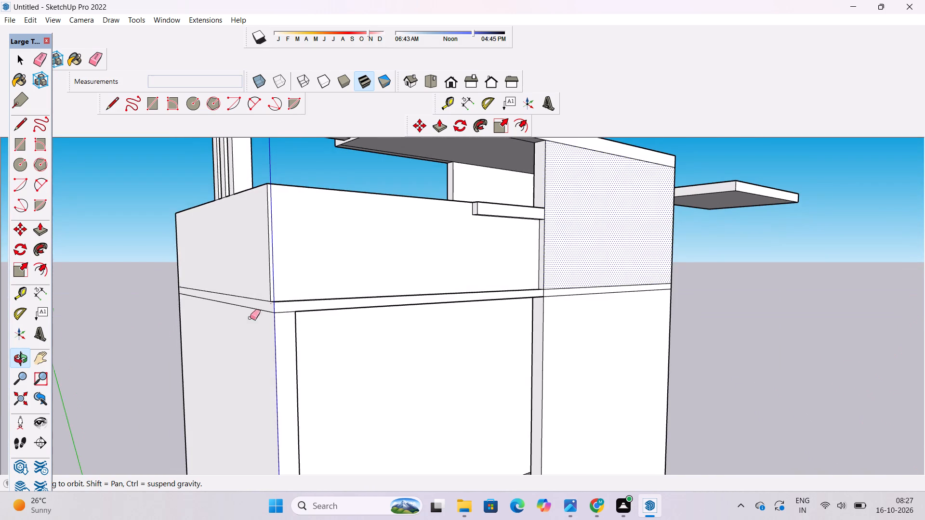
pyautogui.press('e')
pyautogui.moveTo(238, 268); pyautogui.dragTo(239, 314)
pyautogui.scroll(7, 269, 278)
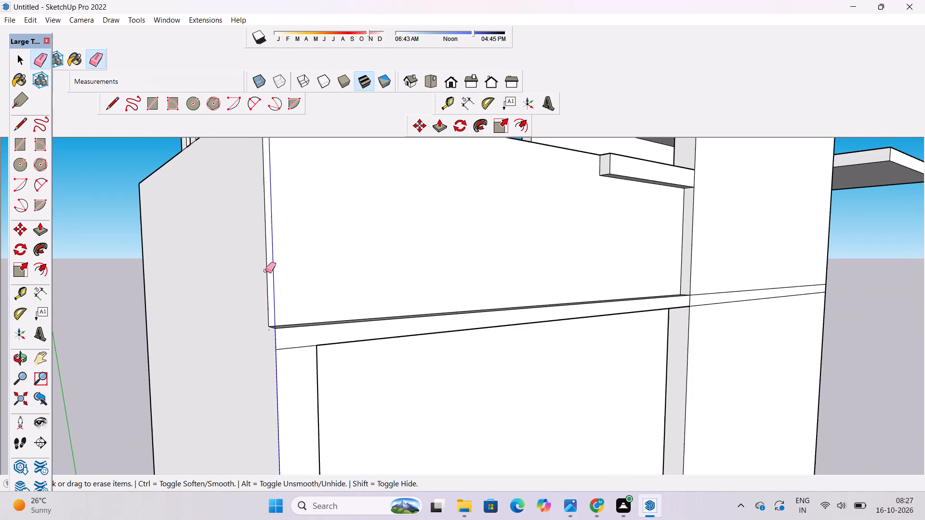
# Examine the front facade, the slab edge and the new projecting parapet band from several angles.
pyautogui.press('o')
pyautogui.moveTo(344, 349); pyautogui.dragTo(199, 266)
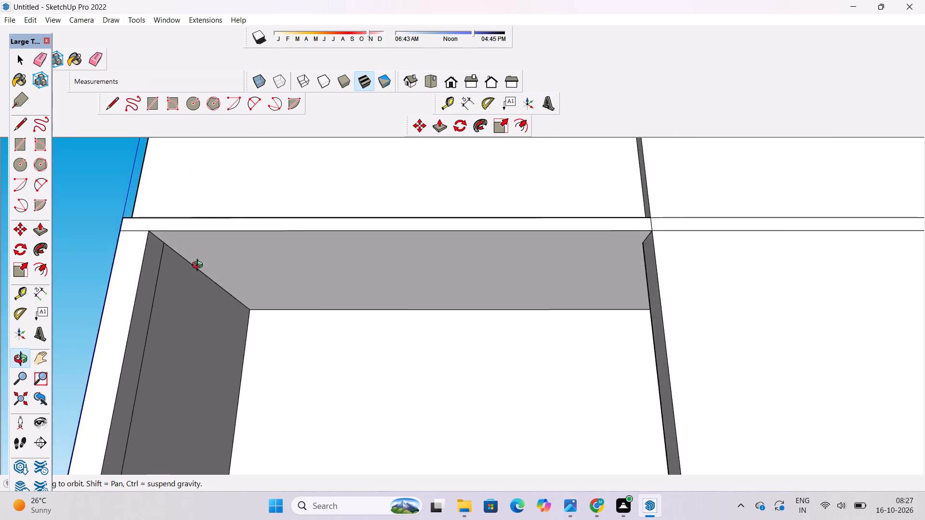
pyautogui.moveTo(199, 266); pyautogui.dragTo(203, 311)
pyautogui.scroll(-12, 229, 283)
pyautogui.moveTo(229, 284); pyautogui.dragTo(272, 359)
pyautogui.keyDown('shift'); pyautogui.moveTo(272, 359); pyautogui.dragTo(277, 346); pyautogui.keyUp('shift')
pyautogui.moveTo(278, 343); pyautogui.dragTo(333, 295)
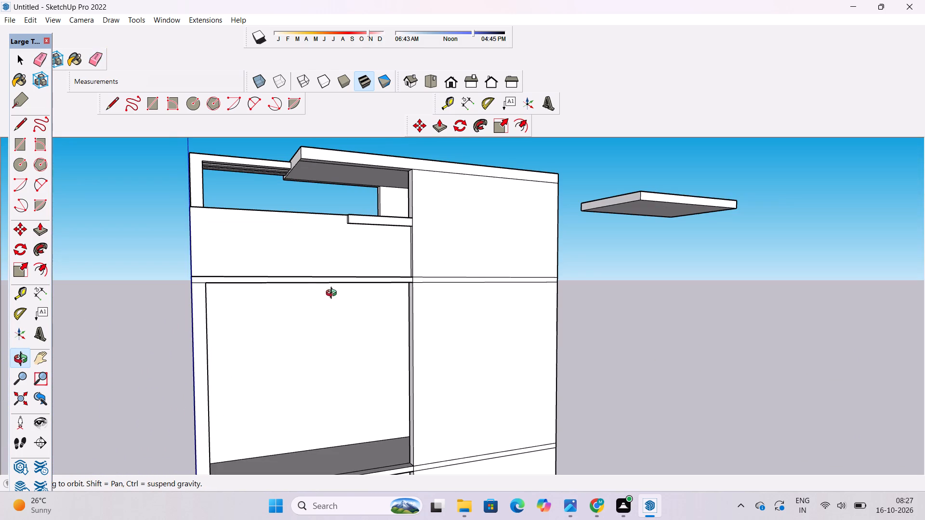
pyautogui.scroll(-4, 275, 328)
pyautogui.keyDown('shift'); pyautogui.moveTo(280, 306); pyautogui.dragTo(280, 323); pyautogui.keyUp('shift')
pyautogui.moveTo(277, 330); pyautogui.dragTo(272, 350)
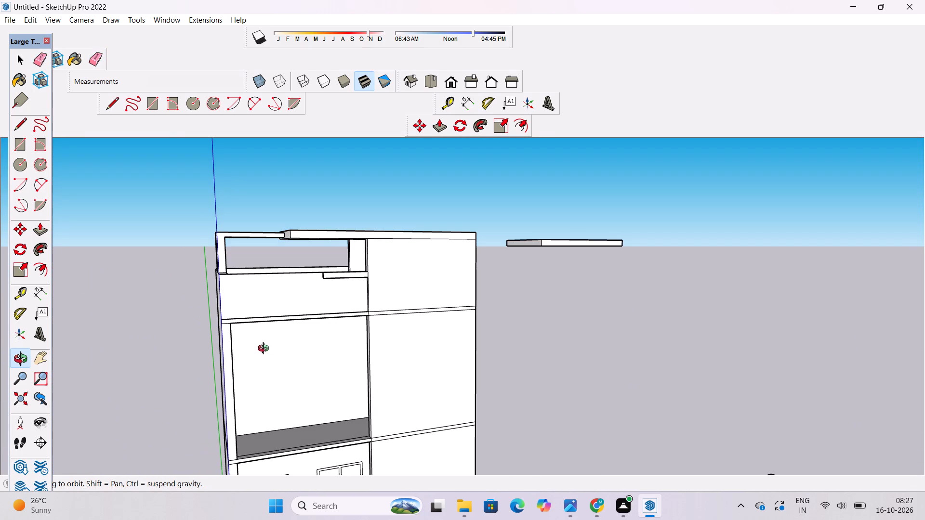
pyautogui.scroll(7, 374, 291)
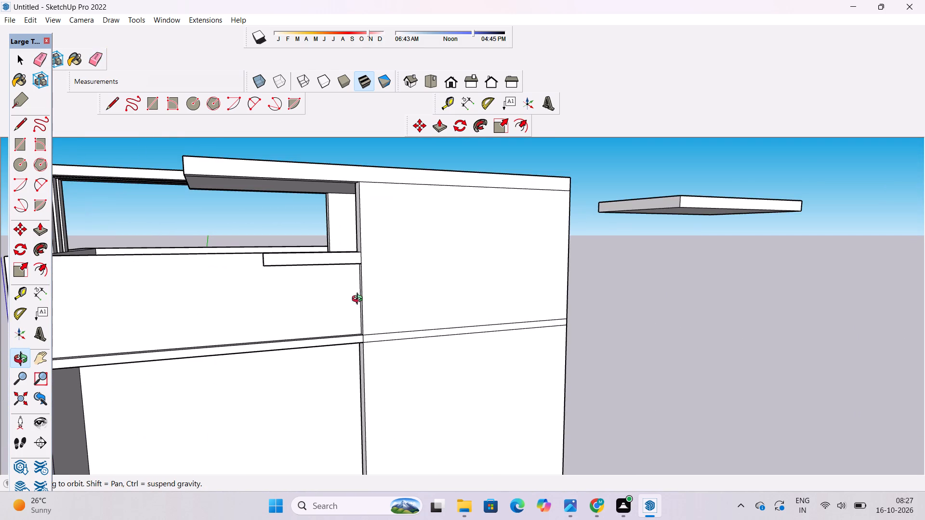
pyautogui.moveTo(330, 317); pyautogui.dragTo(267, 435)
pyautogui.scroll(2, 284, 345)
pyautogui.keyDown('shift'); pyautogui.moveTo(284, 344); pyautogui.dragTo(421, 376); pyautogui.keyUp('shift')
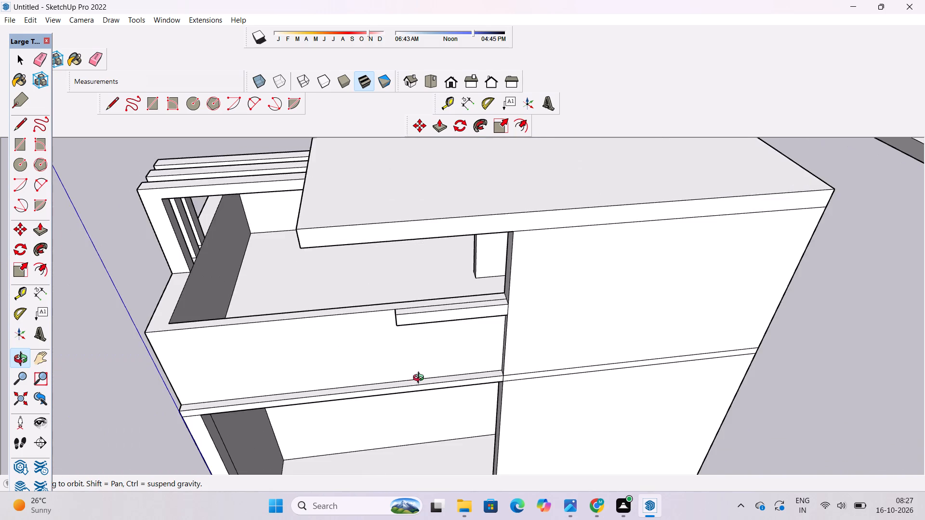
pyautogui.moveTo(421, 387); pyautogui.dragTo(425, 331)
pyautogui.keyDown('shift'); pyautogui.moveTo(425, 331); pyautogui.dragTo(435, 359); pyautogui.keyUp('shift')
pyautogui.moveTo(427, 368); pyautogui.dragTo(448, 390)
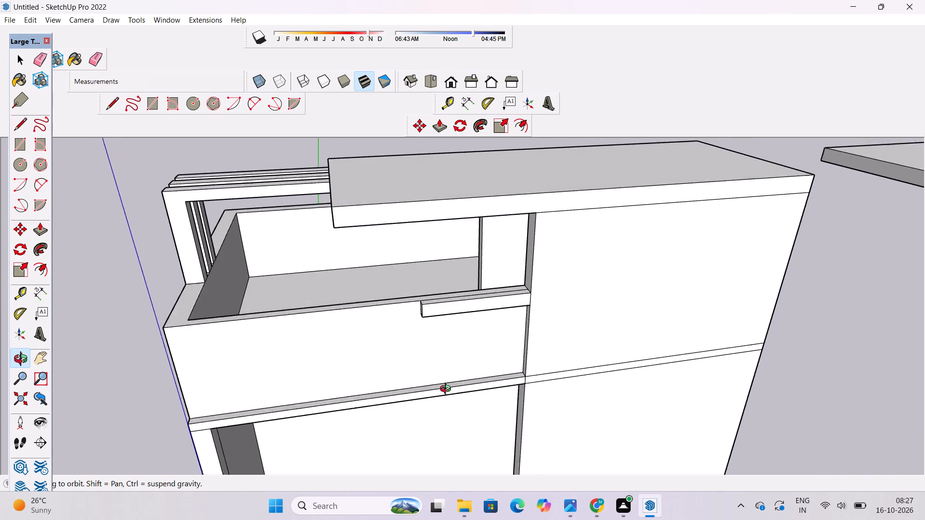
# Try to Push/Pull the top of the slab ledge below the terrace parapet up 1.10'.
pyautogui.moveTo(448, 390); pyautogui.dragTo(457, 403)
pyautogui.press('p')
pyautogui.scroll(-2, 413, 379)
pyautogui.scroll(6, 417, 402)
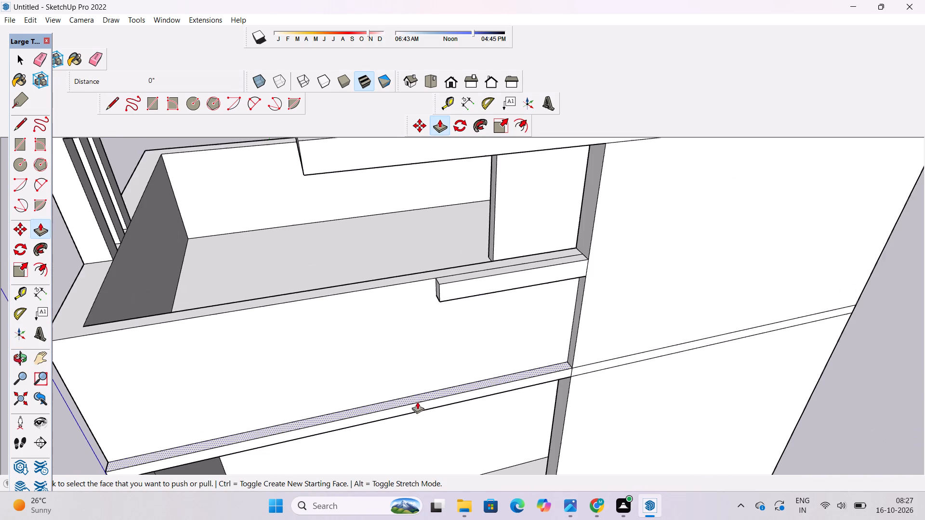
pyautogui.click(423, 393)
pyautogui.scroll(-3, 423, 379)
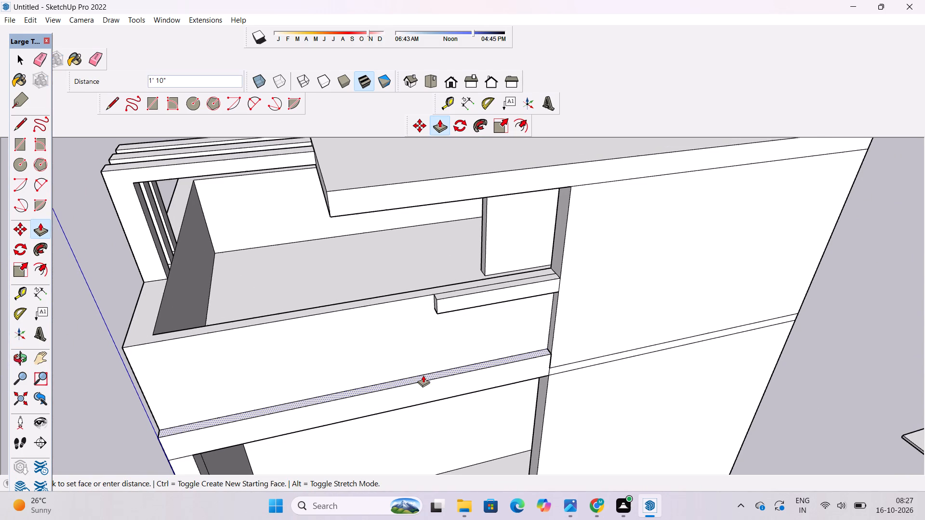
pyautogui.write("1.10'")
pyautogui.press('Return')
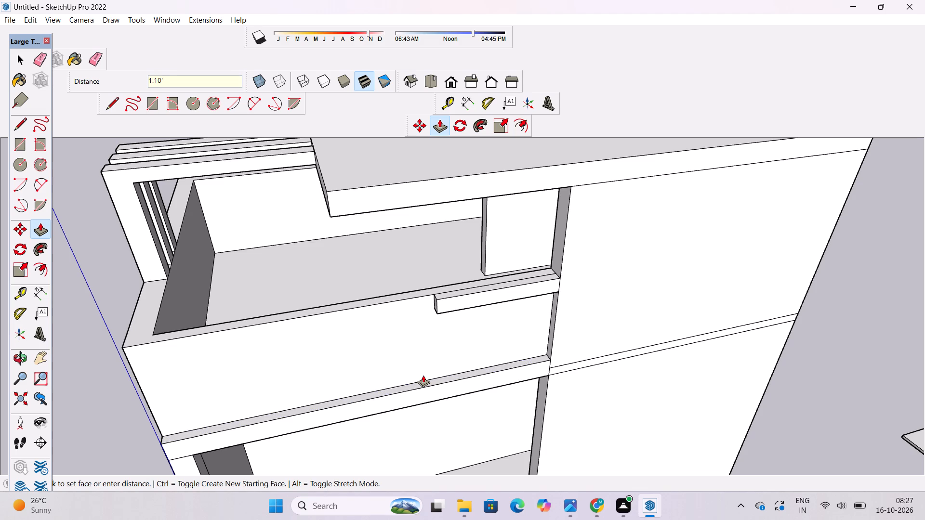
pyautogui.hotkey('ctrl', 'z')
# Push/Pull the top of the slab ledge below the terrace parapet up 2'.
pyautogui.click(424, 390)
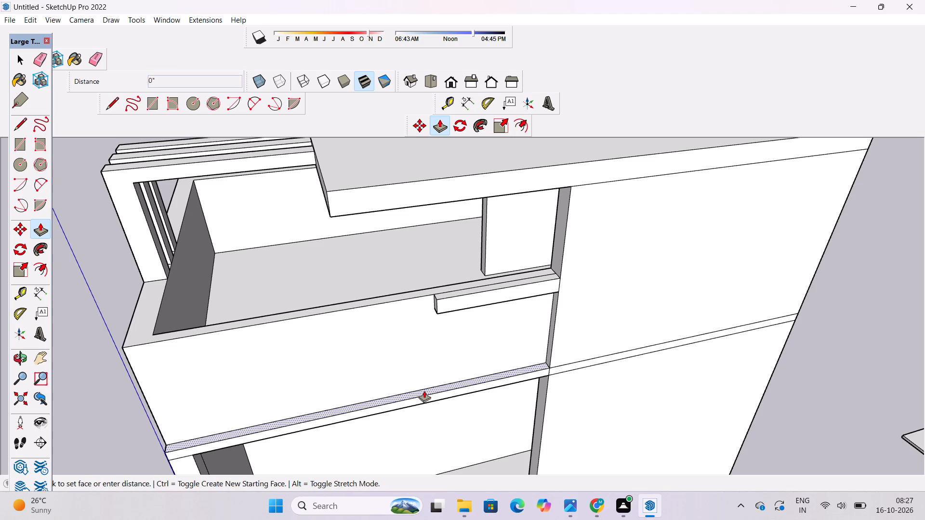
pyautogui.write("2'")
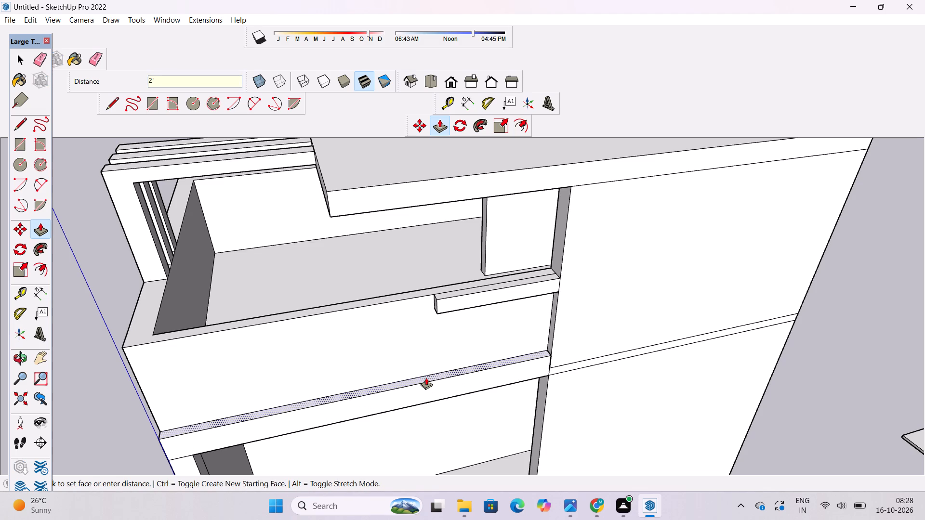
pyautogui.press('Return')
# Erase the two horizontal slab lines on the solid wall beside the thickened ledge, just below the terrace parapet.
pyautogui.press('o')
pyautogui.moveTo(427, 440); pyautogui.dragTo(401, 284)
pyautogui.scroll(-6, 401, 284)
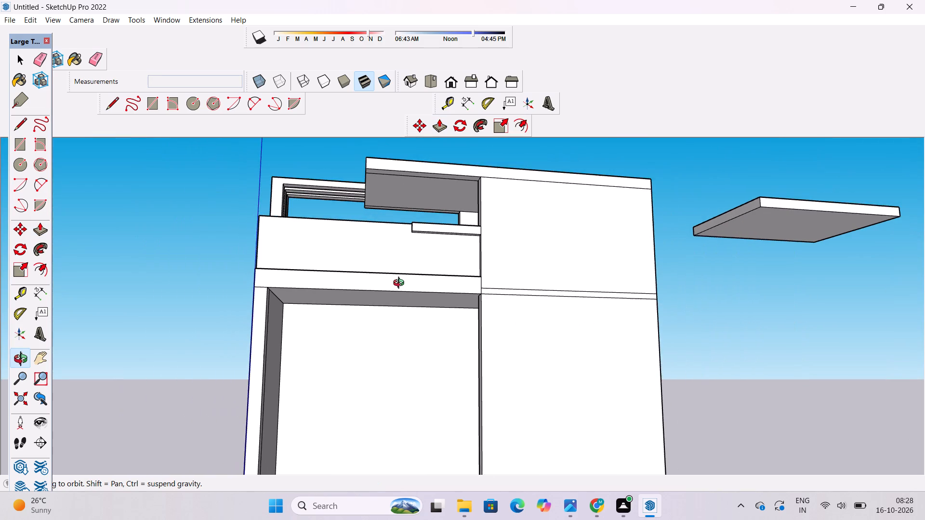
pyautogui.moveTo(471, 267); pyautogui.dragTo(474, 311)
pyautogui.moveTo(519, 306); pyautogui.dragTo(407, 298)
pyautogui.moveTo(407, 298); pyautogui.dragTo(407, 313)
pyautogui.scroll(4, 410, 314)
pyautogui.keyDown('shift'); pyautogui.moveTo(400, 308); pyautogui.dragTo(466, 322); pyautogui.keyUp('shift')
pyautogui.keyDown('shift'); pyautogui.moveTo(448, 318); pyautogui.dragTo(458, 320); pyautogui.keyUp('shift')
pyautogui.press('e')
pyautogui.moveTo(463, 290); pyautogui.dragTo(459, 322)
# Examine the top-storey balcony recess, its ceiling edge and its side column from several angles.
pyautogui.press('o')
pyautogui.moveTo(253, 390); pyautogui.dragTo(283, 325)
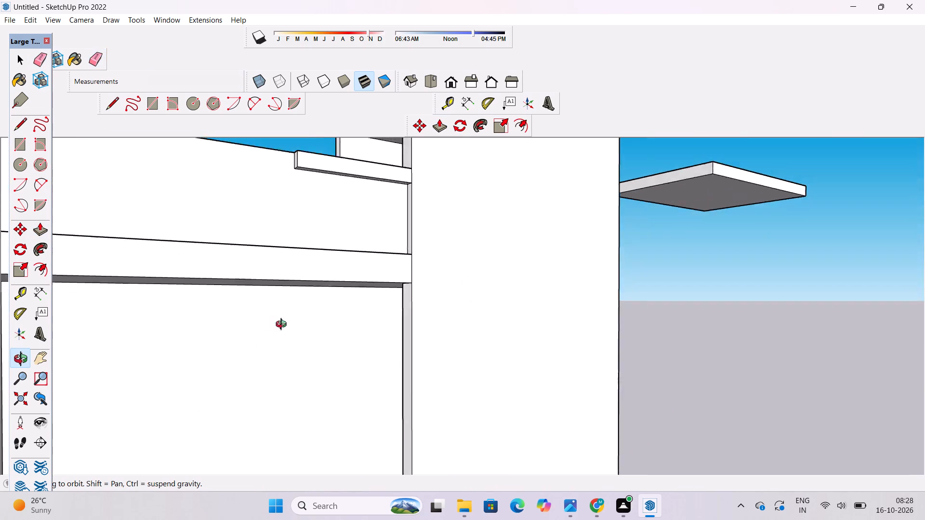
pyautogui.moveTo(283, 325); pyautogui.dragTo(312, 336)
pyautogui.scroll(5, 319, 331)
pyautogui.moveTo(319, 331); pyautogui.dragTo(401, 308)
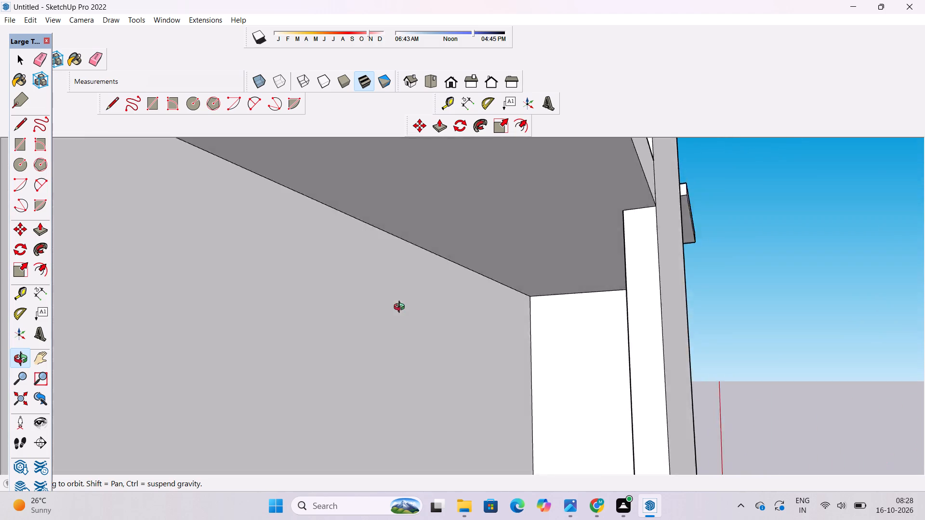
pyautogui.moveTo(401, 308); pyautogui.dragTo(251, 327)
pyautogui.scroll(6, 251, 327)
pyautogui.moveTo(254, 327); pyautogui.dragTo(339, 319)
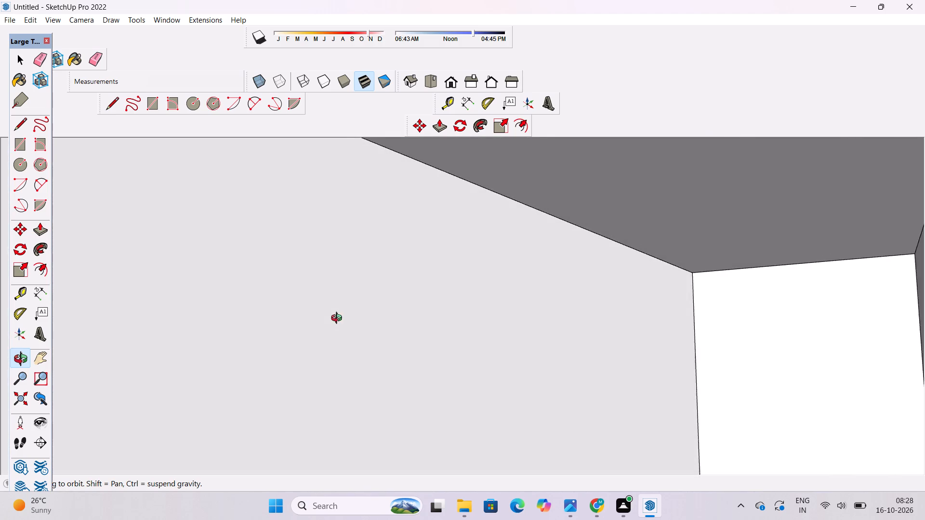
pyautogui.moveTo(339, 319); pyautogui.dragTo(335, 318)
pyautogui.scroll(-20, 229, 317)
pyautogui.scroll(-2, 229, 317)
pyautogui.moveTo(336, 308); pyautogui.dragTo(223, 333)
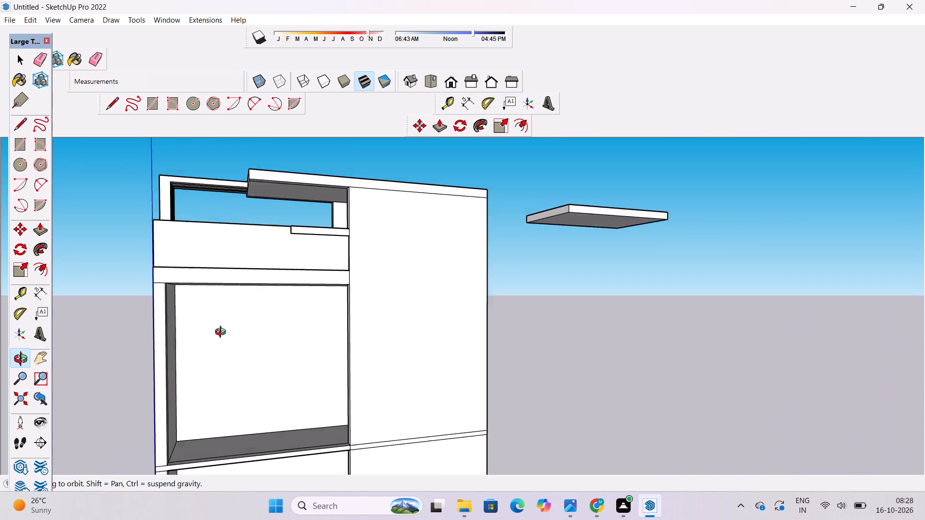
pyautogui.moveTo(223, 333); pyautogui.dragTo(220, 335)
pyautogui.keyDown('shift'); pyautogui.moveTo(308, 307); pyautogui.dragTo(326, 247); pyautogui.keyUp('shift')
pyautogui.scroll(2, 231, 286)
pyautogui.scroll(-3, 231, 286)
pyautogui.moveTo(231, 286); pyautogui.dragTo(230, 313)
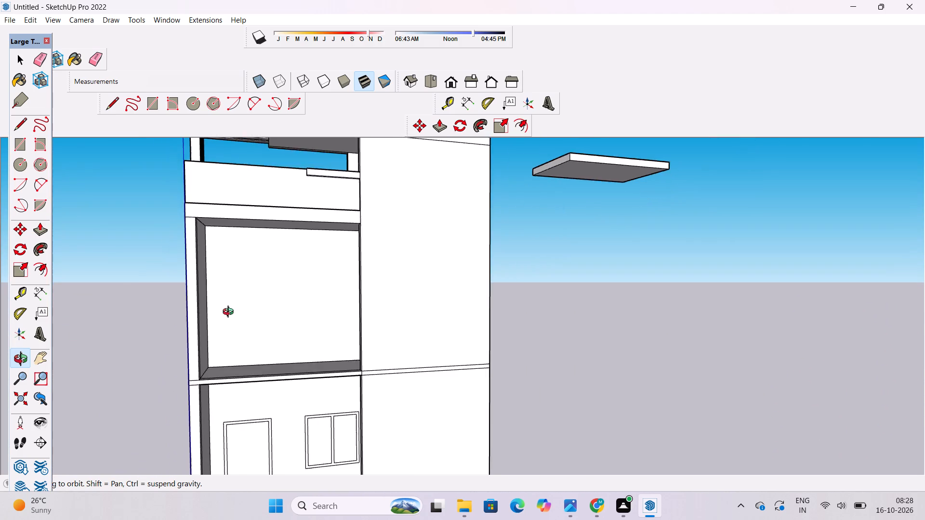
pyautogui.moveTo(230, 313); pyautogui.dragTo(219, 341)
pyautogui.keyDown('shift'); pyautogui.moveTo(219, 341); pyautogui.dragTo(240, 336); pyautogui.keyUp('shift')
# Push/Pull the inner face of the corner column in the top-storey opening 1' inward to widen the column.
pyautogui.scroll(5, 232, 270)
pyautogui.keyDown('shift'); pyautogui.moveTo(224, 334); pyautogui.dragTo(229, 271); pyautogui.keyUp('shift')
pyautogui.moveTo(228, 302); pyautogui.dragTo(219, 307)
pyautogui.keyDown('shift'); pyautogui.moveTo(219, 307); pyautogui.dragTo(219, 312); pyautogui.keyUp('shift')
pyautogui.moveTo(219, 312); pyautogui.dragTo(201, 303)
pyautogui.press('p')
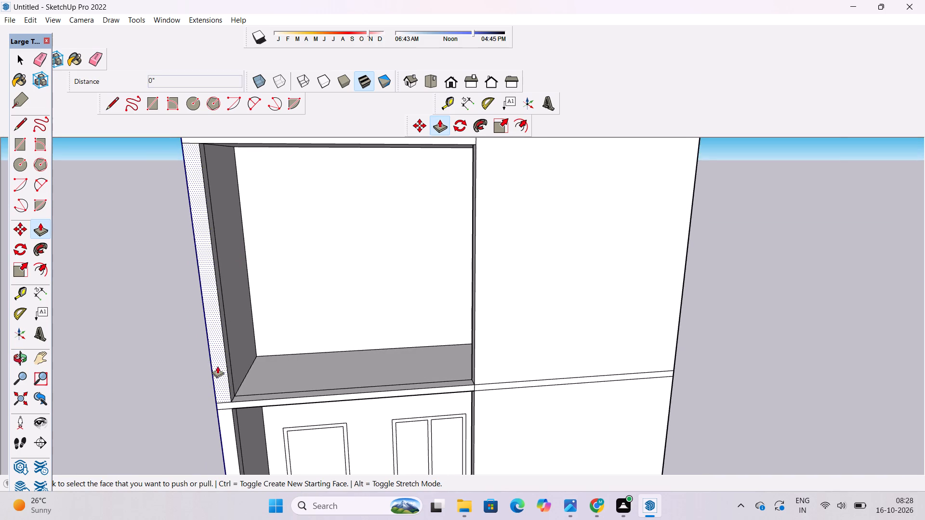
pyautogui.scroll(10, 249, 389)
pyautogui.click(216, 389)
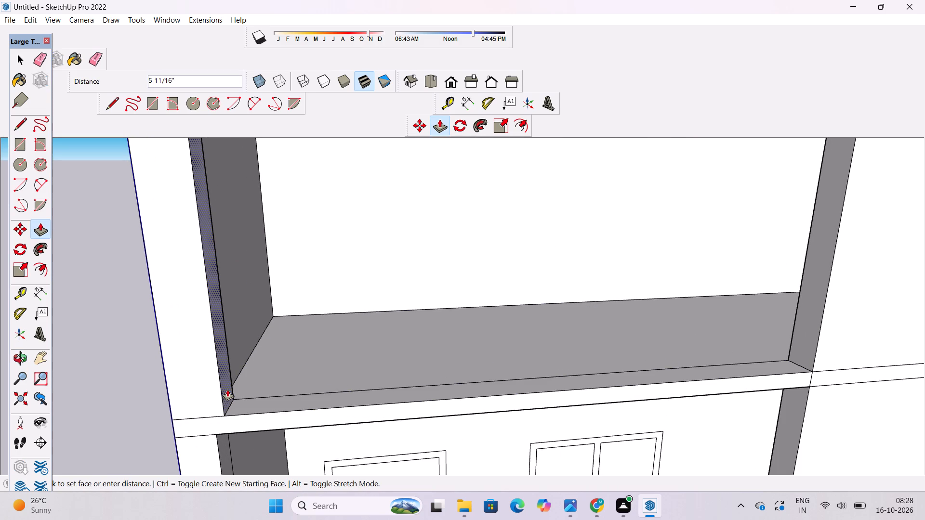
pyautogui.write("1'")
pyautogui.press('Return')
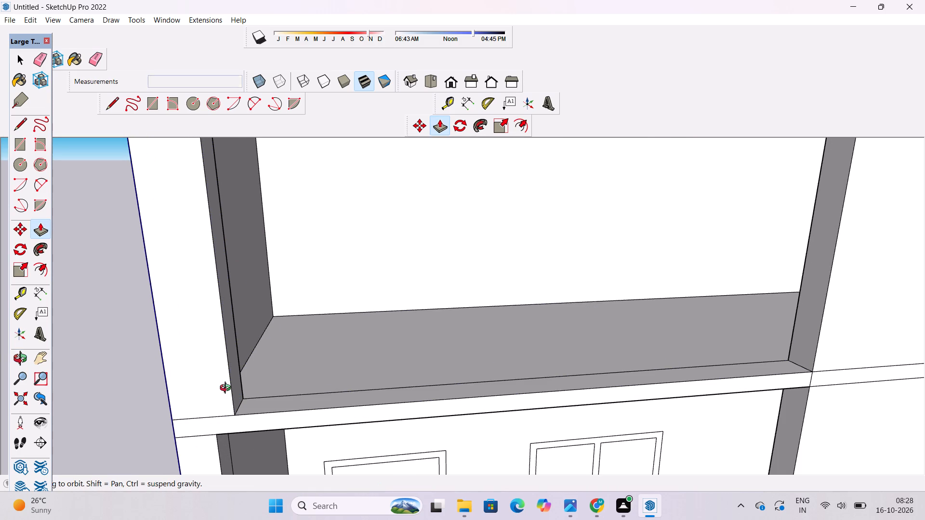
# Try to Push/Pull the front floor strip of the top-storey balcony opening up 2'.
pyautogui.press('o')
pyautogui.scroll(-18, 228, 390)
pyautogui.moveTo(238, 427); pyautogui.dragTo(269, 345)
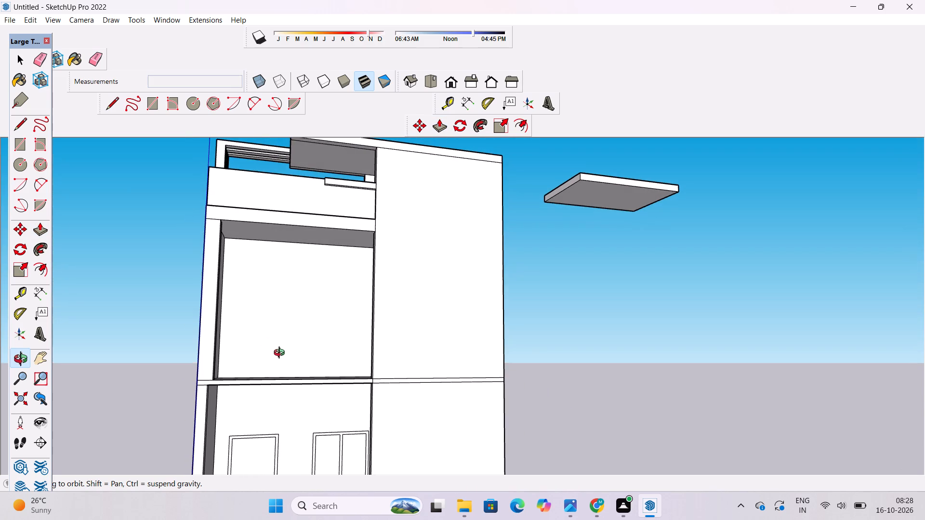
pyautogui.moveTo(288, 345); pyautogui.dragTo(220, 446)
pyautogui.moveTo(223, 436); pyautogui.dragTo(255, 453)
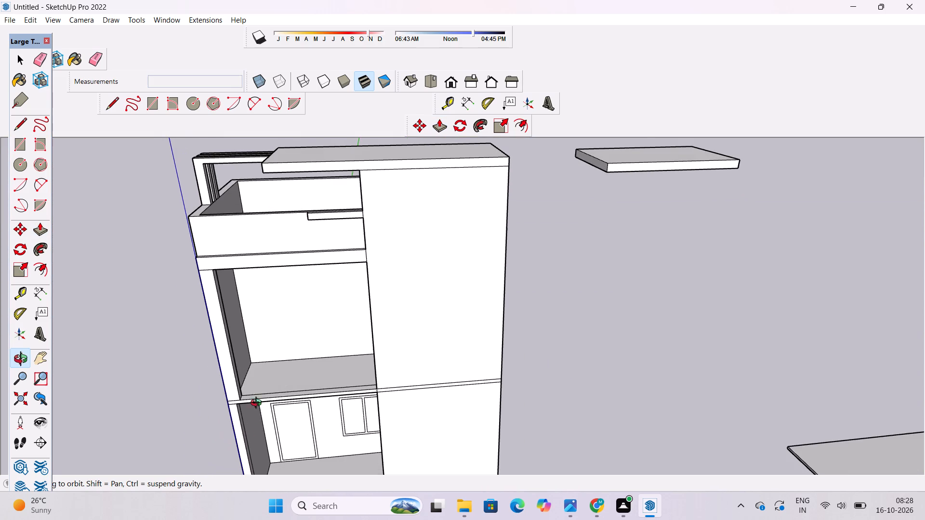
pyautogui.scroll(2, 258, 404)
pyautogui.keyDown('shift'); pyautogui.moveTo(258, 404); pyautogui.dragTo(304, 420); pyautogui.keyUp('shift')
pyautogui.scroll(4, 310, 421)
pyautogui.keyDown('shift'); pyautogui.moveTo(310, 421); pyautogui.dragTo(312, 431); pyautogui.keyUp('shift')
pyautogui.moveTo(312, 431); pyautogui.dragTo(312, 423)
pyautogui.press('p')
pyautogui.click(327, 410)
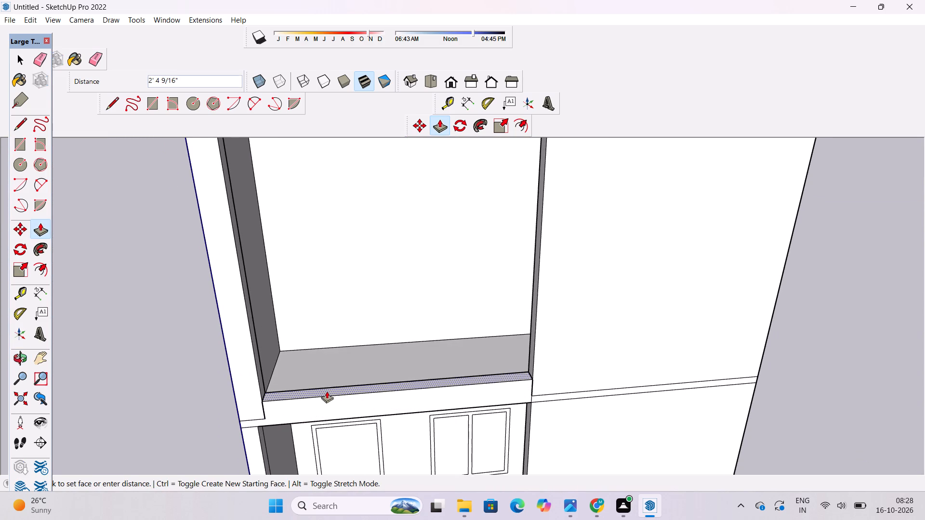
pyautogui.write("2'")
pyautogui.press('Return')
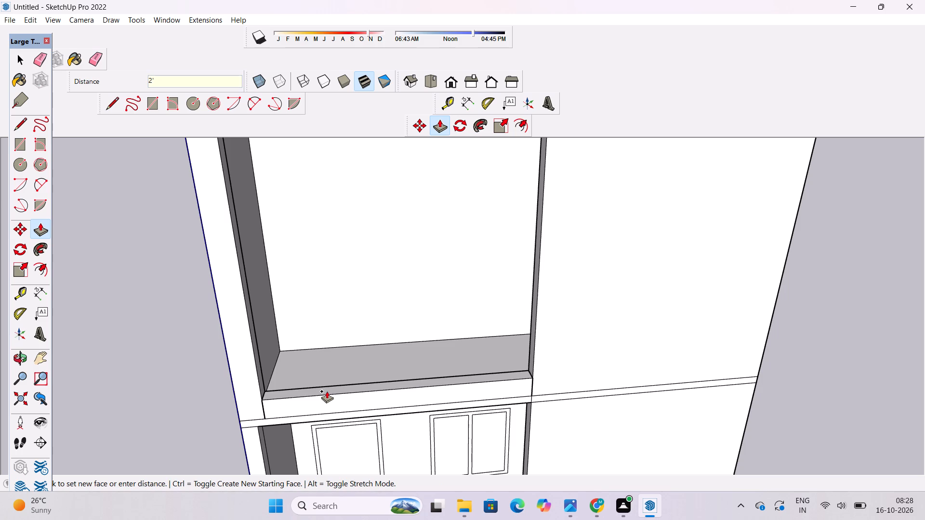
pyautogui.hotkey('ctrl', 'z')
# Push/Pull the front floor strip of the top-storey balcony opening up 3' to form a low parapet.
pyautogui.click(343, 410)
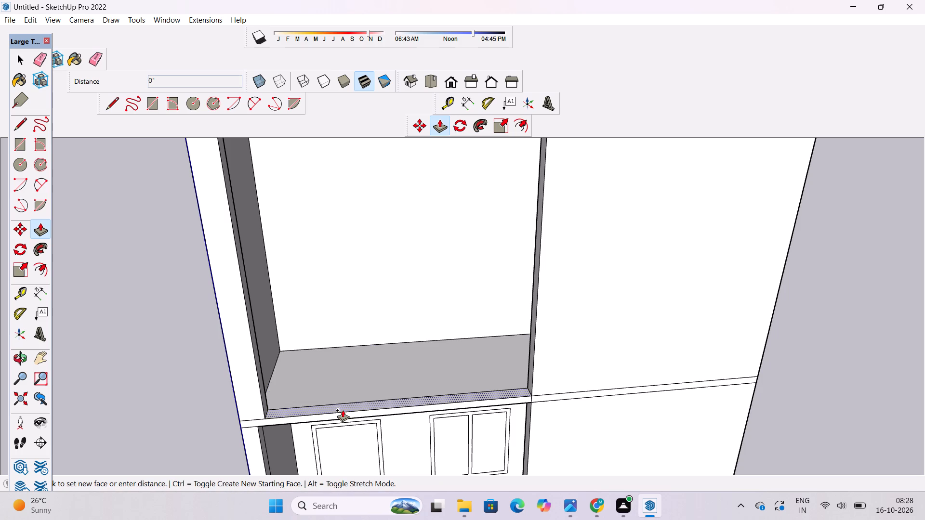
pyautogui.scroll(-8, 343, 403)
pyautogui.scroll(1, 343, 393)
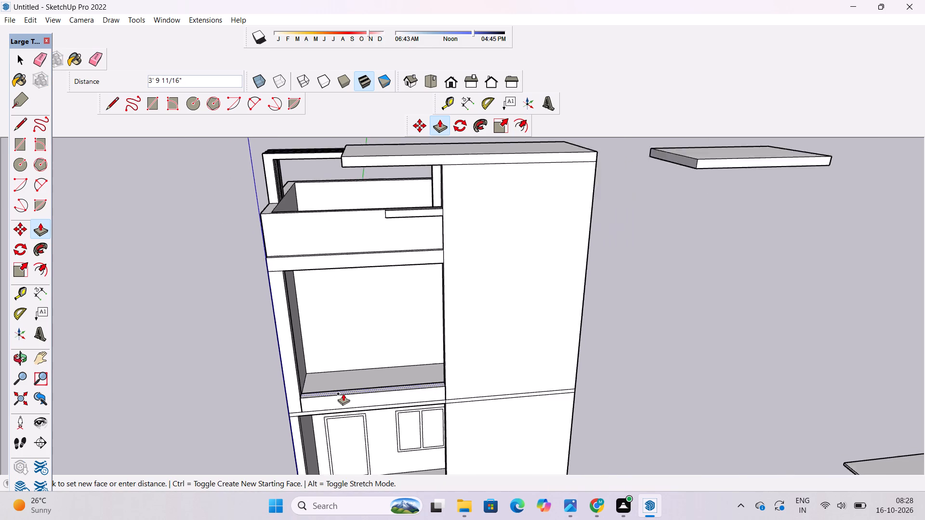
pyautogui.scroll(3, 343, 393)
pyautogui.write("3'")
pyautogui.press('Return')
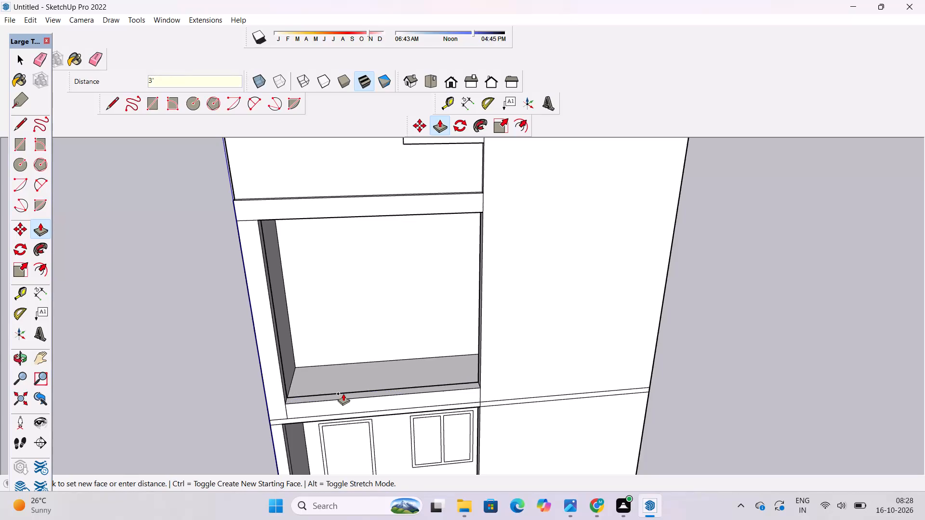
# Erase the two horizontal slab lines on the solid wall beside the balcony opening, level with the new low parapet's base.
pyautogui.press('o')
pyautogui.moveTo(376, 440); pyautogui.dragTo(395, 332)
pyautogui.moveTo(469, 345); pyautogui.dragTo(420, 439)
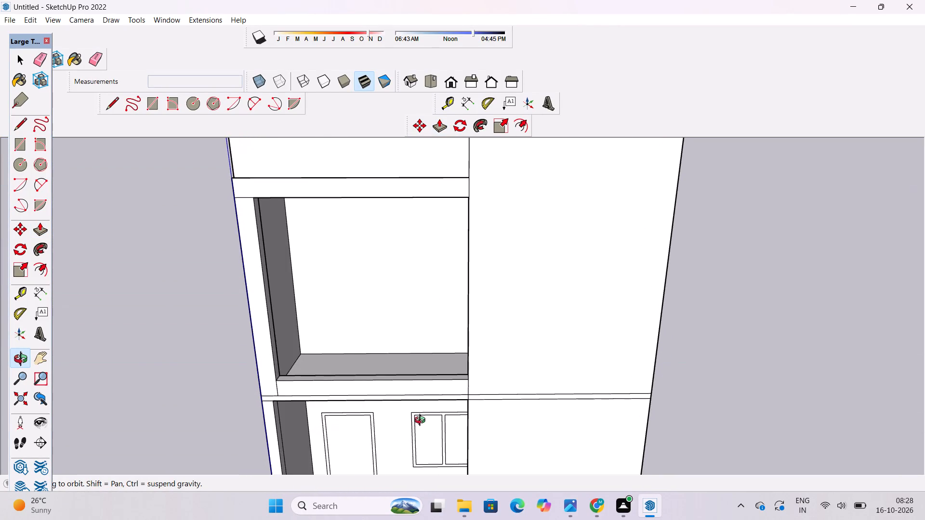
pyautogui.scroll(-5, 406, 401)
pyautogui.keyDown('shift'); pyautogui.moveTo(406, 403); pyautogui.dragTo(400, 312); pyautogui.keyUp('shift')
pyautogui.scroll(2, 400, 312)
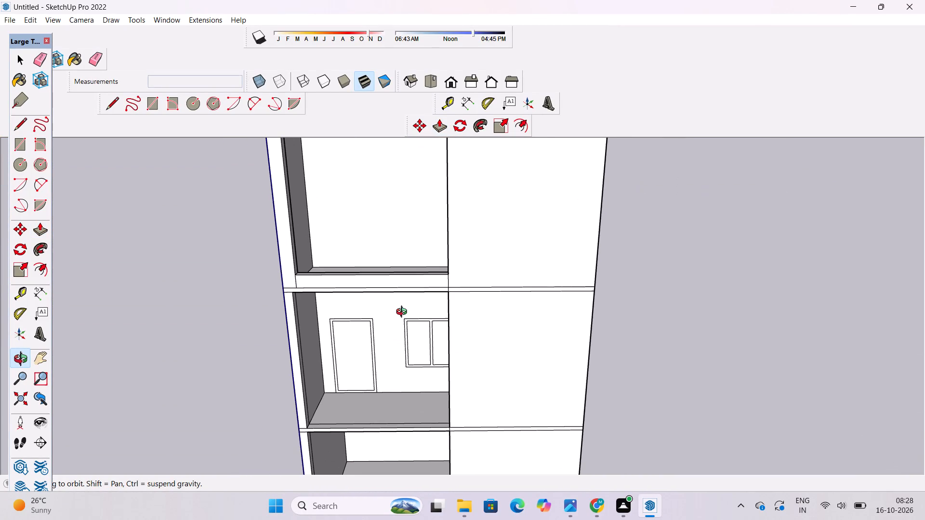
pyautogui.keyDown('shift'); pyautogui.moveTo(413, 307); pyautogui.dragTo(341, 286); pyautogui.keyUp('shift')
pyautogui.click(341, 286)
pyautogui.scroll(2, 348, 292)
pyautogui.keyDown('shift'); pyautogui.moveTo(348, 292); pyautogui.dragTo(371, 352); pyautogui.keyUp('shift')
pyautogui.moveTo(382, 364); pyautogui.dragTo(389, 334)
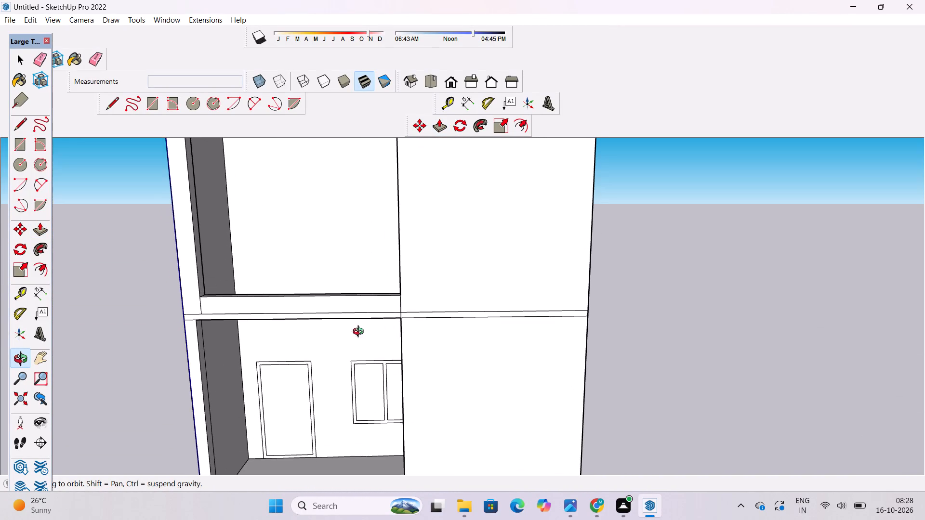
pyautogui.moveTo(360, 333); pyautogui.dragTo(494, 385)
pyautogui.press('e')
pyautogui.moveTo(516, 320); pyautogui.dragTo(516, 342)
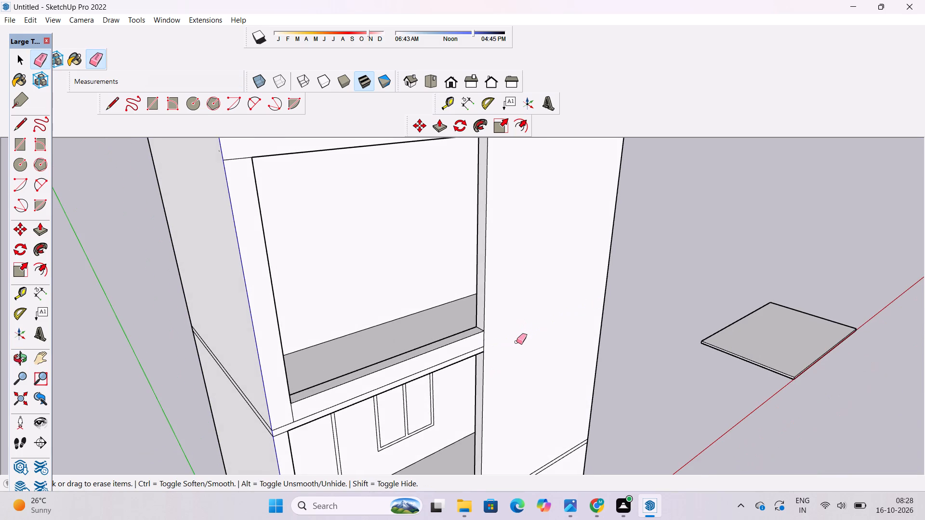
# Examine the facade, the new balcony parapet and the adjoining solid wall from several angles.
pyautogui.press('o')
pyautogui.scroll(2, 498, 364)
pyautogui.keyDown('shift'); pyautogui.moveTo(494, 357); pyautogui.dragTo(395, 308); pyautogui.keyUp('shift')
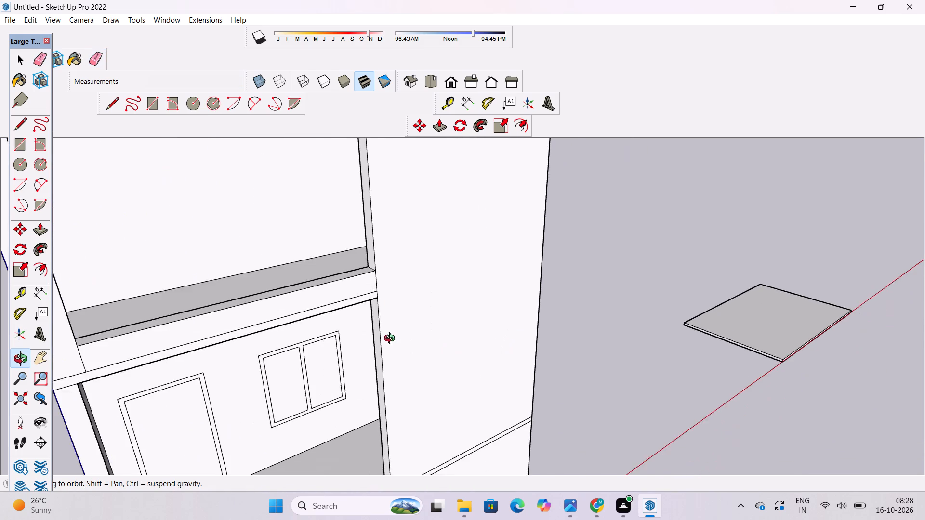
pyautogui.moveTo(391, 341); pyautogui.dragTo(352, 295)
pyautogui.scroll(-4, 352, 295)
pyautogui.keyDown('shift'); pyautogui.moveTo(419, 293); pyautogui.dragTo(306, 318); pyautogui.keyUp('shift')
pyautogui.scroll(-5, 304, 317)
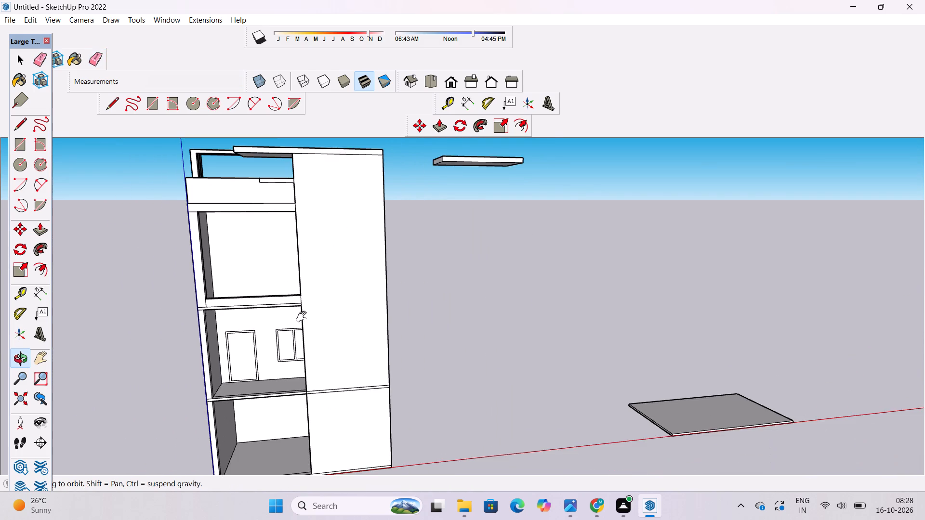
pyautogui.keyDown('shift'); pyautogui.moveTo(304, 317); pyautogui.dragTo(321, 326); pyautogui.keyUp('shift')
pyautogui.scroll(1, 321, 326)
pyautogui.scroll(1, 291, 232)
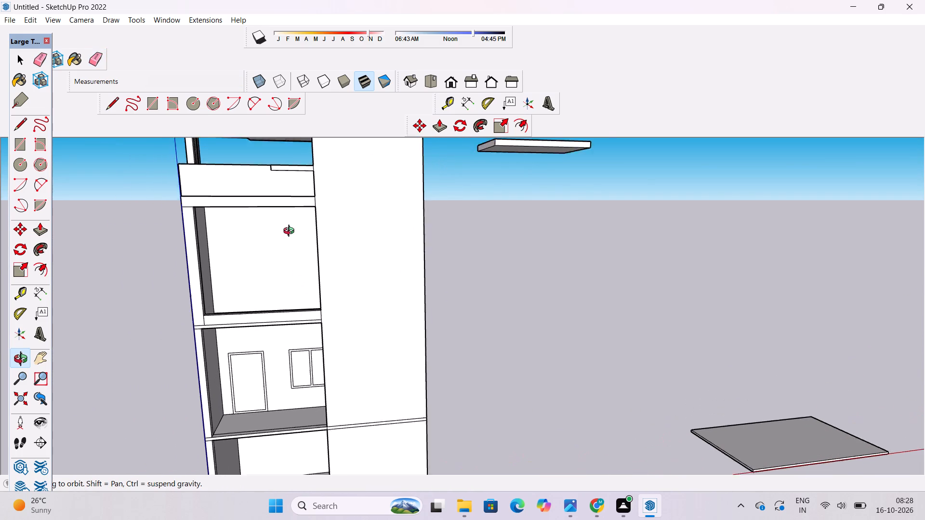
pyautogui.scroll(1, 291, 232)
pyautogui.keyDown('shift'); pyautogui.moveTo(291, 229); pyautogui.dragTo(267, 336); pyautogui.keyUp('shift')
pyautogui.moveTo(326, 299); pyautogui.dragTo(251, 304)
# Draw a rectangle about 3' 6 5/8" by 3' on the solid wall, continuing the thick slab ledge below the terrace parapet.
pyautogui.scroll(12, 305, 316)
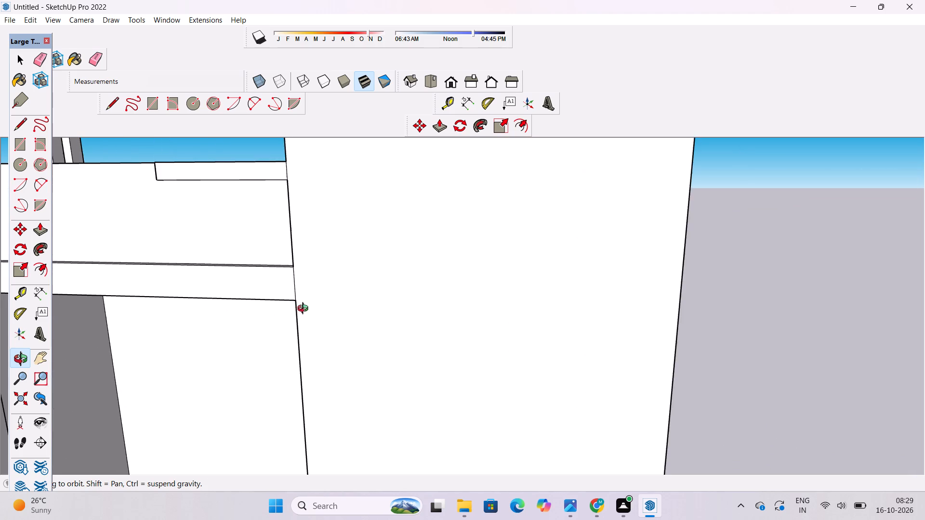
pyautogui.moveTo(316, 301); pyautogui.dragTo(363, 370)
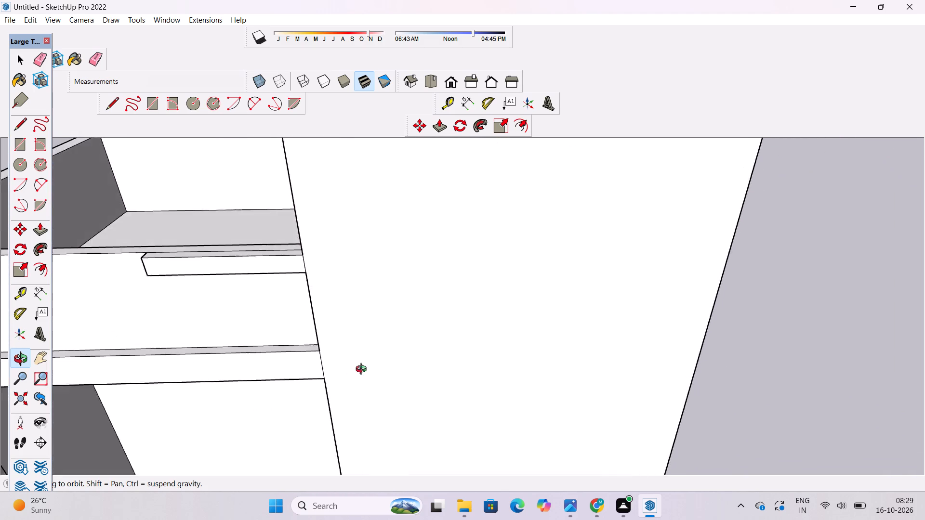
pyautogui.moveTo(363, 370); pyautogui.dragTo(400, 344)
pyautogui.keyDown('shift'); pyautogui.scroll(4, 350, 333); pyautogui.keyUp('shift')
pyautogui.keyDown('shift'); pyautogui.moveTo(352, 333); pyautogui.dragTo(334, 312); pyautogui.keyUp('shift')
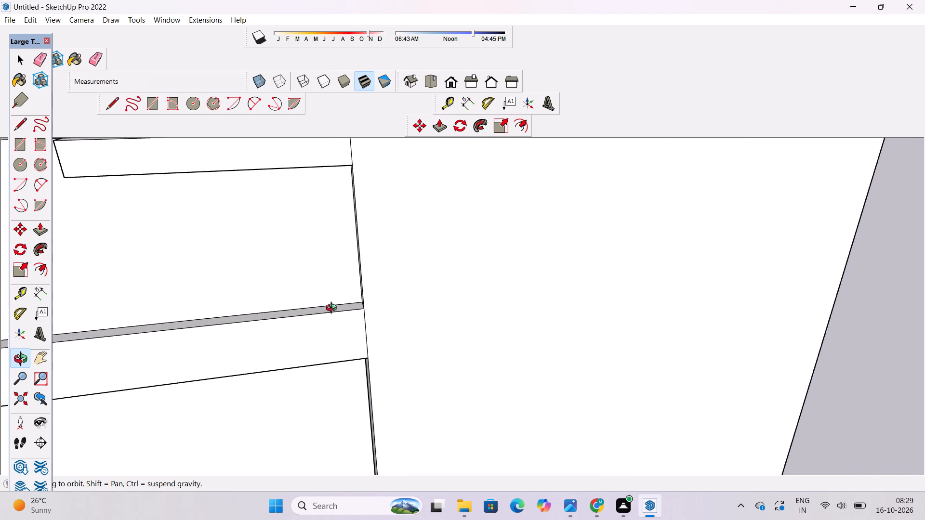
pyautogui.scroll(-6, 333, 309)
pyautogui.click(366, 338)
pyautogui.moveTo(365, 340); pyautogui.dragTo(355, 316)
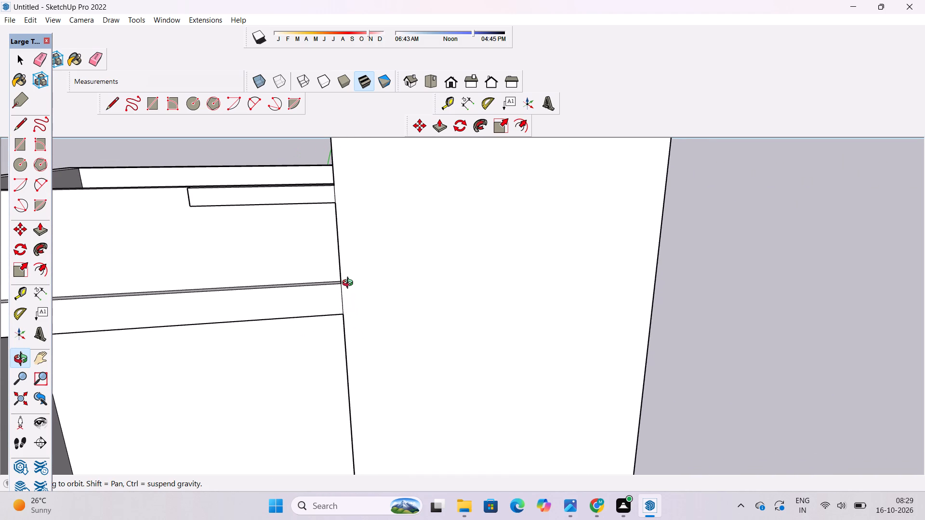
pyautogui.press('space')
pyautogui.press('r')
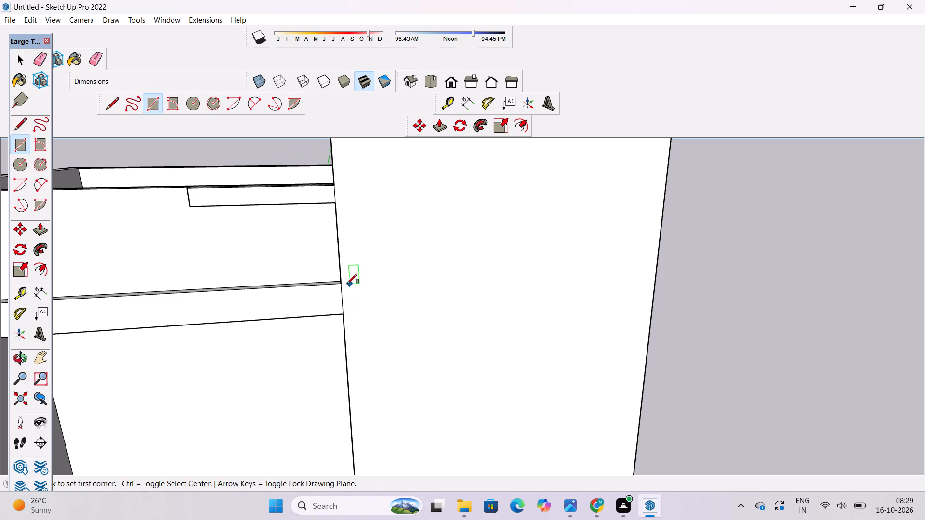
pyautogui.click(340, 285)
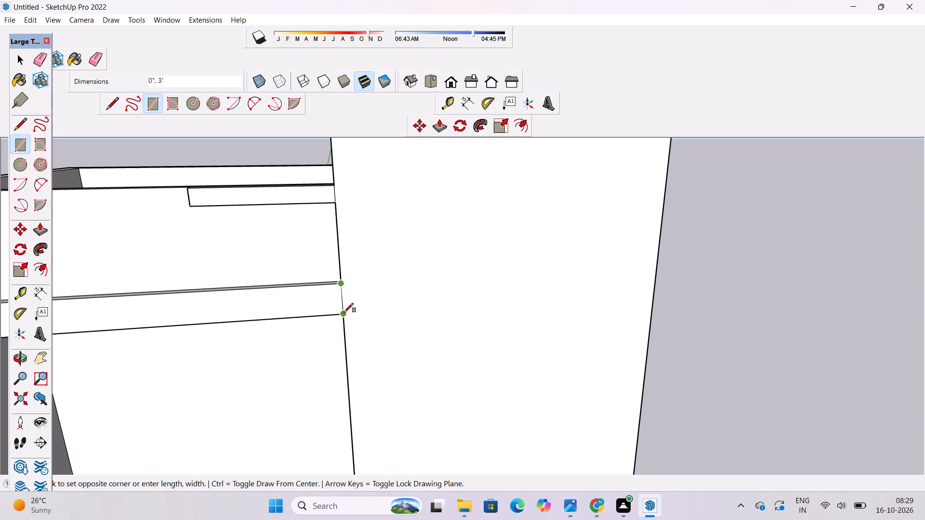
pyautogui.click(381, 311)
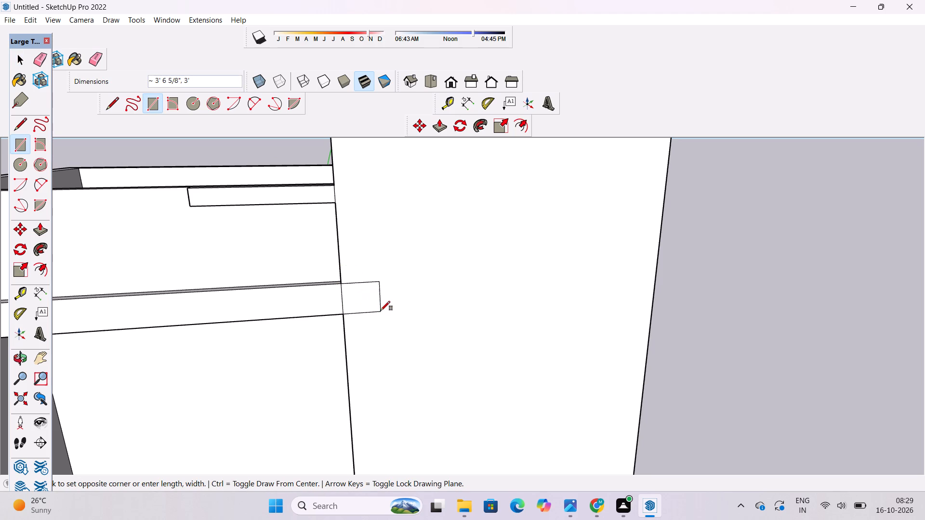
# Examine the new ledge rectangle, the balcony openings and slab edges below it, and the adjoining solid wall from several angles.
pyautogui.press('o')
pyautogui.moveTo(289, 311); pyautogui.dragTo(356, 263)
pyautogui.scroll(-7, 366, 248)
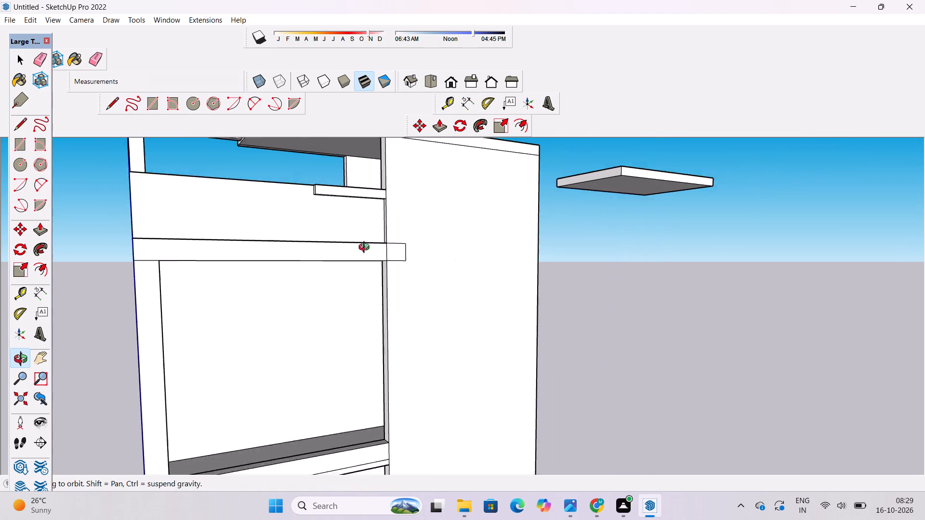
pyautogui.scroll(-7, 366, 248)
pyautogui.keyDown('shift'); pyautogui.moveTo(378, 294); pyautogui.dragTo(356, 221); pyautogui.keyUp('shift')
pyautogui.scroll(5, 369, 298)
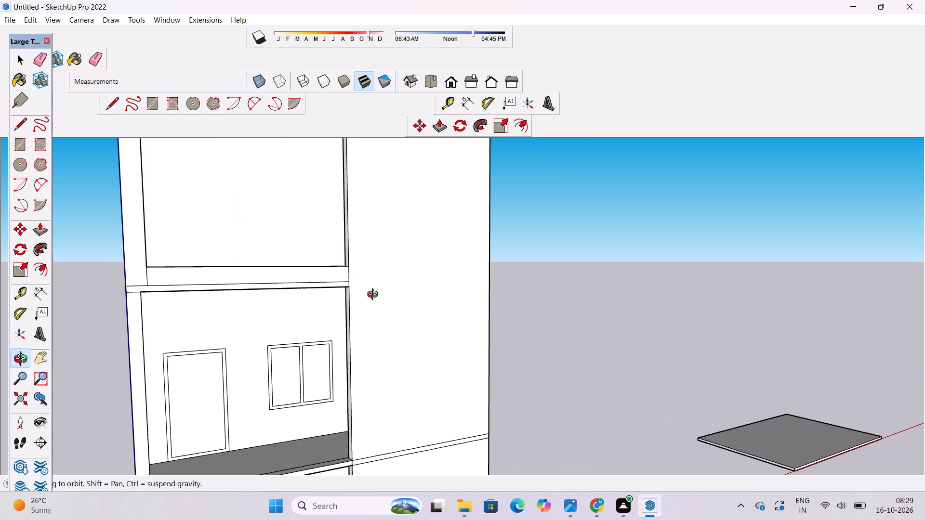
pyautogui.moveTo(375, 296); pyautogui.dragTo(208, 338)
pyautogui.scroll(3, 307, 286)
pyautogui.moveTo(364, 288); pyautogui.dragTo(290, 303)
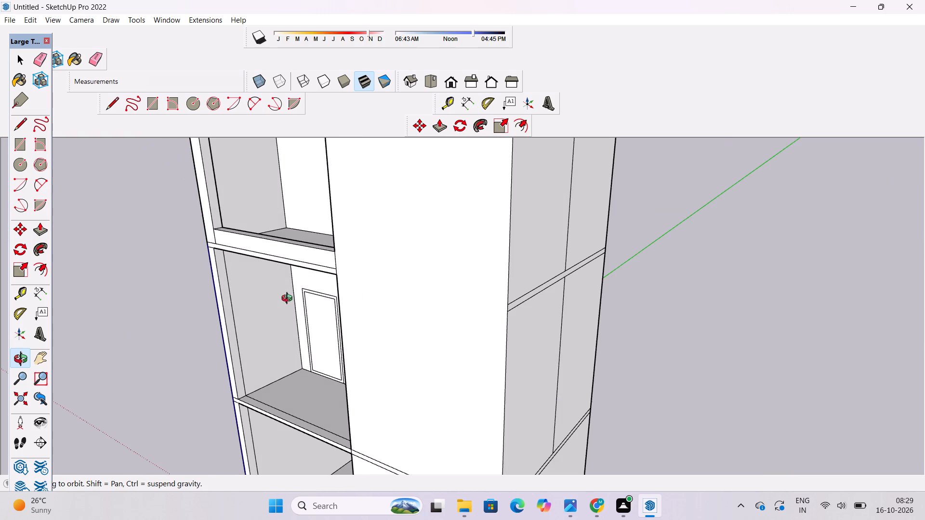
pyautogui.keyDown('shift'); pyautogui.moveTo(290, 299); pyautogui.dragTo(291, 326); pyautogui.keyUp('shift')
pyautogui.moveTo(330, 326); pyautogui.dragTo(330, 288)
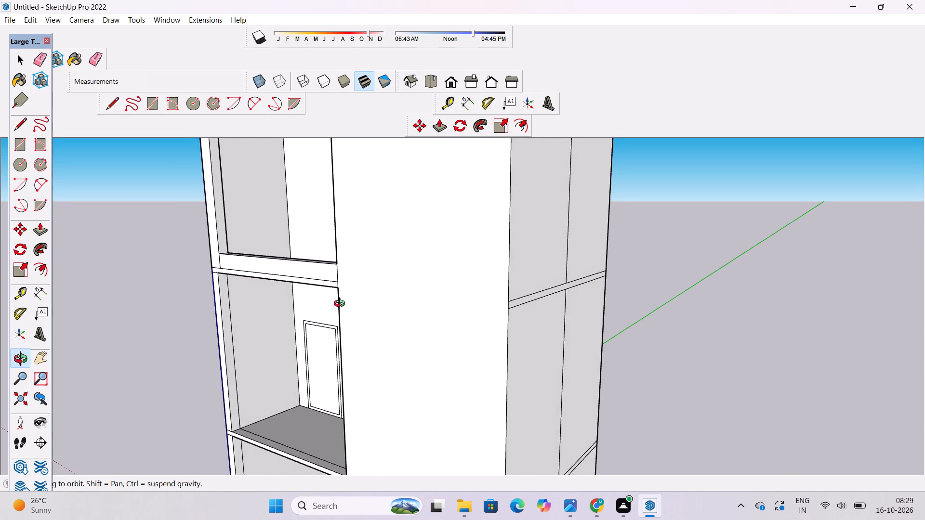
pyautogui.keyDown('shift'); pyautogui.moveTo(342, 305); pyautogui.dragTo(342, 268); pyautogui.keyUp('shift')
pyautogui.moveTo(331, 299); pyautogui.dragTo(475, 277)
pyautogui.moveTo(474, 284); pyautogui.dragTo(394, 265)
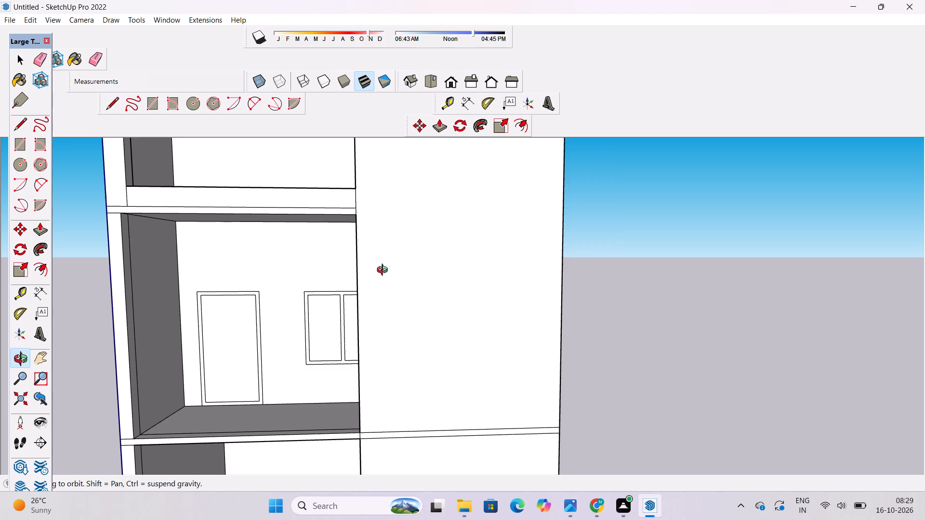
pyautogui.scroll(-4, 344, 289)
pyautogui.click(268, 429)
pyautogui.scroll(-5, 296, 360)
pyautogui.moveTo(296, 364); pyautogui.dragTo(422, 437)
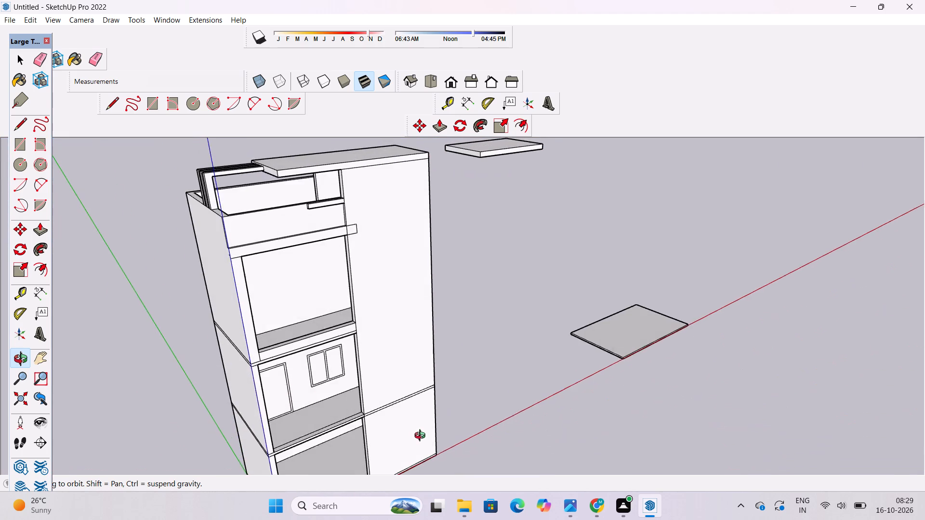
pyautogui.moveTo(422, 437); pyautogui.dragTo(423, 444)
pyautogui.scroll(8, 349, 434)
pyautogui.keyDown('shift'); pyautogui.moveTo(349, 434); pyautogui.dragTo(383, 448); pyautogui.keyUp('shift')
pyautogui.moveTo(383, 440); pyautogui.dragTo(376, 429)
pyautogui.keyDown('shift'); pyautogui.scroll(-11, 334, 417); pyautogui.keyUp('shift')
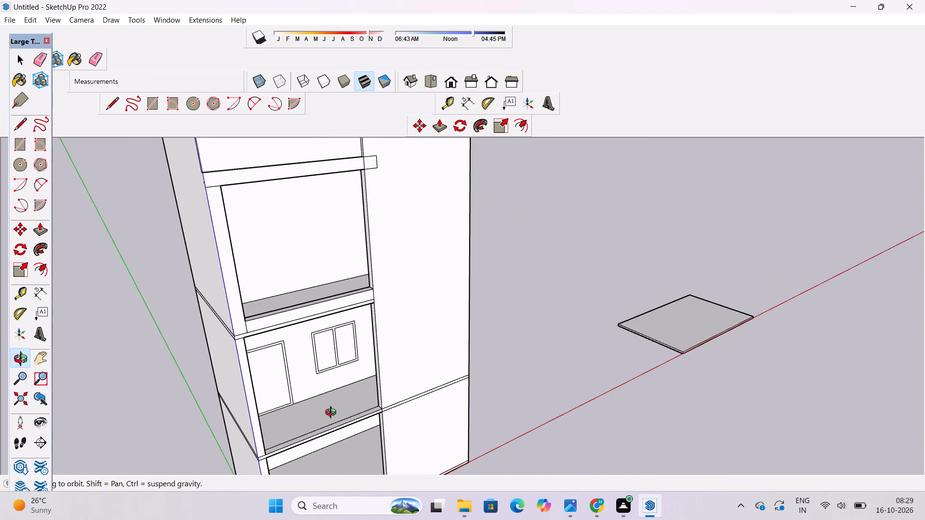
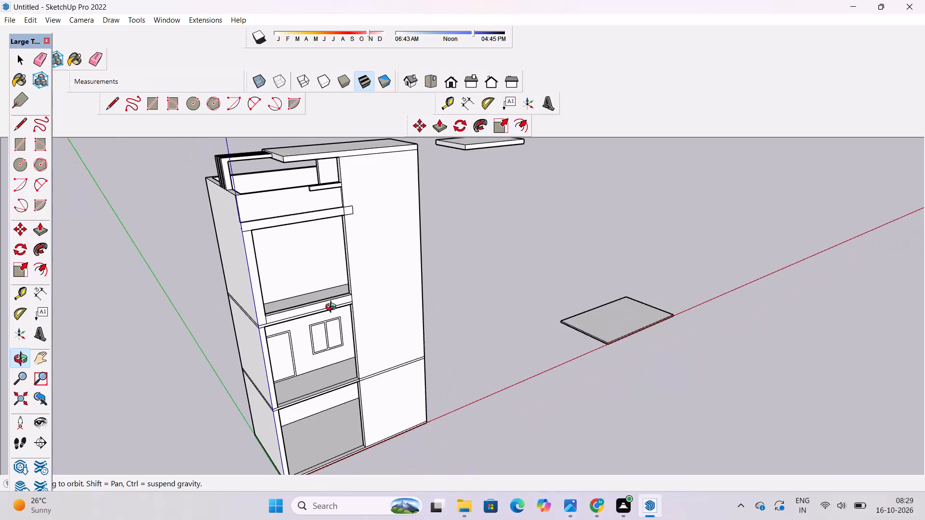
# Examine the building's front facade around the upper-storey recess above the floor with the existing door and window.
pyautogui.moveTo(343, 318); pyautogui.dragTo(250, 282)
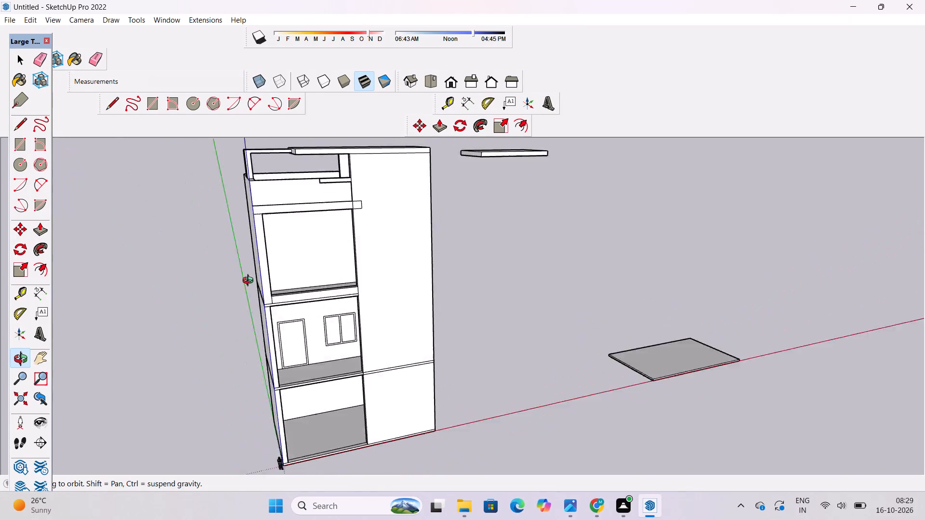
pyautogui.moveTo(250, 282); pyautogui.dragTo(239, 279)
pyautogui.scroll(4, 329, 268)
pyautogui.keyDown('shift'); pyautogui.moveTo(323, 254); pyautogui.dragTo(317, 325); pyautogui.keyUp('shift')
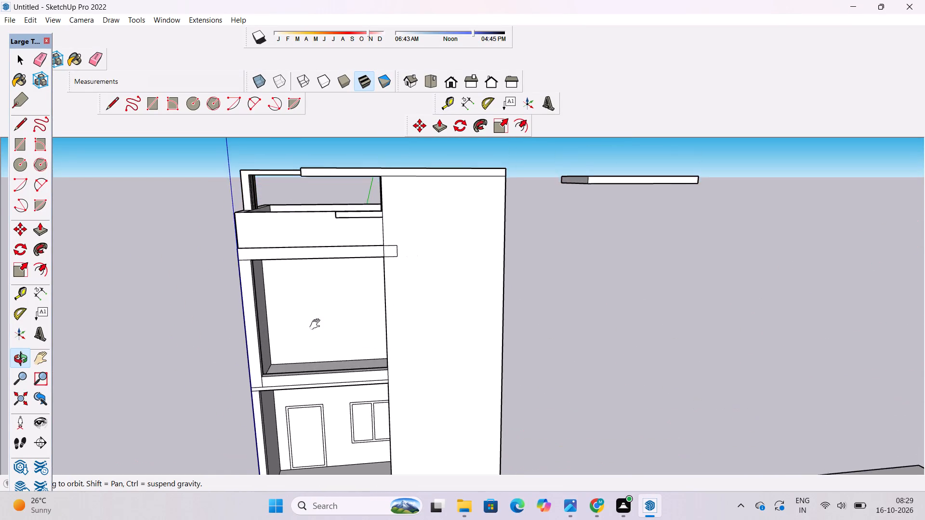
pyautogui.keyDown('shift'); pyautogui.moveTo(317, 325); pyautogui.dragTo(289, 282); pyautogui.keyUp('shift')
pyautogui.moveTo(299, 349); pyautogui.dragTo(314, 398)
pyautogui.scroll(4, 295, 361)
pyautogui.keyDown('shift'); pyautogui.moveTo(290, 353); pyautogui.dragTo(313, 360); pyautogui.keyUp('shift')
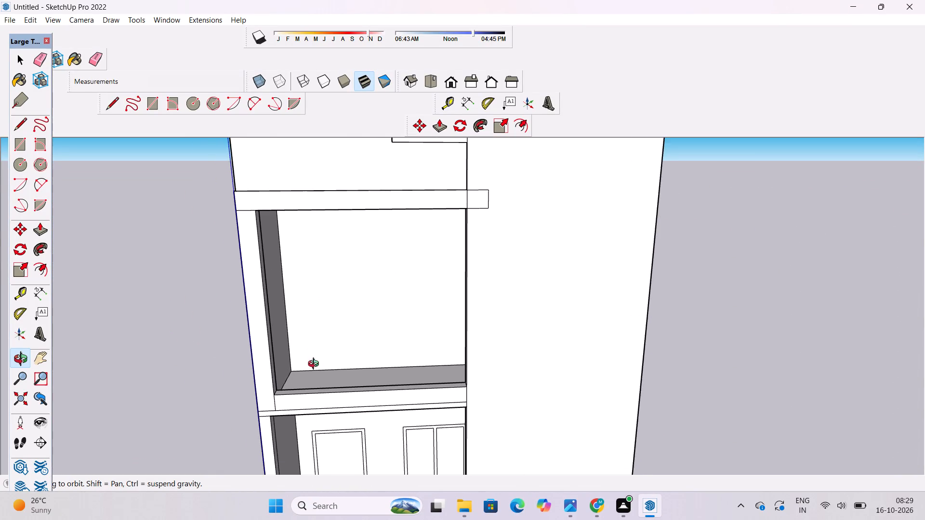
pyautogui.moveTo(316, 366); pyautogui.dragTo(318, 333)
pyautogui.keyDown('shift'); pyautogui.moveTo(318, 326); pyautogui.dragTo(345, 397); pyautogui.keyUp('shift')
pyautogui.moveTo(346, 414); pyautogui.dragTo(341, 441)
pyautogui.scroll(2, 341, 439)
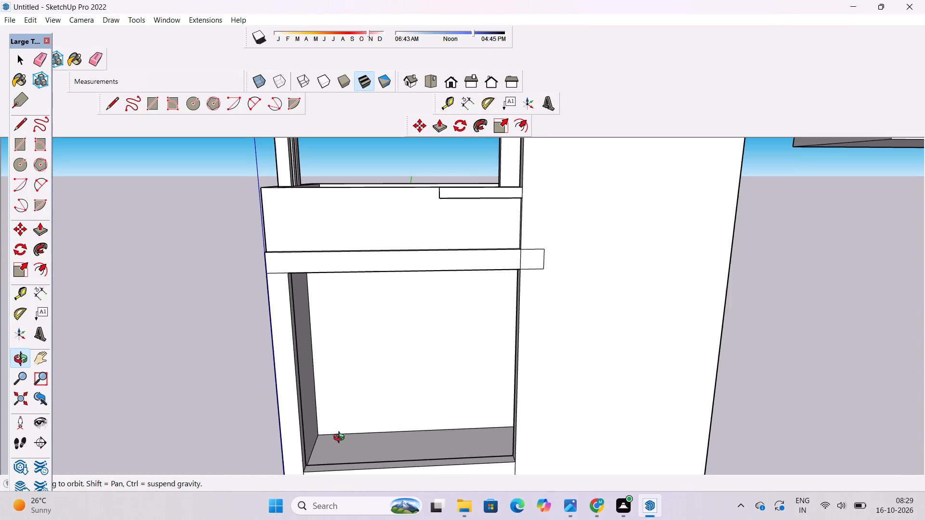
pyautogui.keyDown('shift'); pyautogui.moveTo(341, 434); pyautogui.dragTo(341, 446); pyautogui.keyUp('shift')
pyautogui.moveTo(341, 446); pyautogui.dragTo(337, 438)
pyautogui.keyDown('shift'); pyautogui.moveTo(337, 436); pyautogui.dragTo(337, 466); pyautogui.keyUp('shift')
pyautogui.keyDown('shift'); pyautogui.moveTo(337, 456); pyautogui.dragTo(342, 426); pyautogui.keyUp('shift')
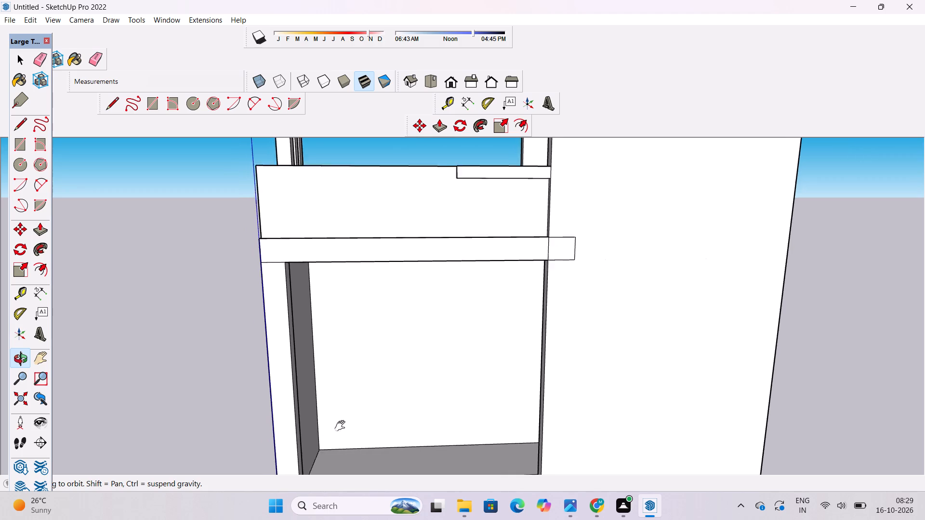
pyautogui.keyDown('shift'); pyautogui.moveTo(342, 426); pyautogui.dragTo(349, 403); pyautogui.keyUp('shift')
pyautogui.scroll(-9, 357, 379)
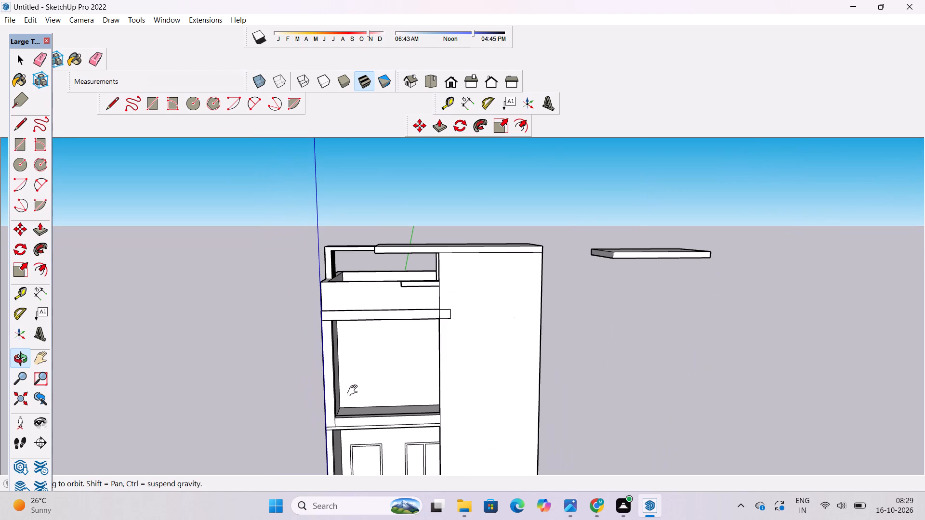
pyautogui.keyDown('shift'); pyautogui.moveTo(351, 392); pyautogui.dragTo(330, 329); pyautogui.keyUp('shift')
pyautogui.keyDown('shift'); pyautogui.moveTo(334, 332); pyautogui.dragTo(375, 369); pyautogui.keyUp('shift')
pyautogui.keyDown('shift'); pyautogui.moveTo(375, 369); pyautogui.dragTo(371, 377); pyautogui.keyUp('shift')
# Draw a door rectangle about 11' 4" wide by 20' 8" high on the upper recess's back wall, aligned with the door below.
pyautogui.press('r')
pyautogui.scroll(7, 368, 370)
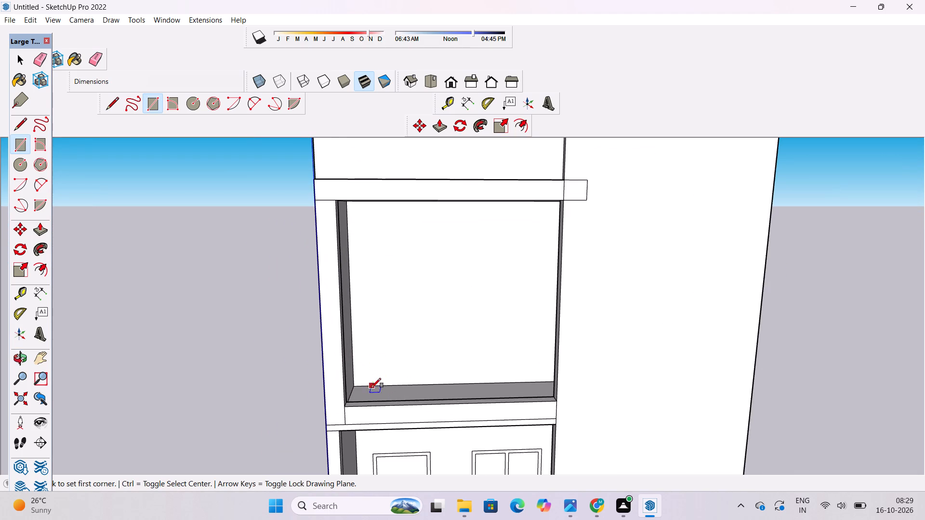
pyautogui.scroll(-4, 370, 384)
pyautogui.scroll(5, 370, 384)
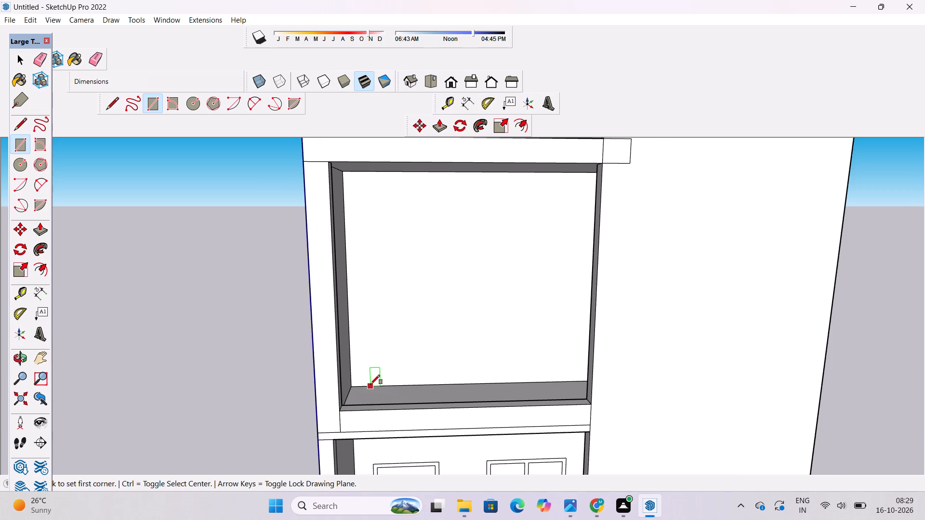
pyautogui.scroll(7, 370, 384)
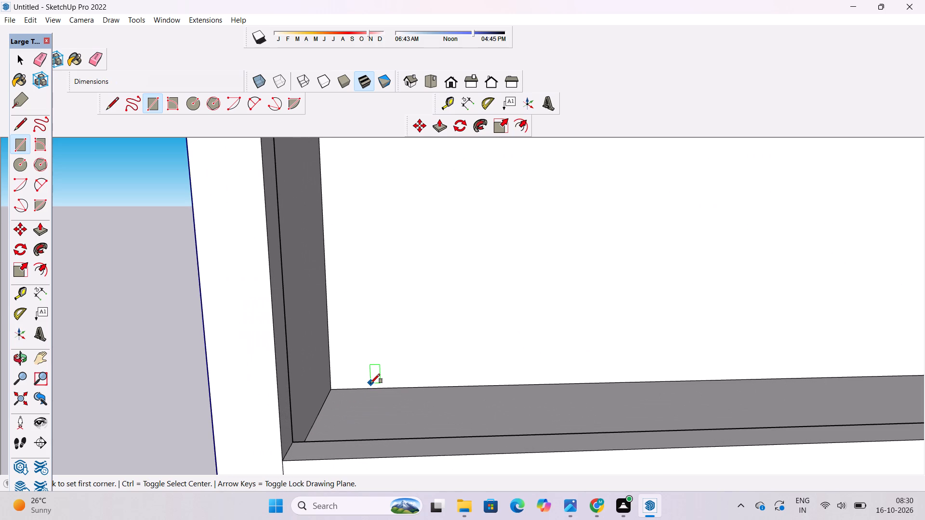
pyautogui.scroll(1, 370, 383)
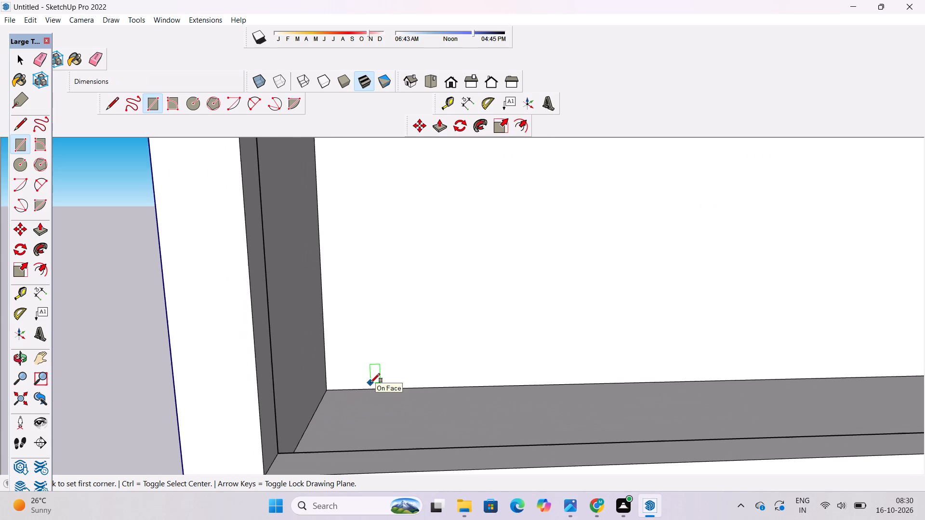
pyautogui.scroll(4, 370, 381)
pyautogui.scroll(-5, 370, 381)
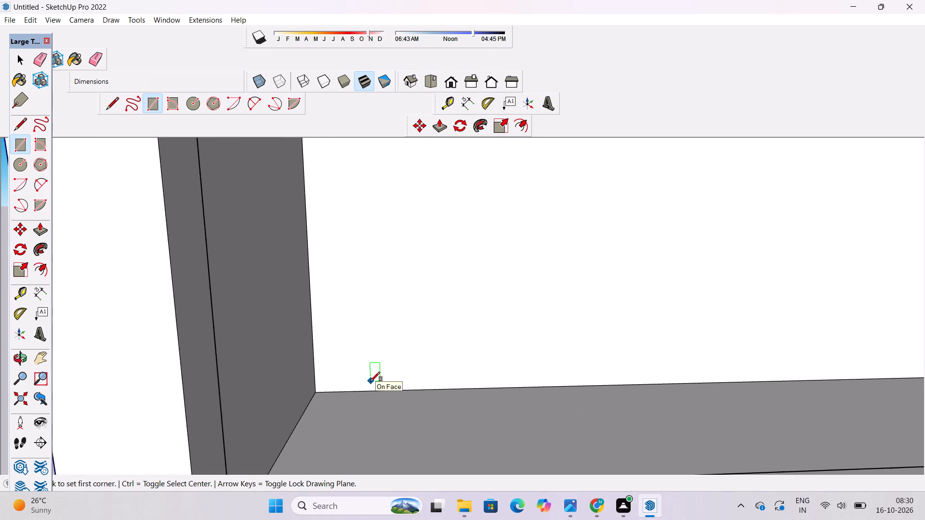
pyautogui.scroll(-8, 370, 381)
pyautogui.scroll(1, 370, 381)
pyautogui.scroll(-9, 370, 379)
pyautogui.scroll(10, 384, 460)
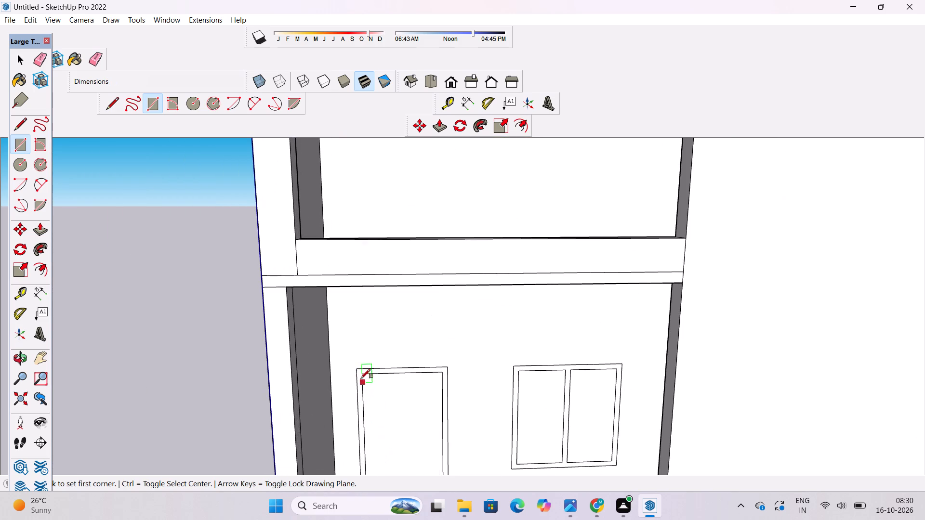
pyautogui.scroll(-11, 358, 371)
pyautogui.scroll(5, 361, 321)
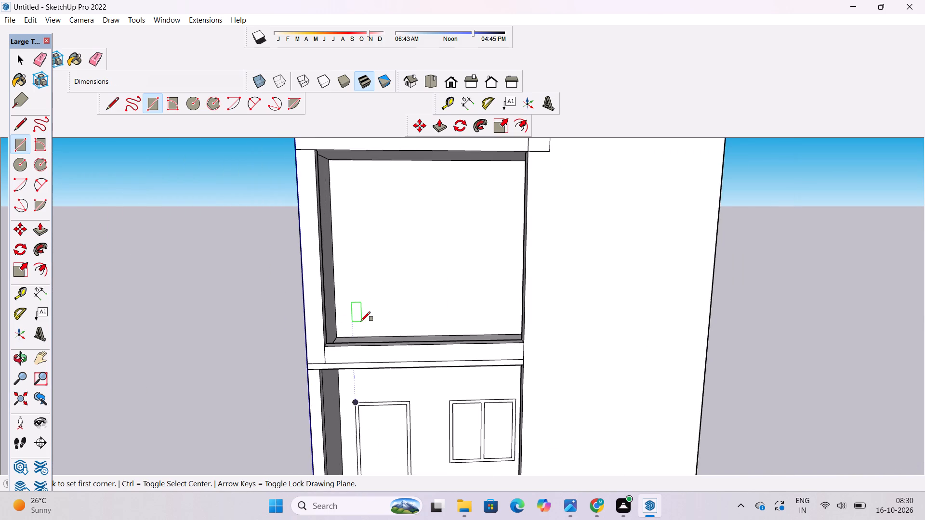
pyautogui.scroll(1, 361, 321)
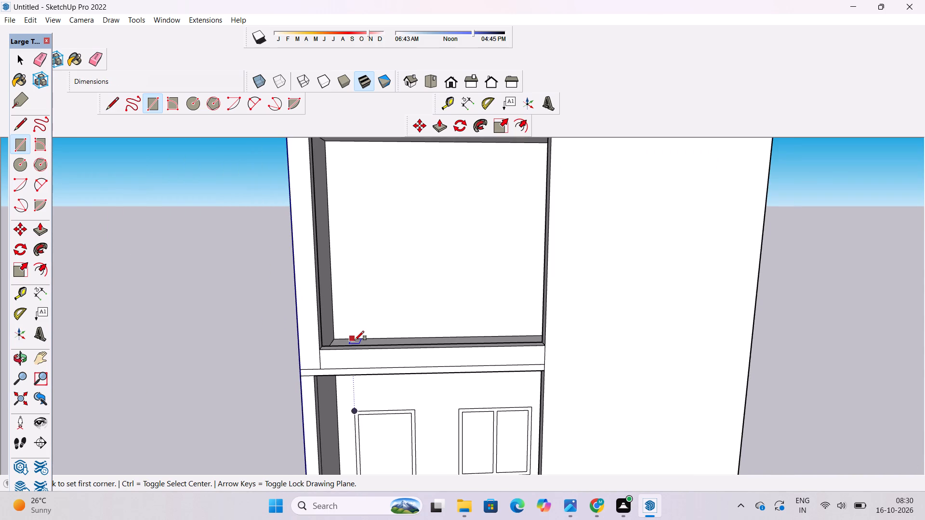
pyautogui.scroll(4, 355, 340)
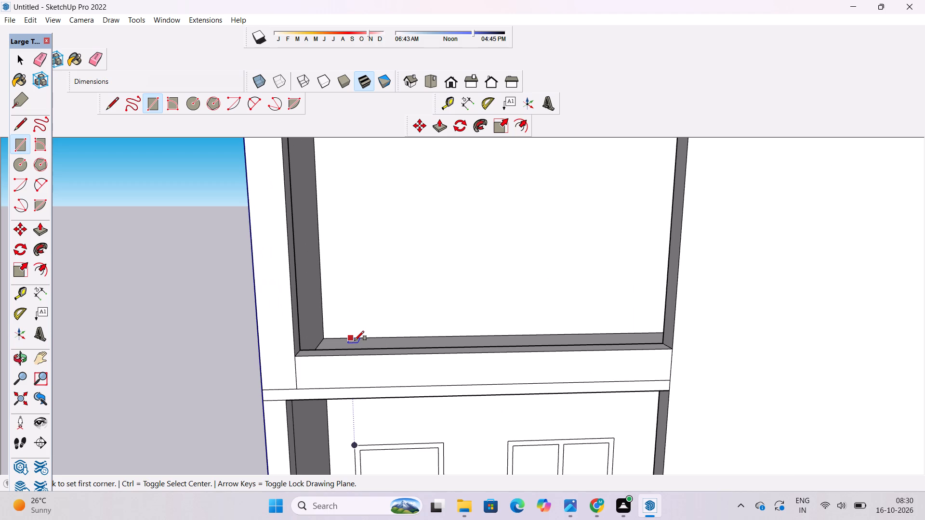
pyautogui.click(355, 336)
pyautogui.scroll(-7, 355, 336)
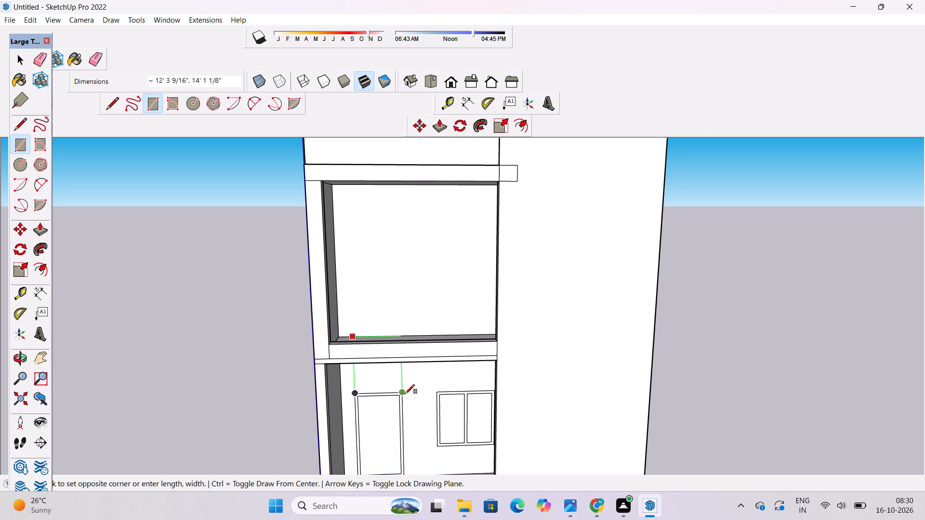
pyautogui.scroll(1, 405, 394)
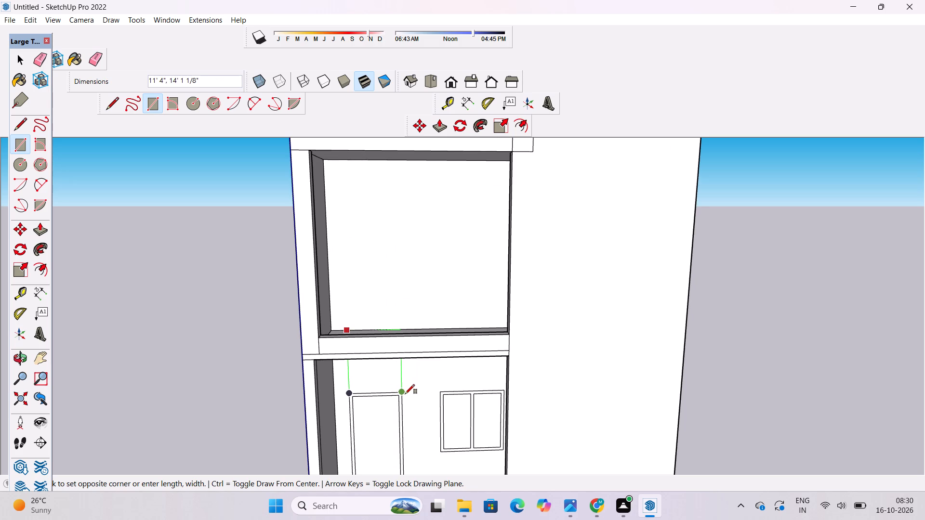
pyautogui.scroll(1, 405, 394)
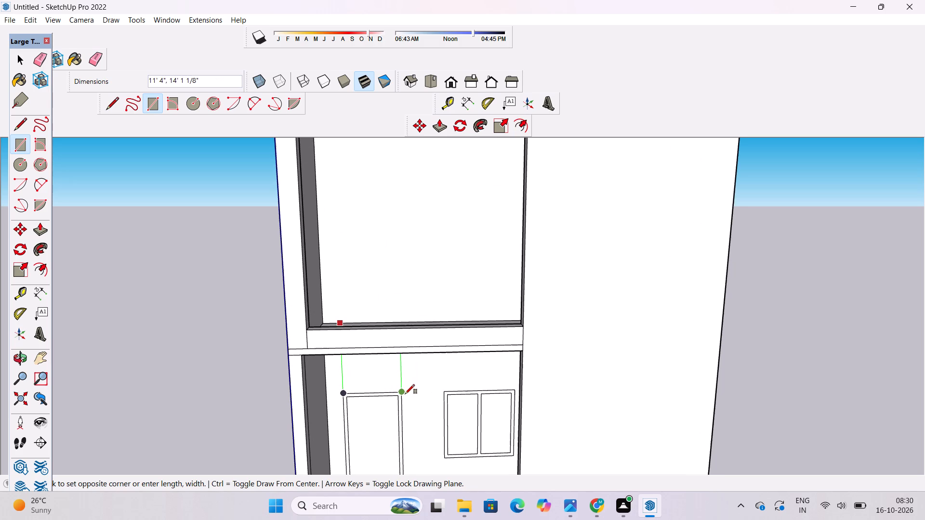
pyautogui.scroll(-3, 405, 394)
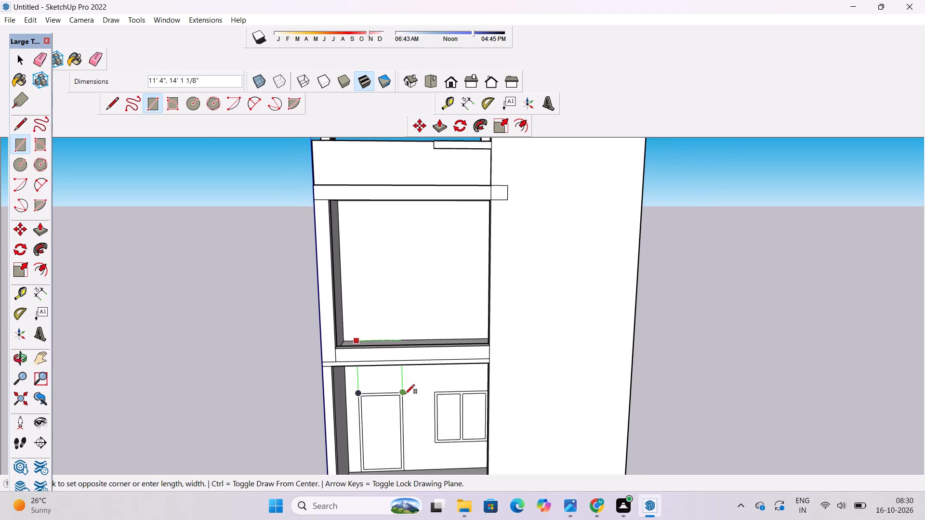
pyautogui.scroll(1, 405, 394)
pyautogui.scroll(-2, 405, 394)
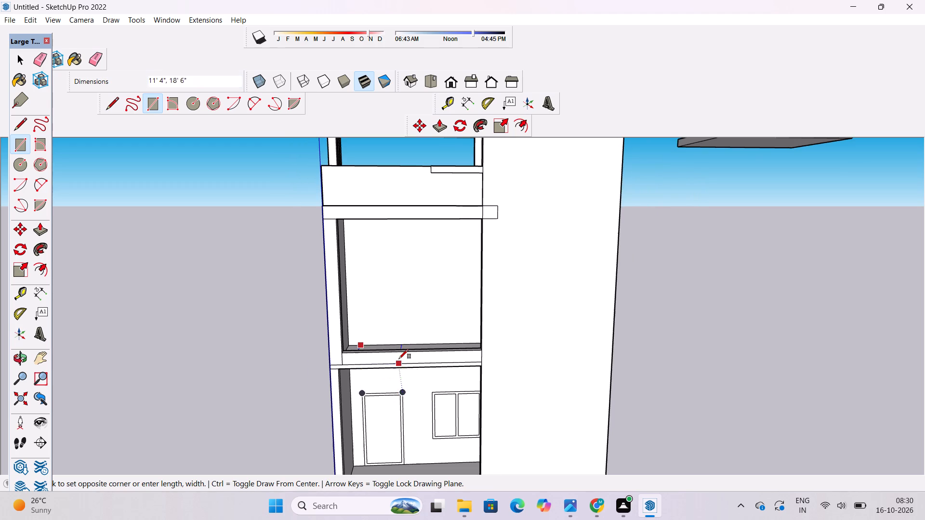
pyautogui.scroll(4, 395, 345)
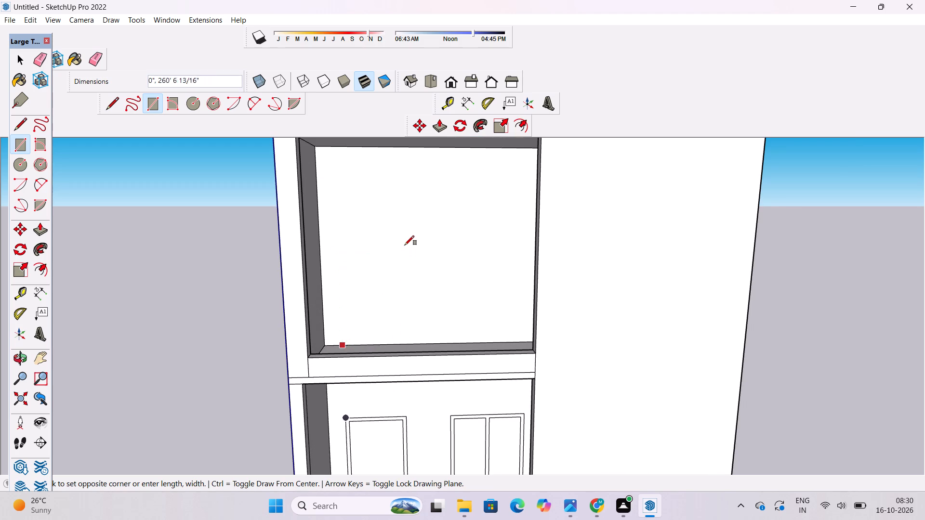
pyautogui.scroll(2, 403, 264)
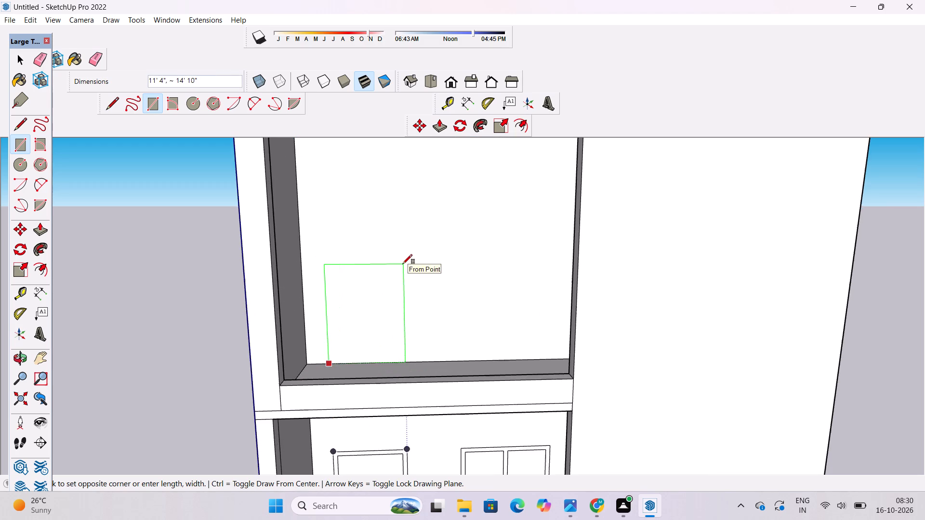
pyautogui.scroll(-4, 403, 250)
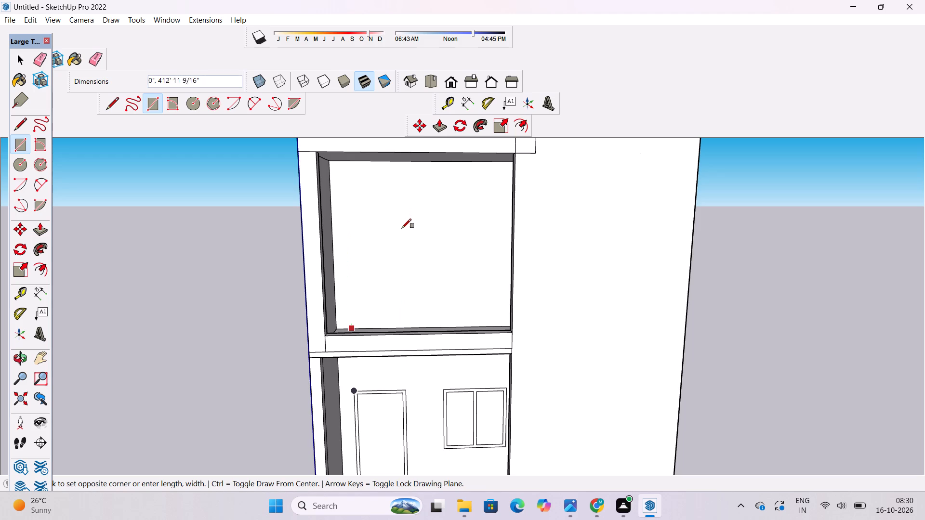
pyautogui.scroll(2, 403, 245)
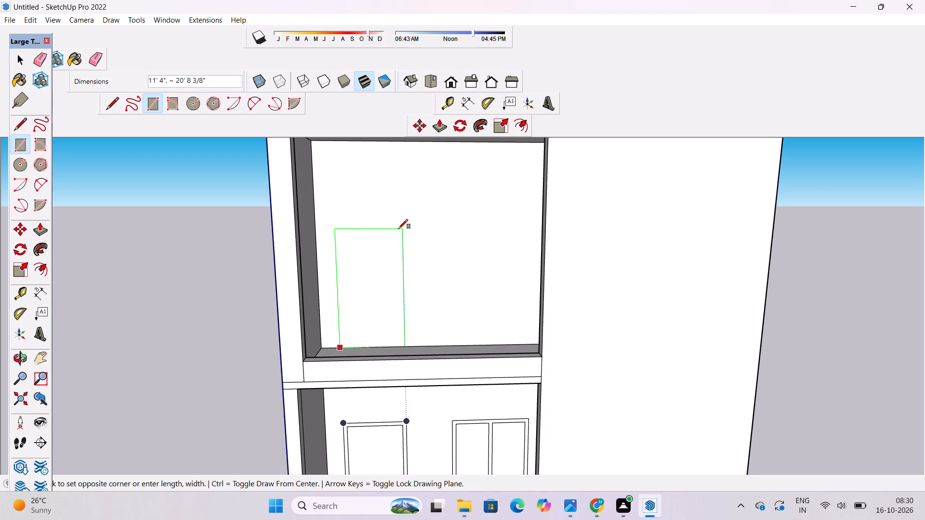
pyautogui.click(398, 229)
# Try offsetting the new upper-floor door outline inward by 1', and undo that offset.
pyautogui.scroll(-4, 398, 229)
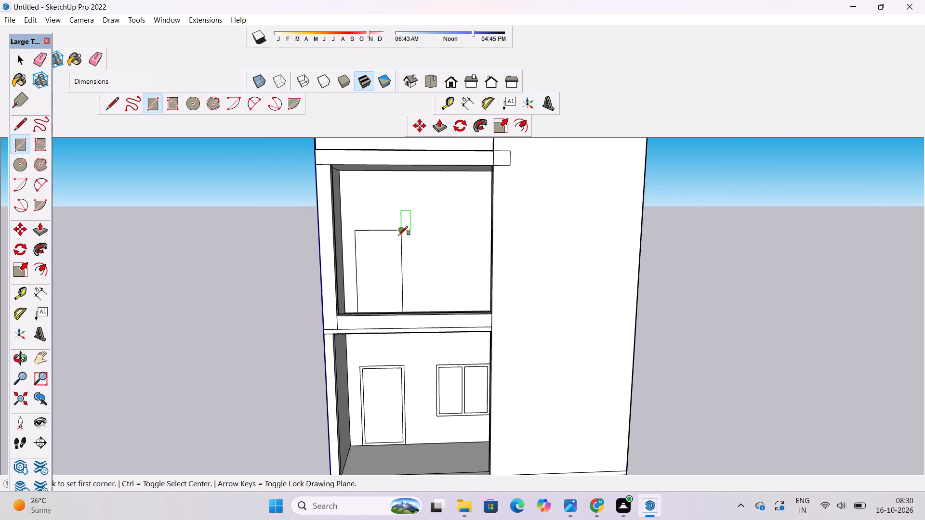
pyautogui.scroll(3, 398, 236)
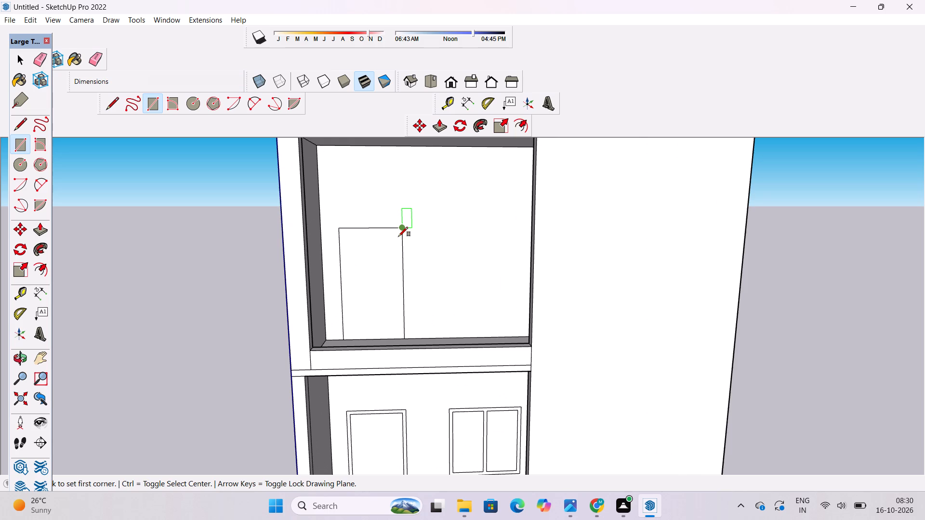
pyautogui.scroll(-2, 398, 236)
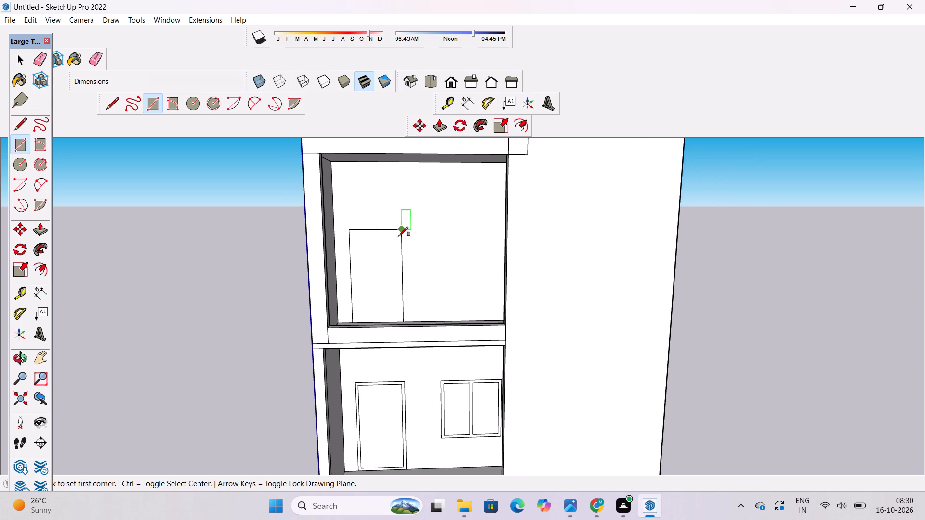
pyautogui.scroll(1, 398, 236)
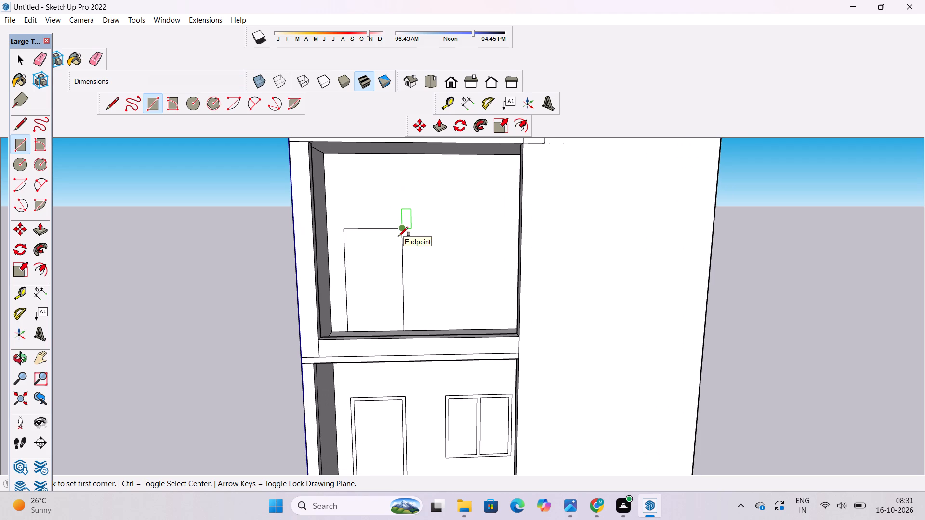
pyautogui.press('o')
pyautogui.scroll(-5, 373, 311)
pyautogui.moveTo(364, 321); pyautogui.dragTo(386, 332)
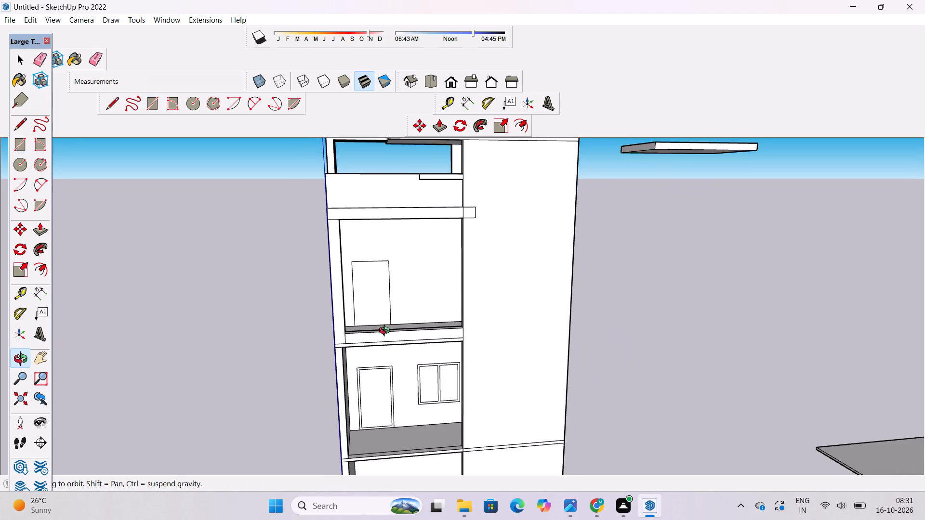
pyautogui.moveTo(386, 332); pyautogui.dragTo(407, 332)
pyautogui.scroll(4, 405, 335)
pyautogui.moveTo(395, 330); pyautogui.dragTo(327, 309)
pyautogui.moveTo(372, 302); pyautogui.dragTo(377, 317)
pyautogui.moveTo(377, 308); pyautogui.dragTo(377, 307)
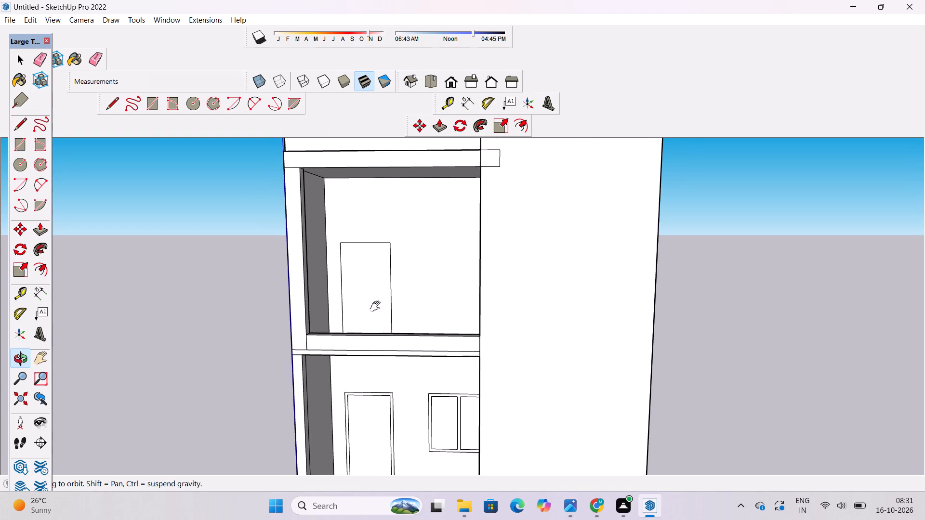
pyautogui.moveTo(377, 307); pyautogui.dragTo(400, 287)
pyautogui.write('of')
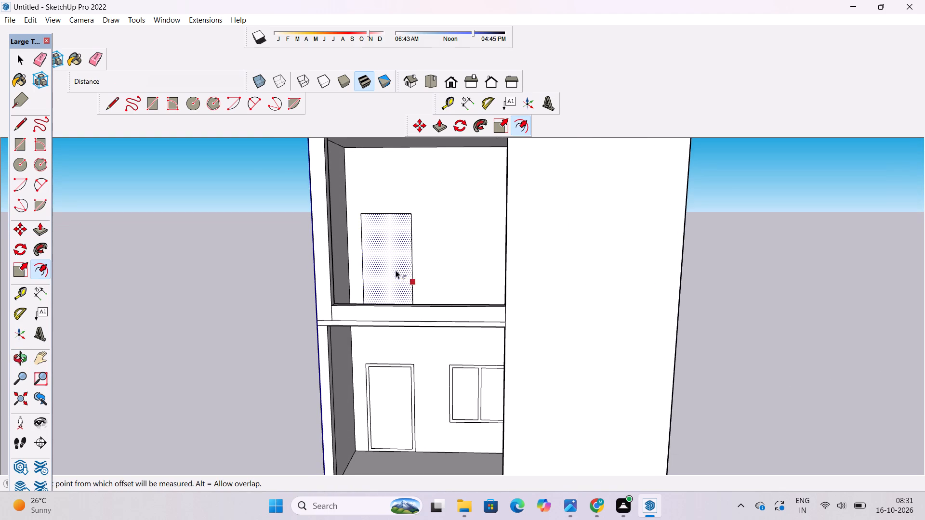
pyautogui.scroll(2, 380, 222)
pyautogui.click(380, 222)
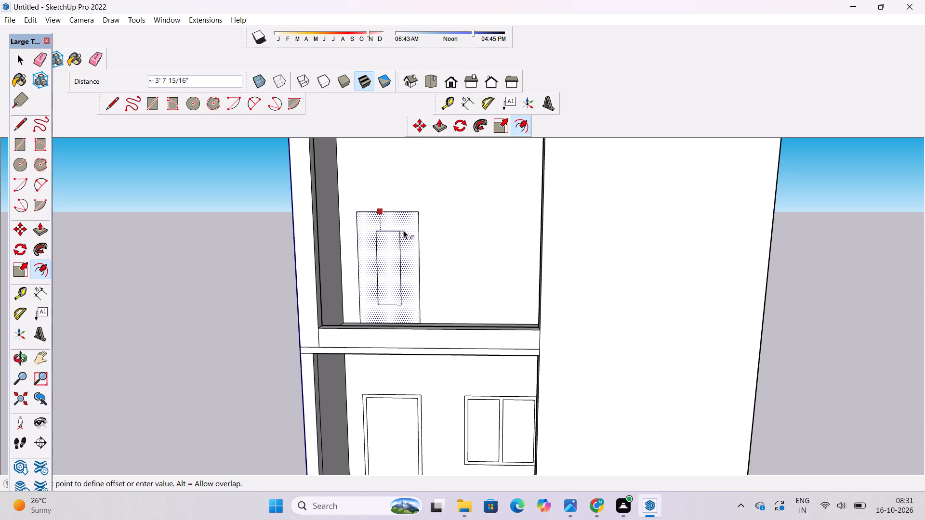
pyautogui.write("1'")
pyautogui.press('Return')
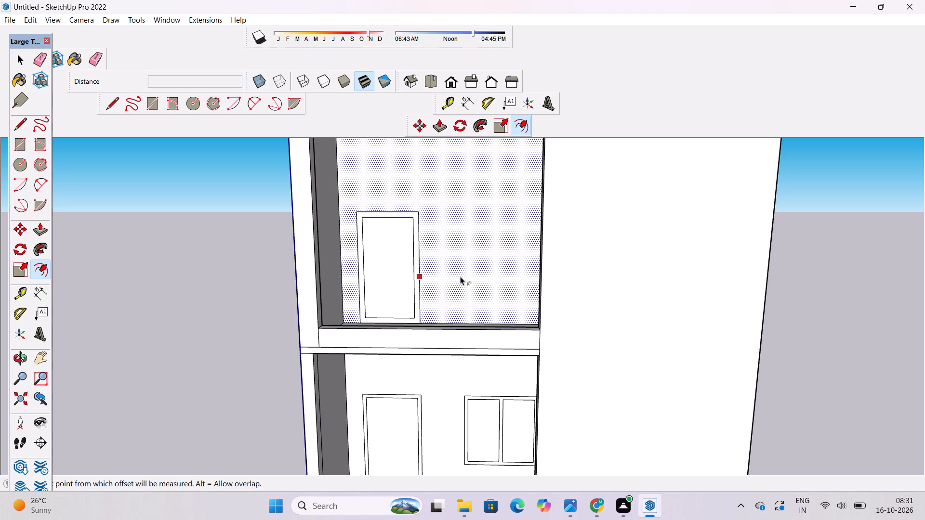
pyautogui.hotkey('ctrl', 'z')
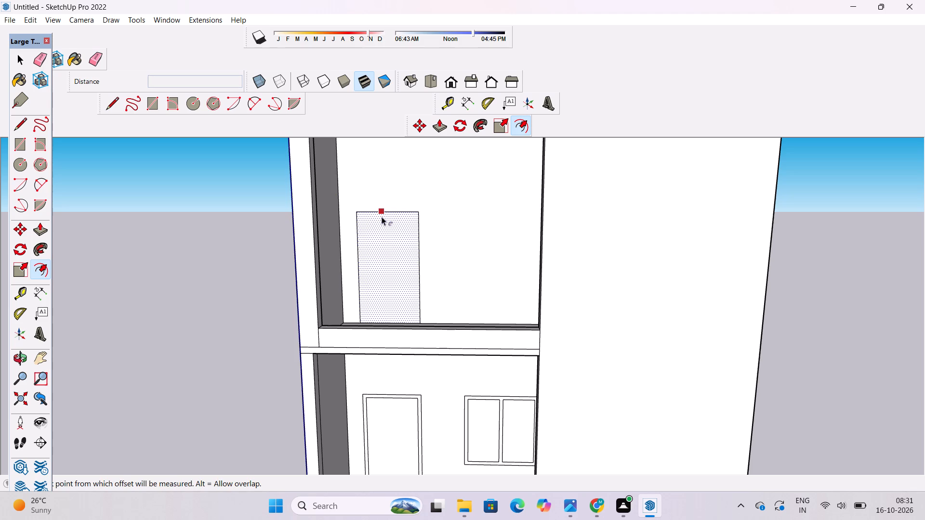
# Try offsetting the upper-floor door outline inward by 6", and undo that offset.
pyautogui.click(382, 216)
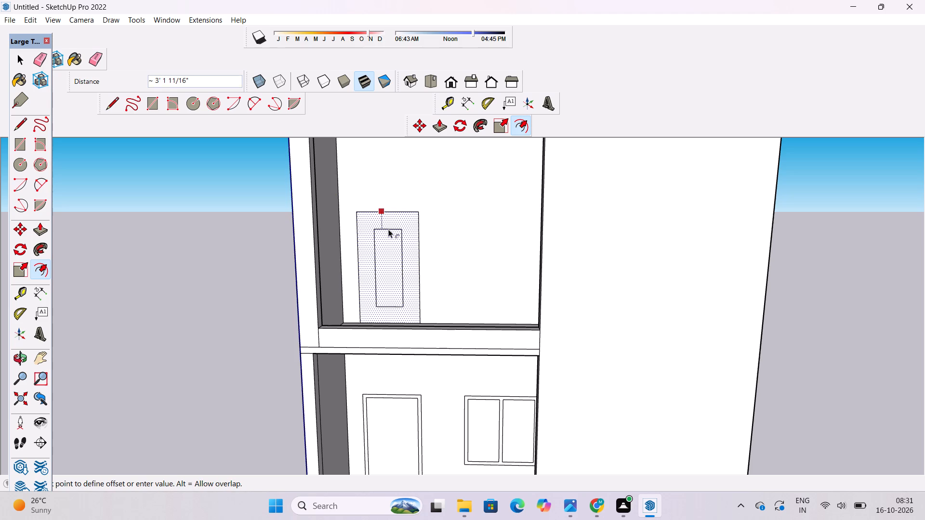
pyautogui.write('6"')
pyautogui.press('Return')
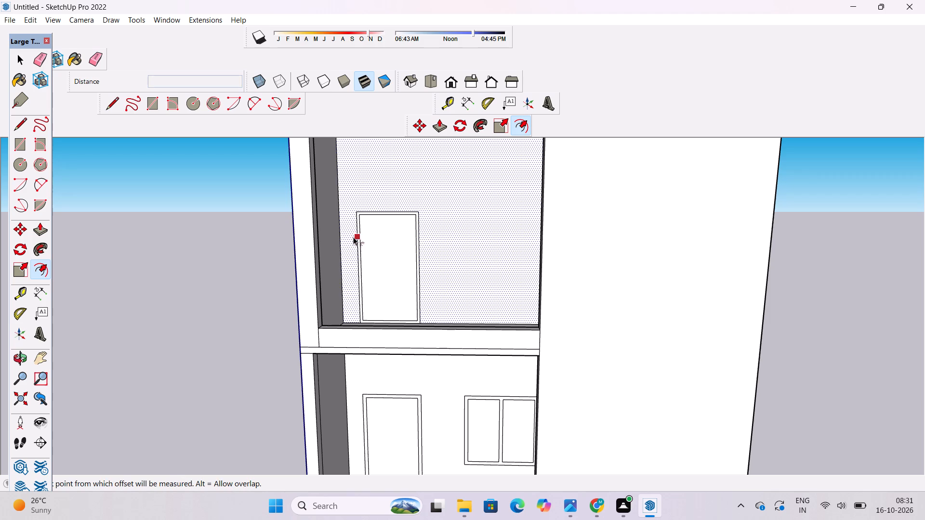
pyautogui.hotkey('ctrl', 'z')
# Offset the upper-floor door outline inward by 7" to form its frame.
pyautogui.click(387, 221)
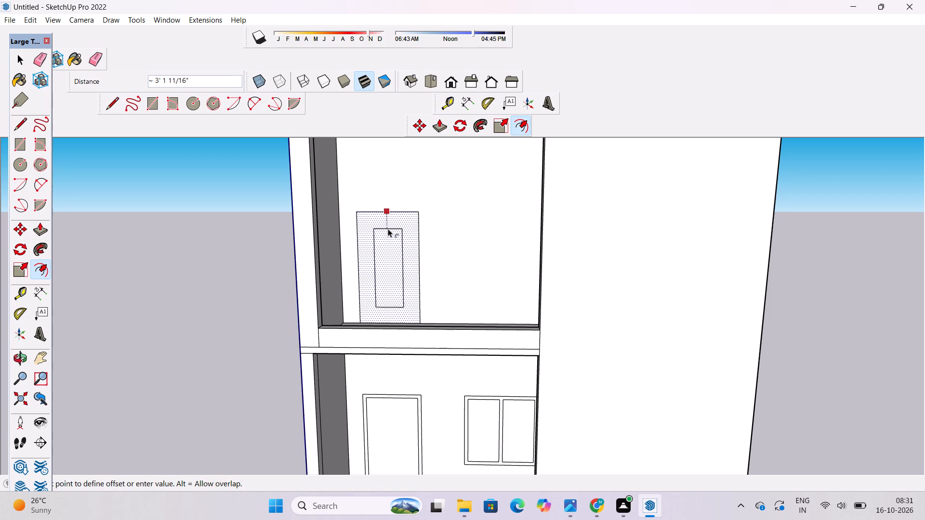
pyautogui.press('7')
pyautogui.hotkey('shift', '"')
pyautogui.press('Return')
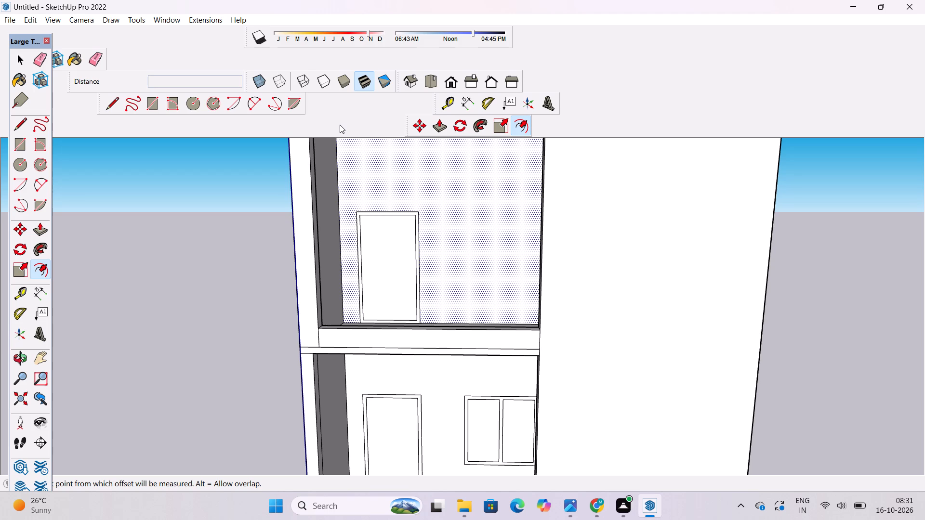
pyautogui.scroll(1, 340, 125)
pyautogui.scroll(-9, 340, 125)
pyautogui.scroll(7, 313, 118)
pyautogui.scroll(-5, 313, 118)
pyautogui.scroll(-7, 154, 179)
# Erase the short vertical edge at the outer end of the beam band between the two recessed floors.
pyautogui.click(25, 364)
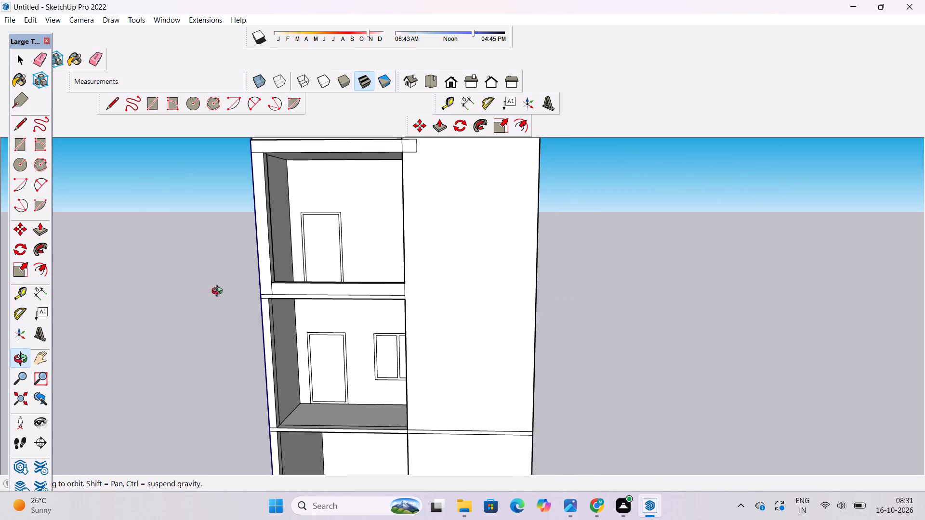
pyautogui.moveTo(229, 294); pyautogui.dragTo(249, 300)
pyautogui.scroll(4, 272, 281)
pyautogui.scroll(-3, 251, 281)
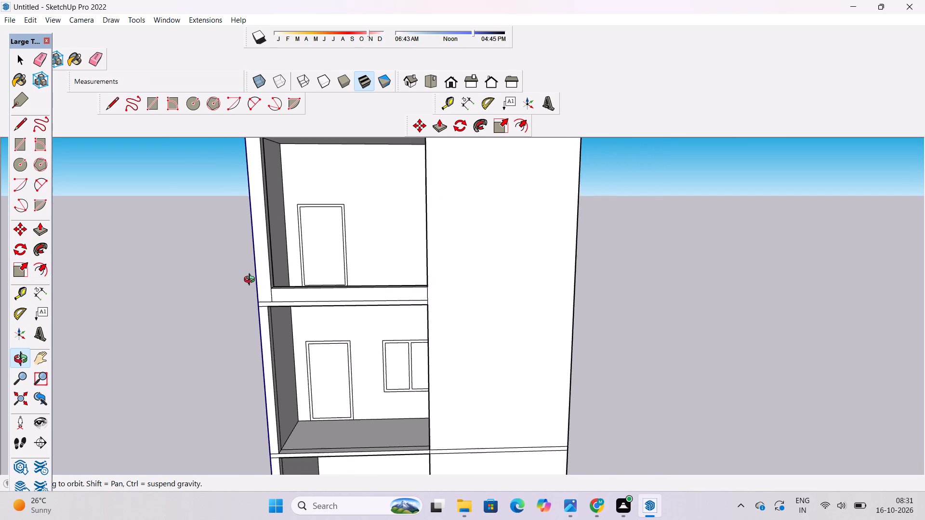
pyautogui.scroll(3, 251, 281)
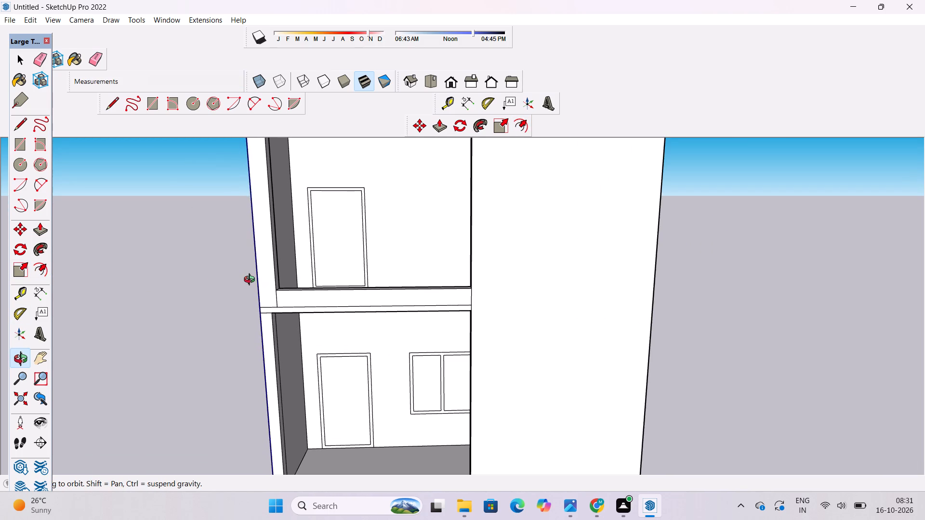
pyautogui.scroll(-3, 251, 280)
pyautogui.moveTo(297, 310); pyautogui.dragTo(297, 288)
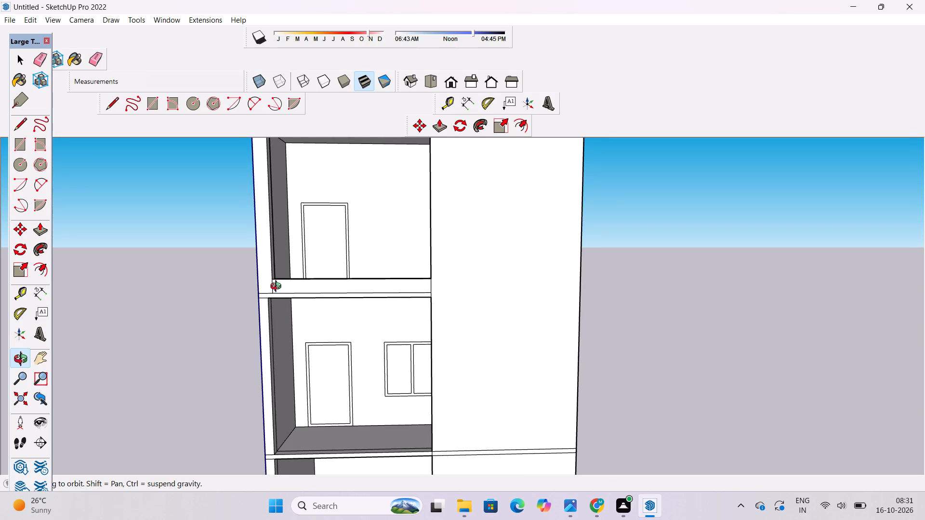
pyautogui.keyDown('shift'); pyautogui.moveTo(278, 283); pyautogui.dragTo(278, 306); pyautogui.keyUp('shift')
pyautogui.scroll(6, 278, 307)
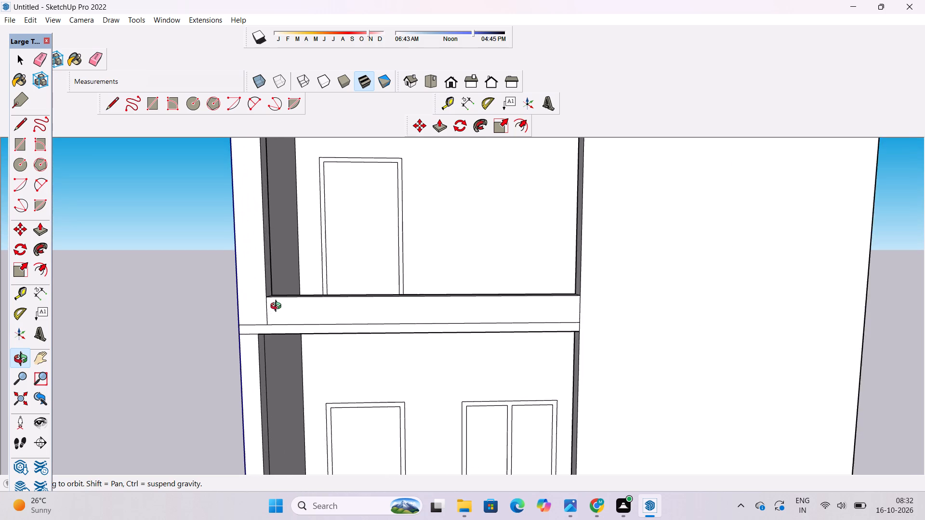
pyautogui.scroll(4, 278, 307)
pyautogui.keyDown('shift'); pyautogui.moveTo(278, 306); pyautogui.dragTo(243, 332); pyautogui.keyUp('shift')
pyautogui.press('e')
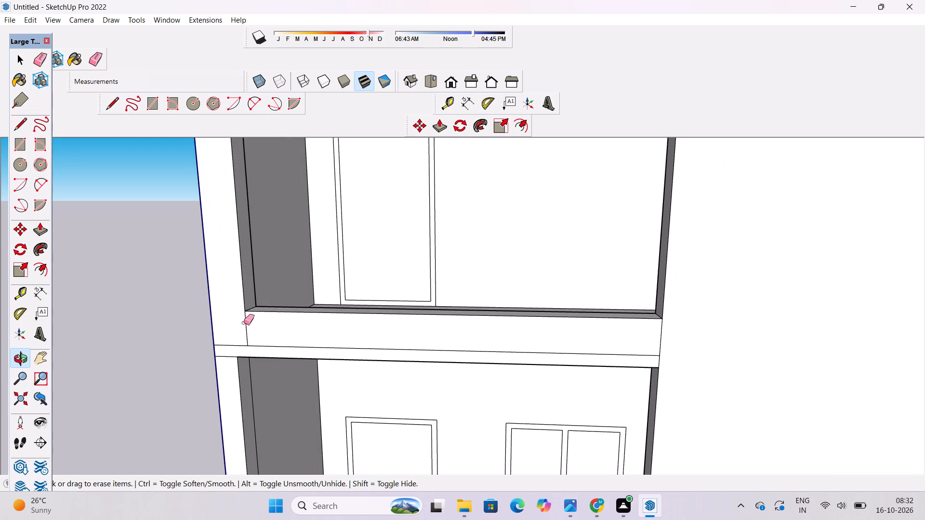
pyautogui.click(245, 319)
# Erase the horizontal slab line along the beam band and the short line joining it to the facade's outer edge.
pyautogui.press('o')
pyautogui.moveTo(233, 380); pyautogui.dragTo(297, 312)
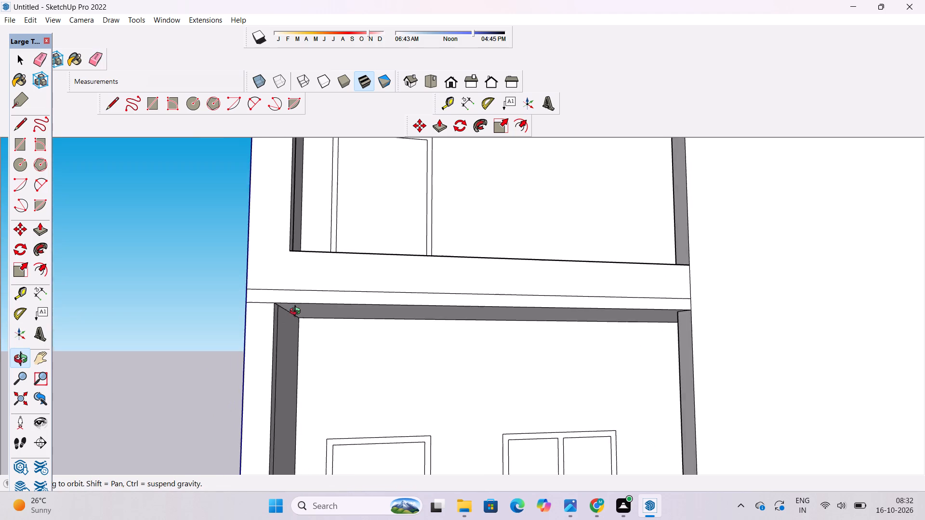
pyautogui.moveTo(297, 312); pyautogui.dragTo(295, 319)
pyautogui.scroll(-5, 300, 323)
pyautogui.moveTo(309, 331); pyautogui.dragTo(322, 379)
pyautogui.keyDown('shift'); pyautogui.scroll(2, 320, 372); pyautogui.keyUp('shift')
pyautogui.keyDown('shift'); pyautogui.moveTo(315, 364); pyautogui.dragTo(304, 388); pyautogui.keyUp('shift')
pyautogui.press('e')
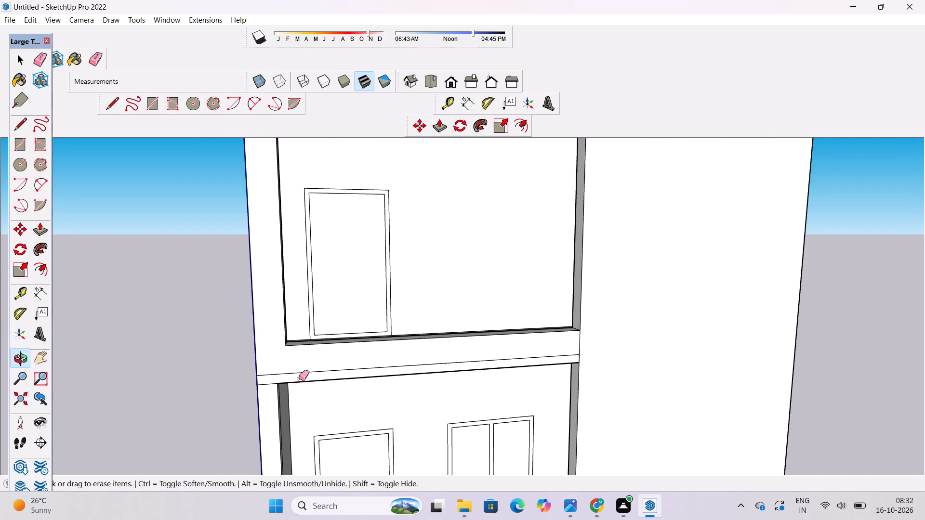
pyautogui.scroll(4, 297, 375)
pyautogui.moveTo(297, 369); pyautogui.dragTo(297, 377)
pyautogui.moveTo(272, 370); pyautogui.dragTo(272, 377)
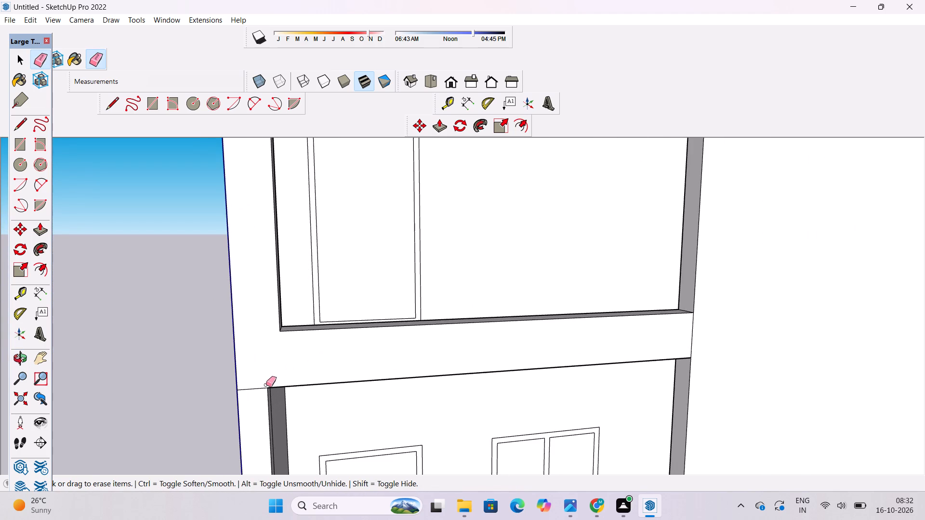
pyautogui.moveTo(265, 385); pyautogui.dragTo(255, 393)
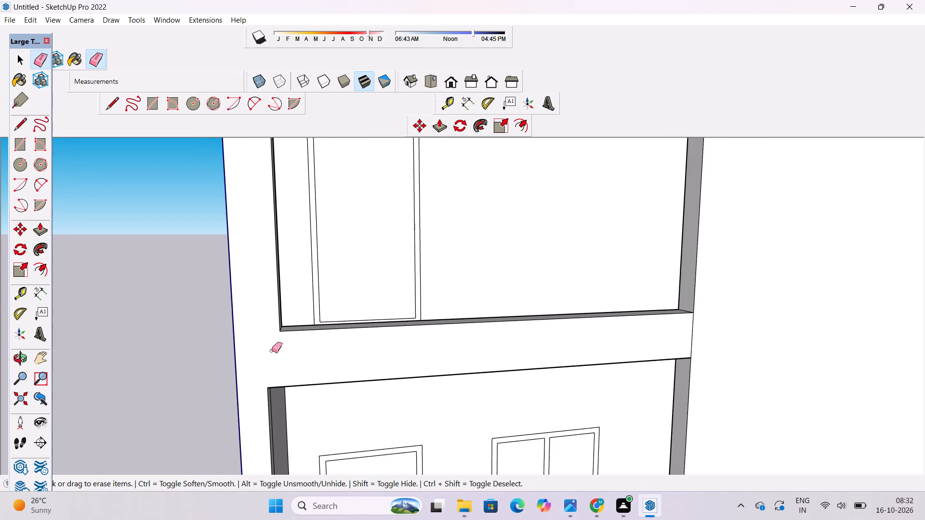
# Push/Pull the narrow side strip of the lower recess's opening until it lines up with the upper recess's edge.
pyautogui.press('o')
pyautogui.scroll(-12, 357, 303)
pyautogui.moveTo(419, 384); pyautogui.dragTo(389, 349)
pyautogui.scroll(2, 311, 455)
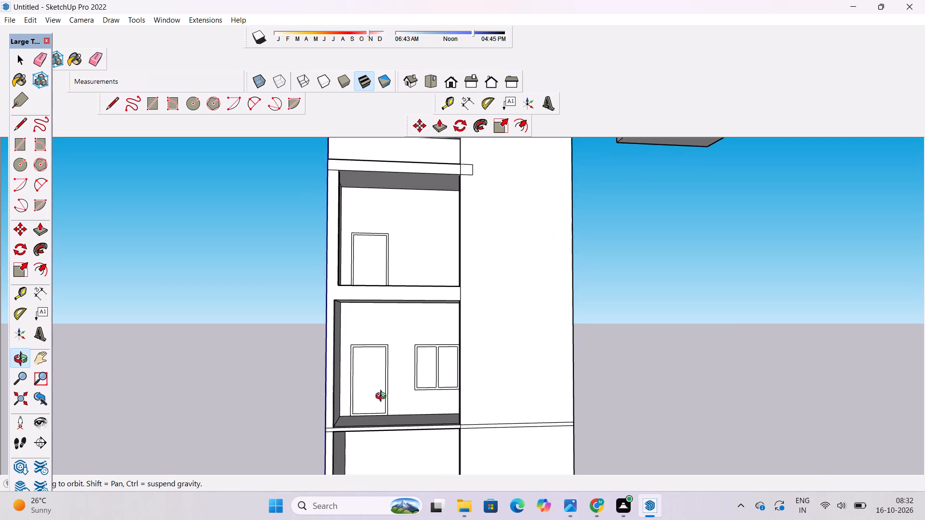
pyautogui.moveTo(383, 397); pyautogui.dragTo(331, 444)
pyautogui.scroll(5, 334, 348)
pyautogui.keyDown('shift'); pyautogui.moveTo(342, 345); pyautogui.dragTo(314, 364); pyautogui.keyUp('shift')
pyautogui.moveTo(314, 364); pyautogui.dragTo(328, 364)
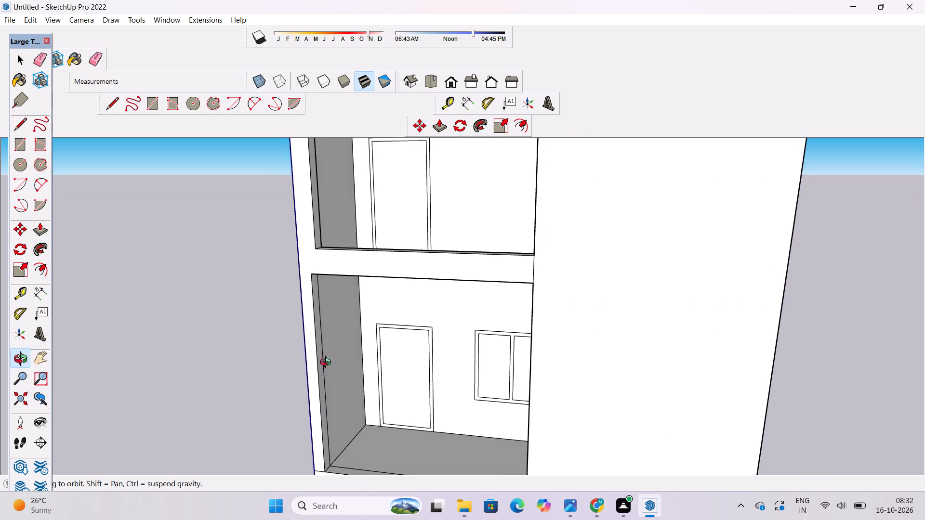
pyautogui.moveTo(328, 364); pyautogui.dragTo(339, 358)
pyautogui.press('p')
pyautogui.scroll(5, 319, 274)
pyautogui.click(319, 286)
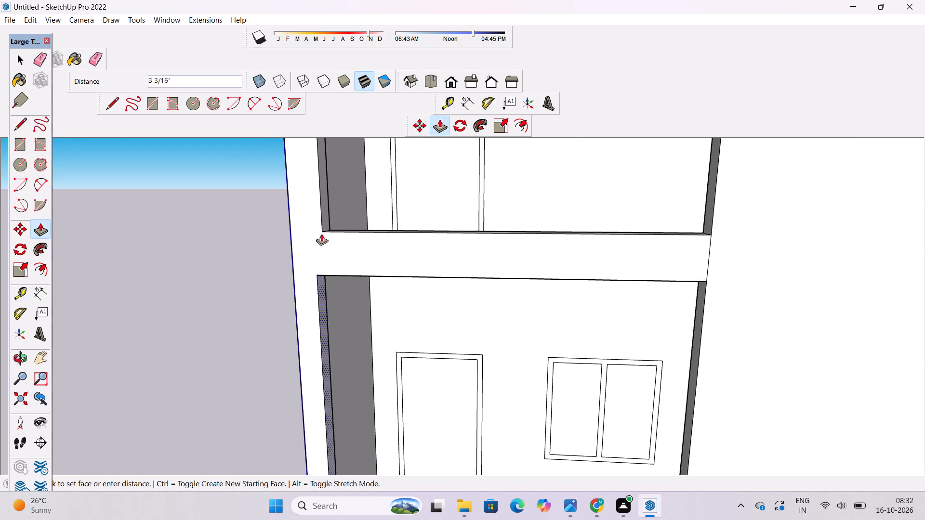
pyautogui.click(323, 226)
# Examine the recessed floors and their door and window alignment from several angles.
pyautogui.press('o')
pyautogui.scroll(-11, 329, 233)
pyautogui.moveTo(367, 368); pyautogui.dragTo(447, 354)
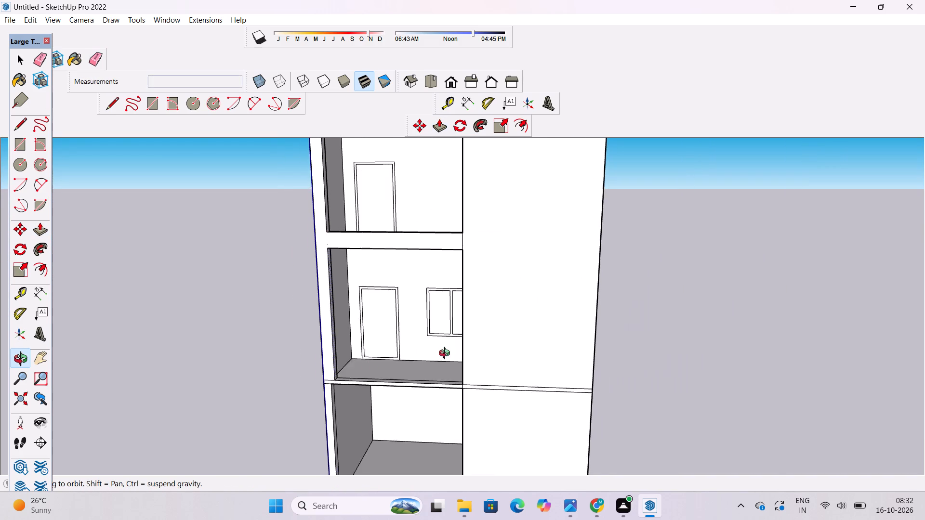
pyautogui.moveTo(447, 354); pyautogui.dragTo(448, 354)
pyautogui.moveTo(450, 364); pyautogui.dragTo(396, 371)
pyautogui.moveTo(388, 395); pyautogui.dragTo(383, 405)
pyautogui.scroll(2, 383, 403)
pyautogui.click(389, 364)
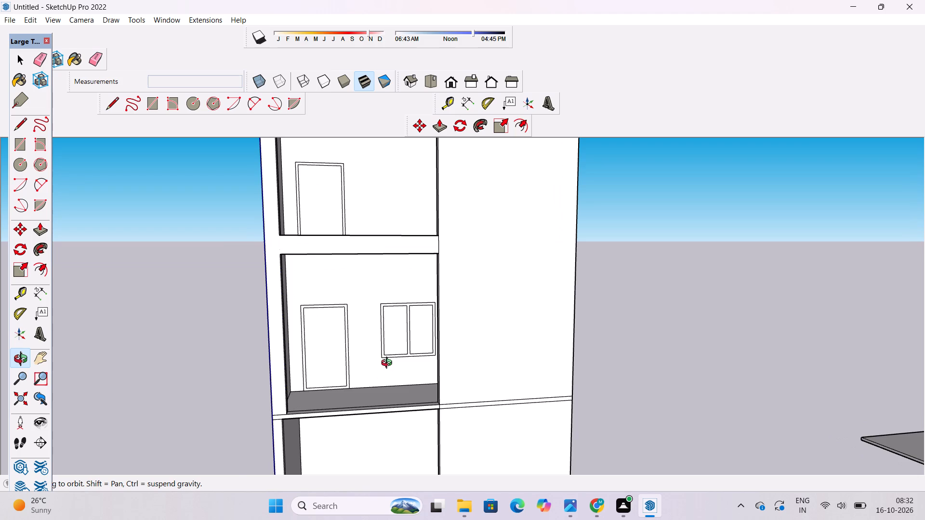
pyautogui.keyDown('shift'); pyautogui.moveTo(425, 390); pyautogui.dragTo(398, 397); pyautogui.keyUp('shift')
pyautogui.scroll(-1, 396, 379)
pyautogui.keyDown('shift'); pyautogui.moveTo(394, 370); pyautogui.dragTo(398, 394); pyautogui.keyUp('shift')
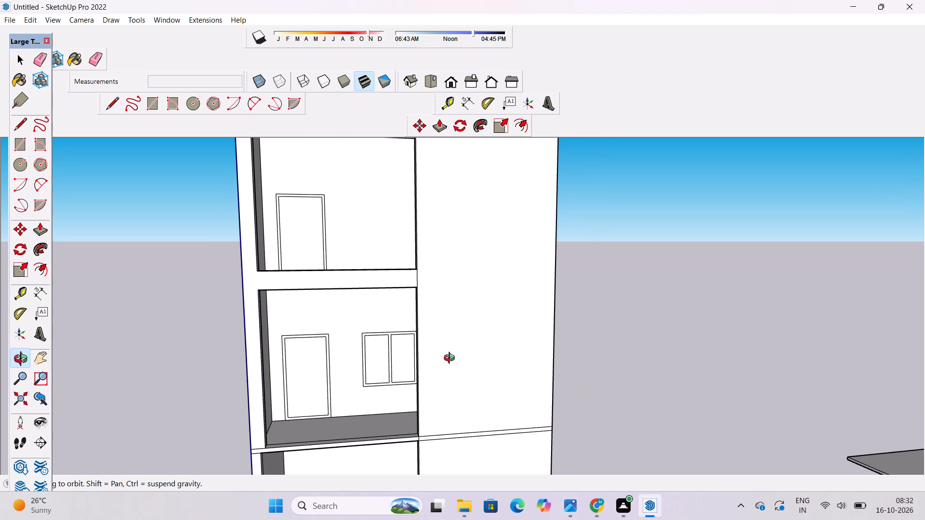
pyautogui.scroll(1, 451, 359)
pyautogui.moveTo(455, 332); pyautogui.dragTo(444, 312)
pyautogui.moveTo(381, 384); pyautogui.dragTo(383, 413)
pyautogui.scroll(-2, 330, 294)
pyautogui.keyDown('shift'); pyautogui.moveTo(334, 299); pyautogui.dragTo(375, 393); pyautogui.keyUp('shift')
pyautogui.keyDown('shift'); pyautogui.moveTo(383, 405); pyautogui.dragTo(383, 390); pyautogui.keyUp('shift')
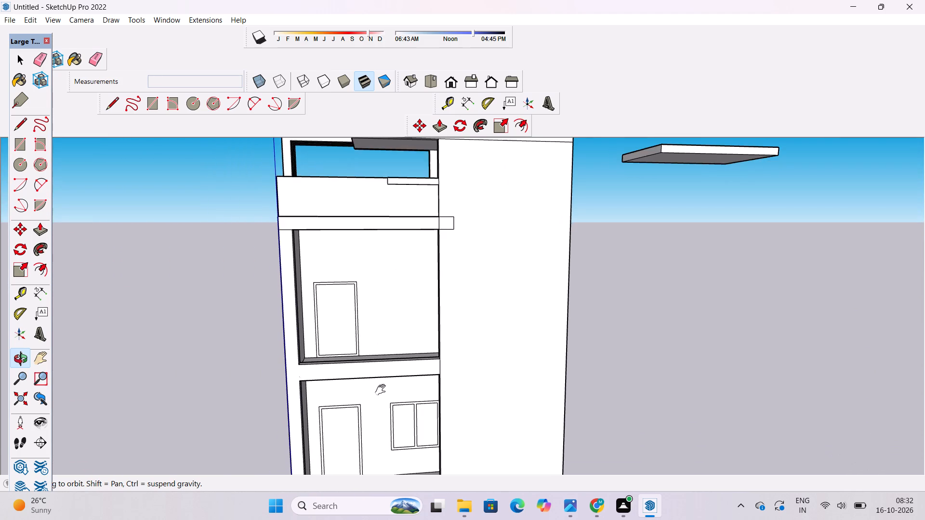
pyautogui.keyDown('shift'); pyautogui.scroll(2, 386, 394); pyautogui.keyUp('shift')
pyautogui.keyDown('shift'); pyautogui.click(386, 394); pyautogui.keyUp('shift')
# Draw a window rectangle about 14' 2" wide by 11' 9" high beside the upper-floor door, aligned with the window below.
pyautogui.press('r')
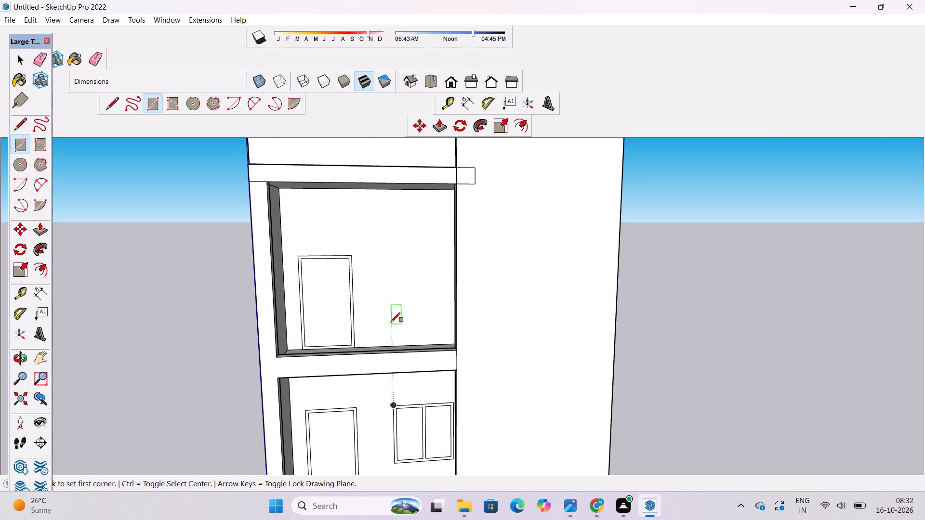
pyautogui.click(391, 255)
pyautogui.scroll(3, 398, 306)
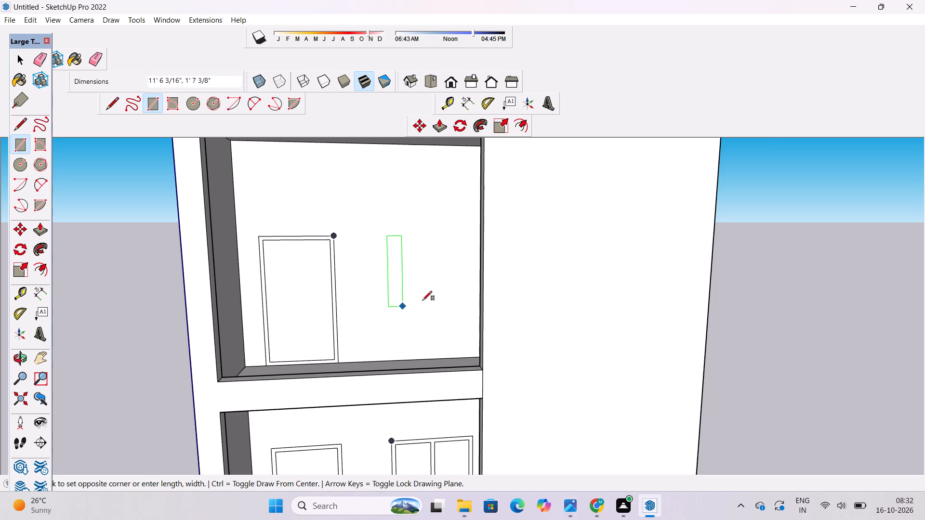
pyautogui.scroll(-3, 464, 287)
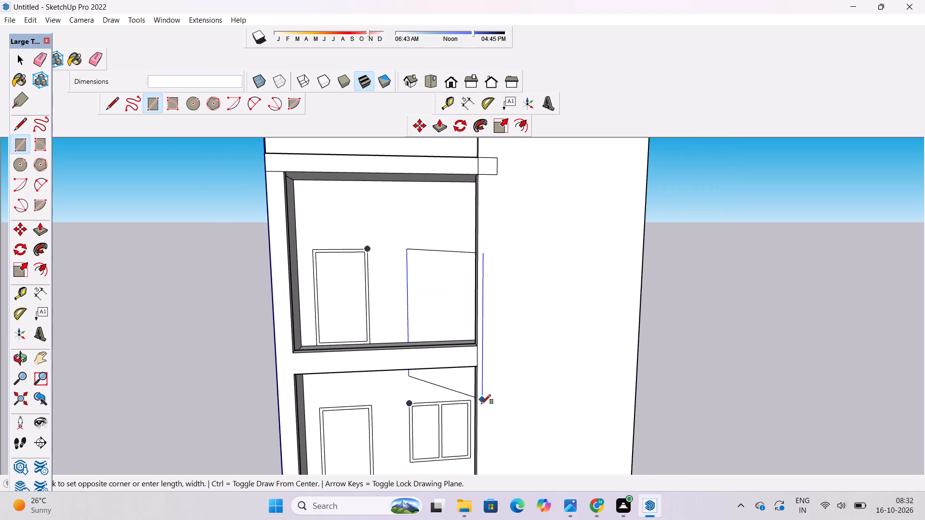
pyautogui.scroll(9, 463, 407)
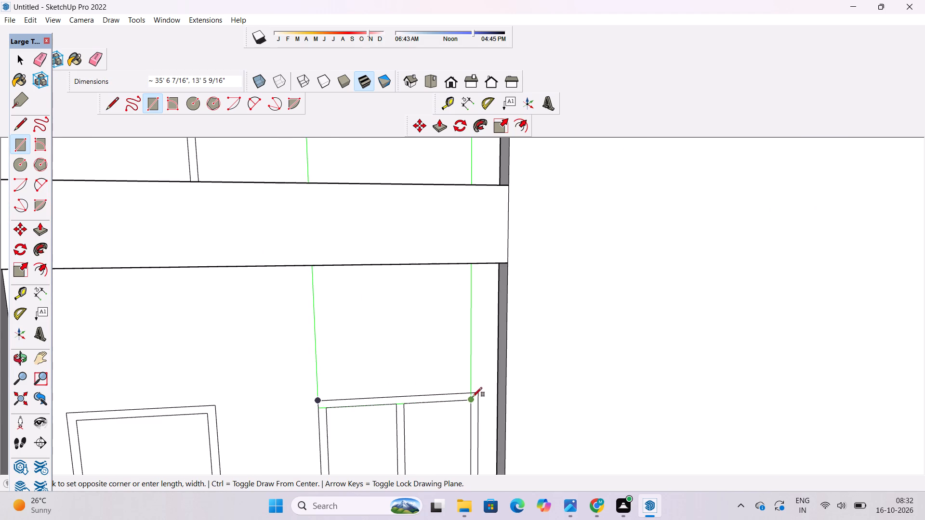
pyautogui.scroll(-3, 480, 392)
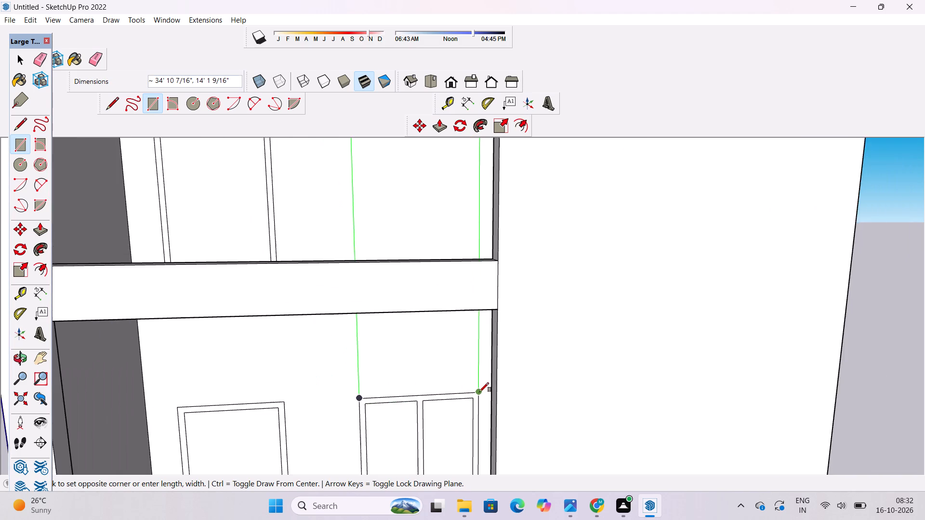
pyautogui.scroll(-5, 479, 392)
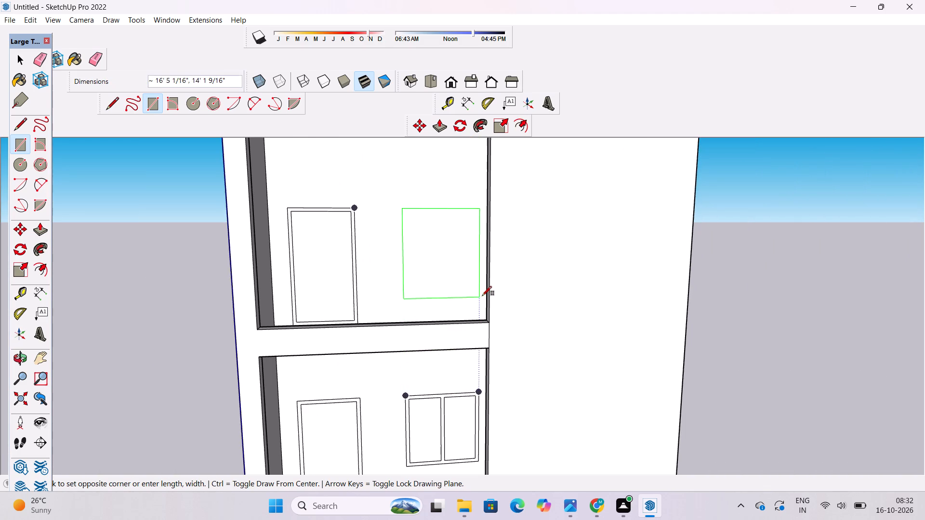
pyautogui.click(475, 273)
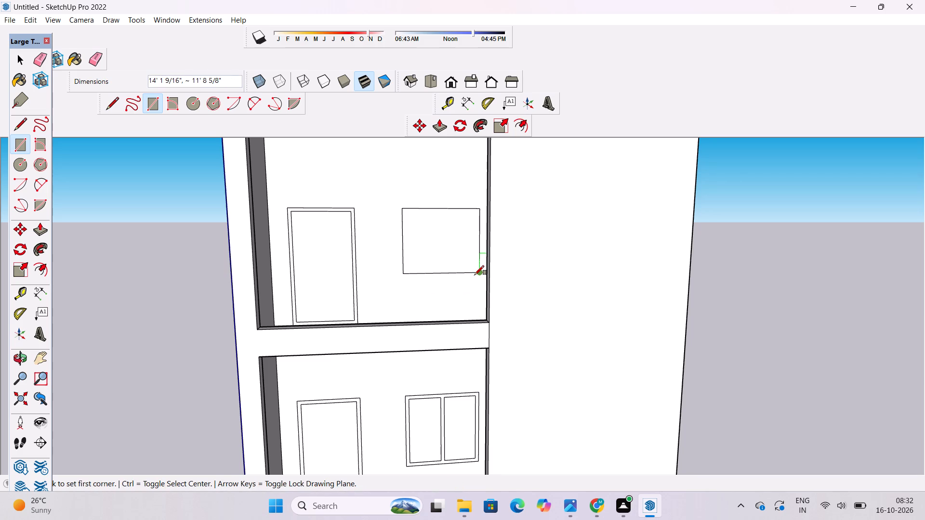
# Offset the upper-floor window rectangle inward by 7" to form its frame.
pyautogui.write('of')
pyautogui.click(448, 221)
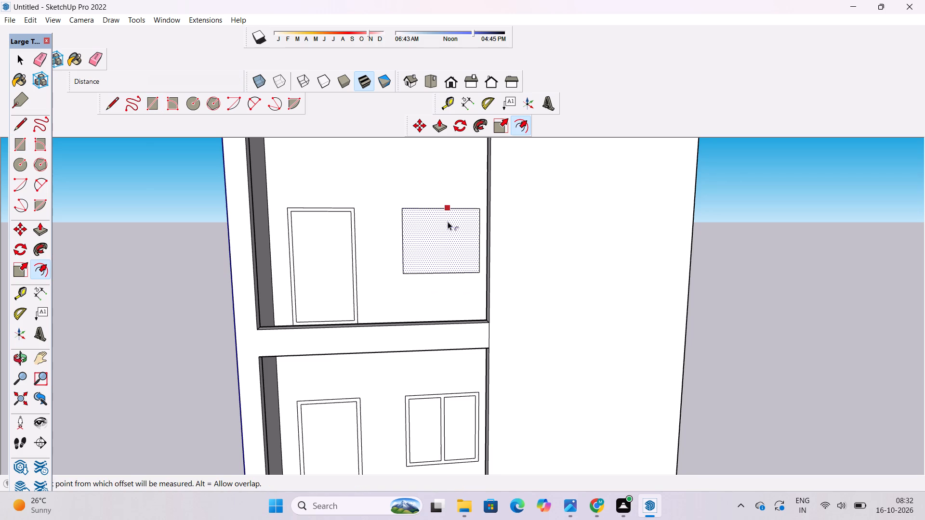
pyautogui.press('7')
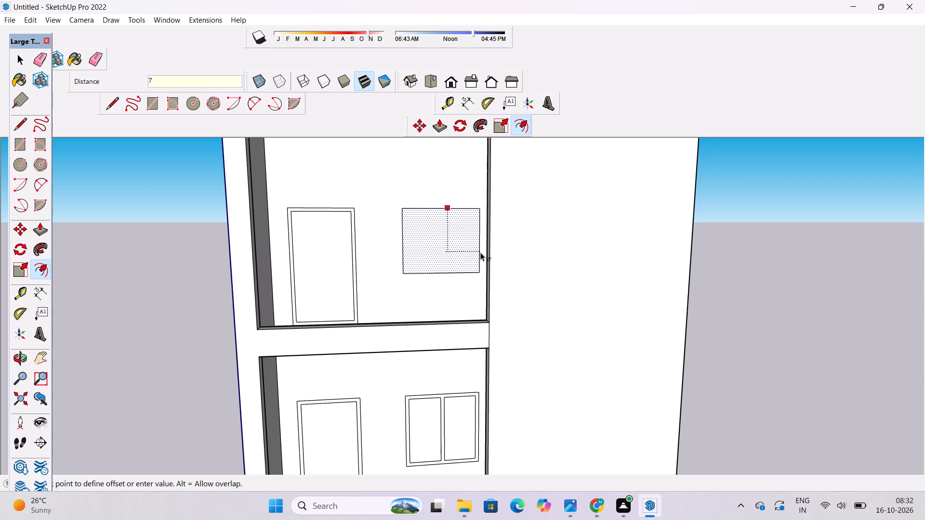
pyautogui.hotkey('shift', '"')
pyautogui.press('Return')
pyautogui.press('space')
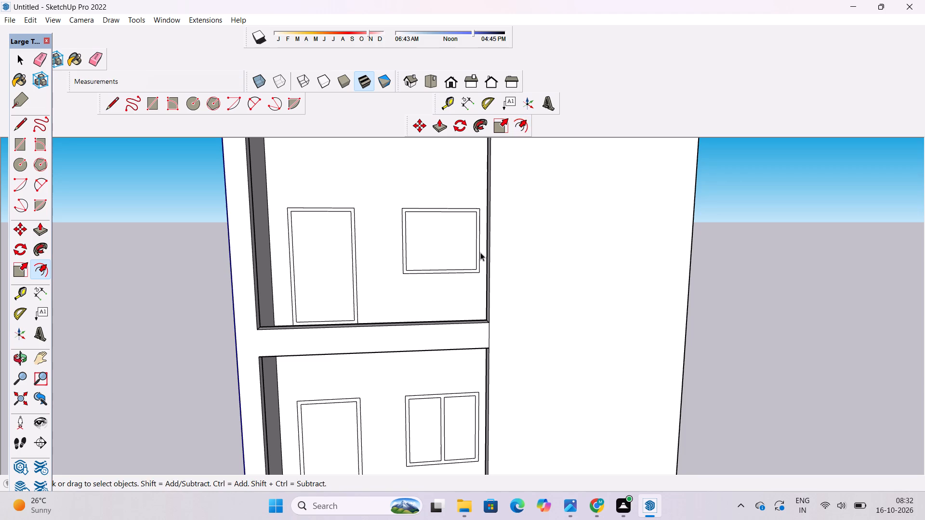
# Draw a vertical centre line between the top and bottom midpoints of the upper window's inner frame.
pyautogui.press('t')
pyautogui.press('l')
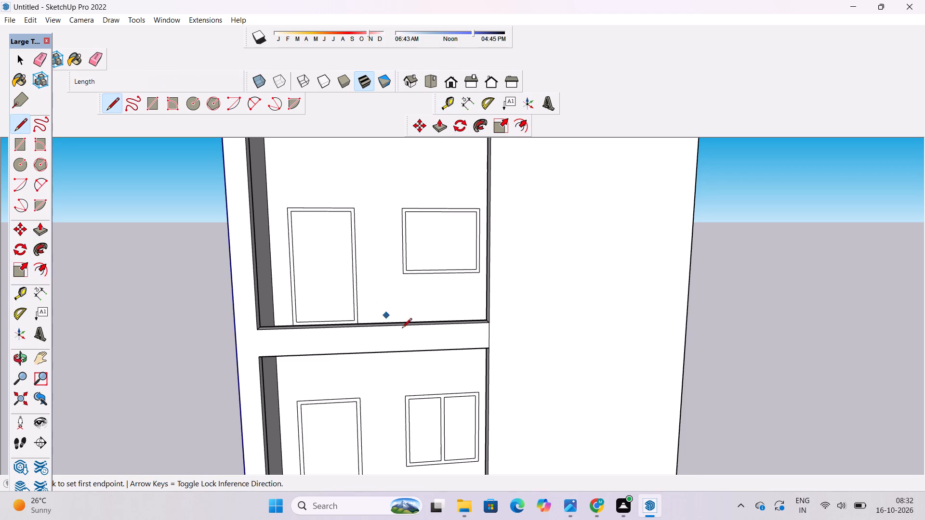
pyautogui.scroll(4, 440, 206)
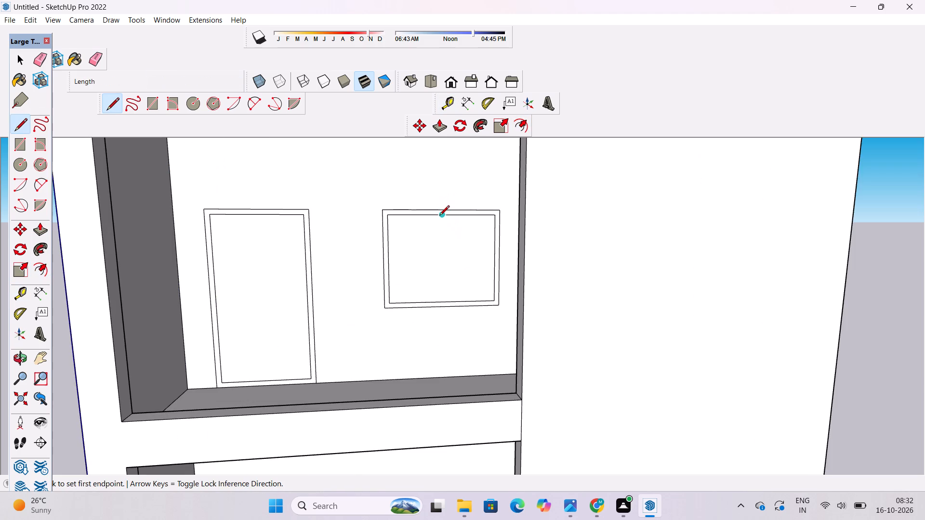
pyautogui.click(439, 217)
pyautogui.click(443, 305)
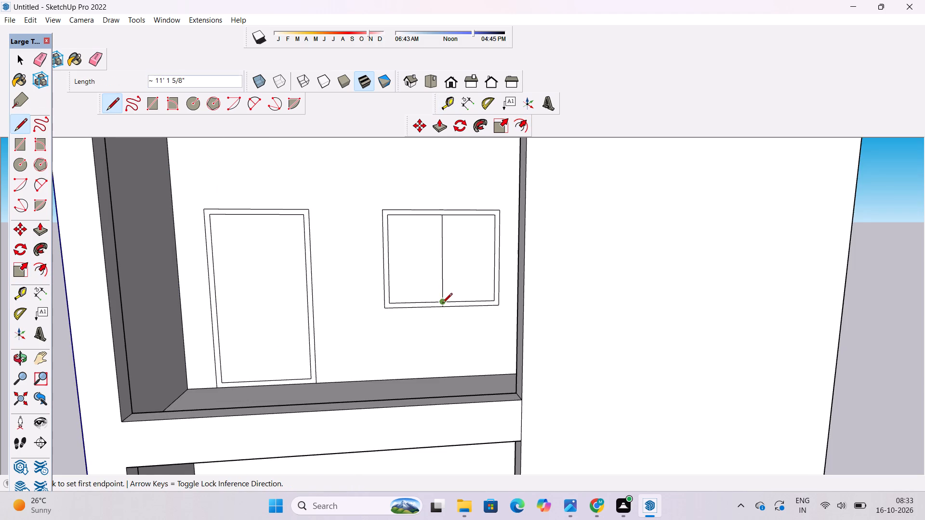
pyautogui.hotkey('ctrl', 'z')
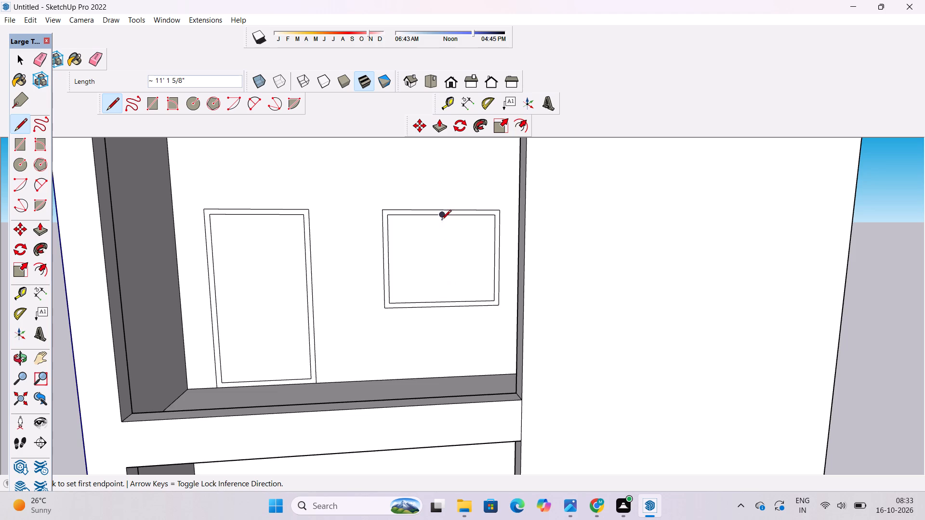
pyautogui.click(442, 216)
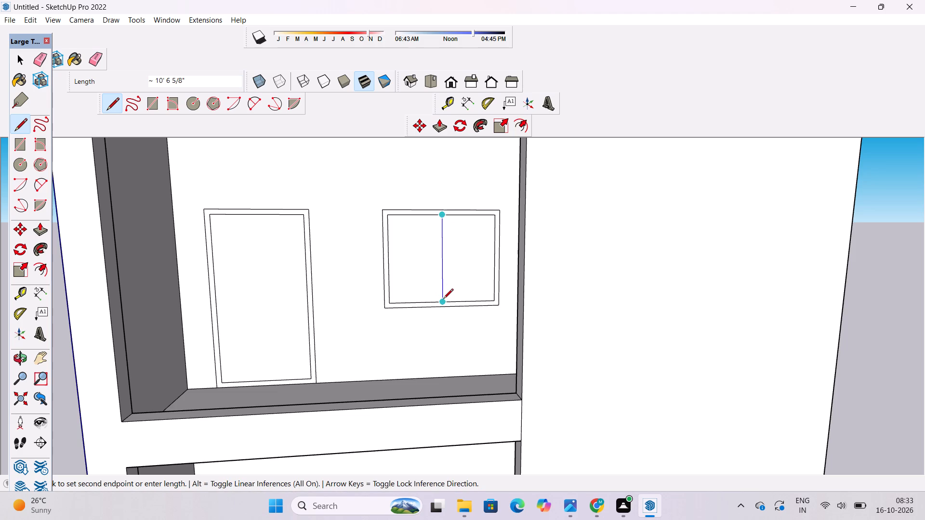
pyautogui.click(443, 299)
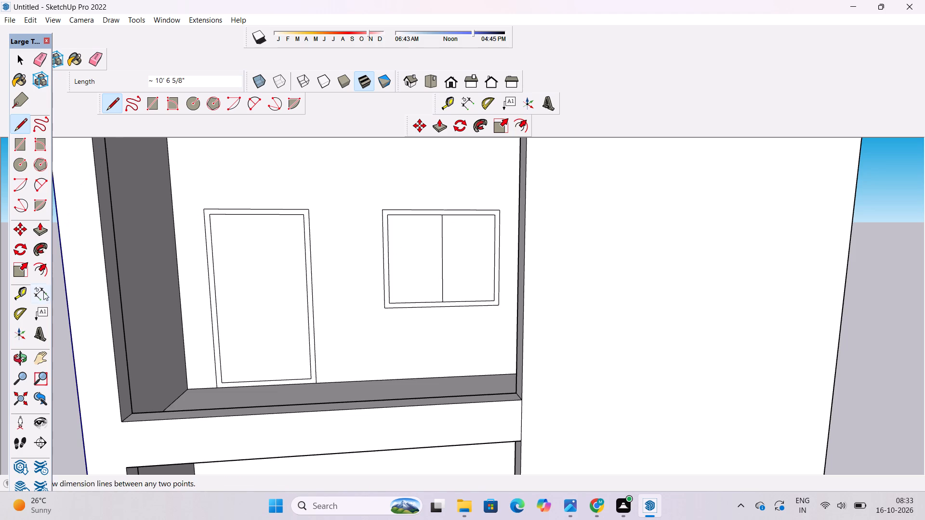
# Place vertical guides 3.5" to each side of the upper window's centre line.
pyautogui.click(22, 293)
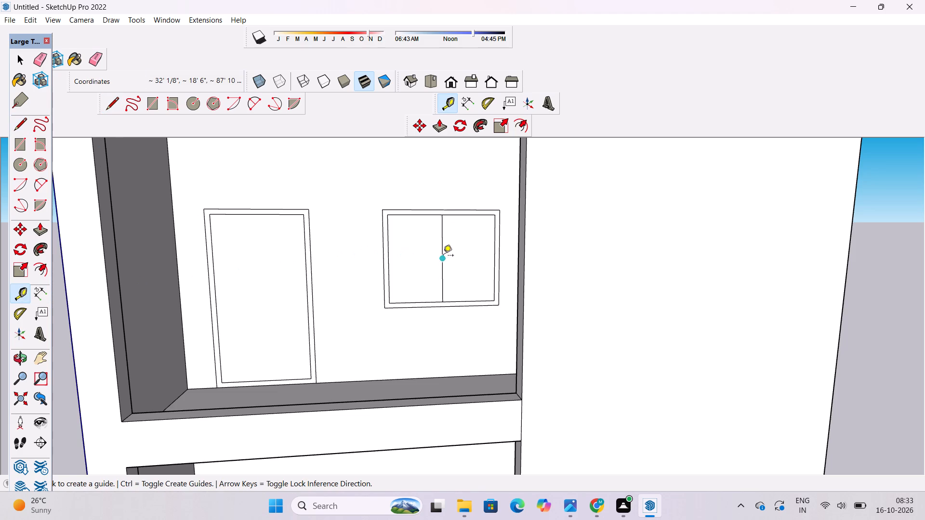
pyautogui.click(443, 256)
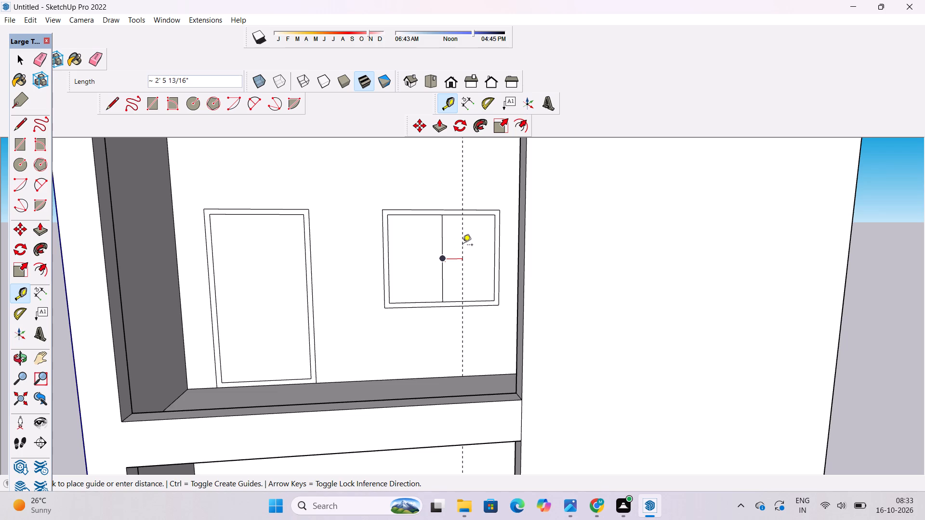
pyautogui.press('4')
pyautogui.press('BackSpace')
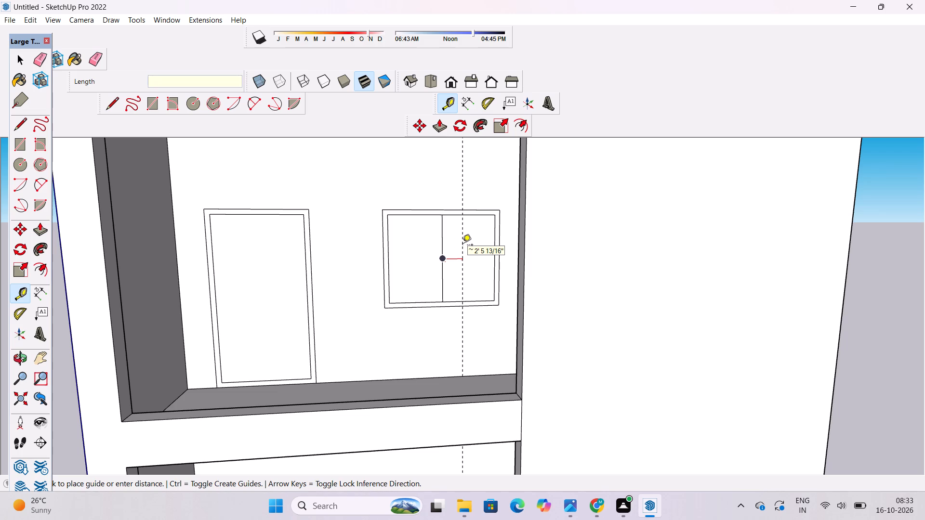
pyautogui.write('3.5"')
pyautogui.press('Return')
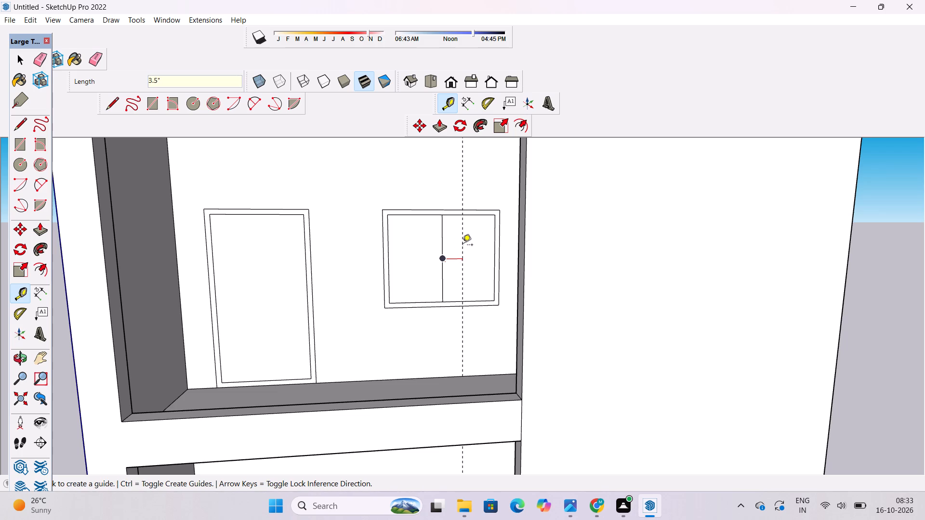
pyautogui.scroll(10, 444, 217)
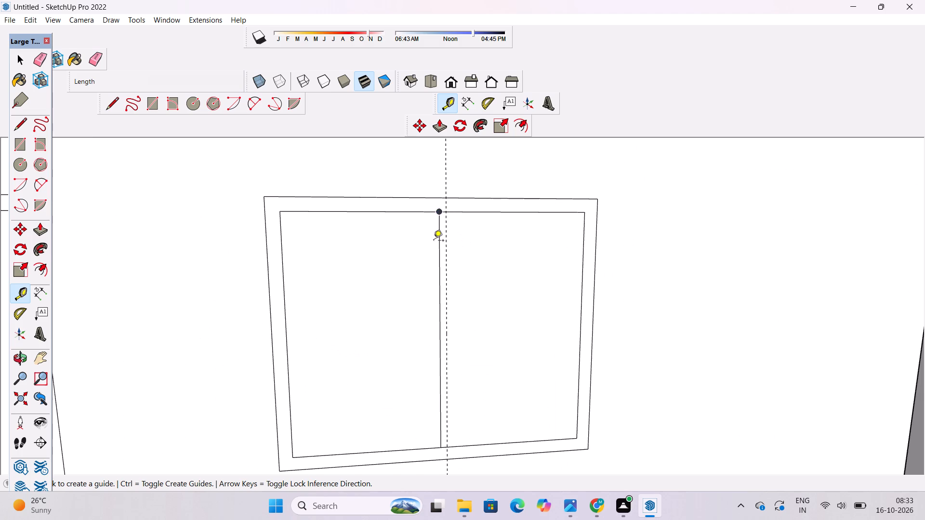
pyautogui.click(438, 225)
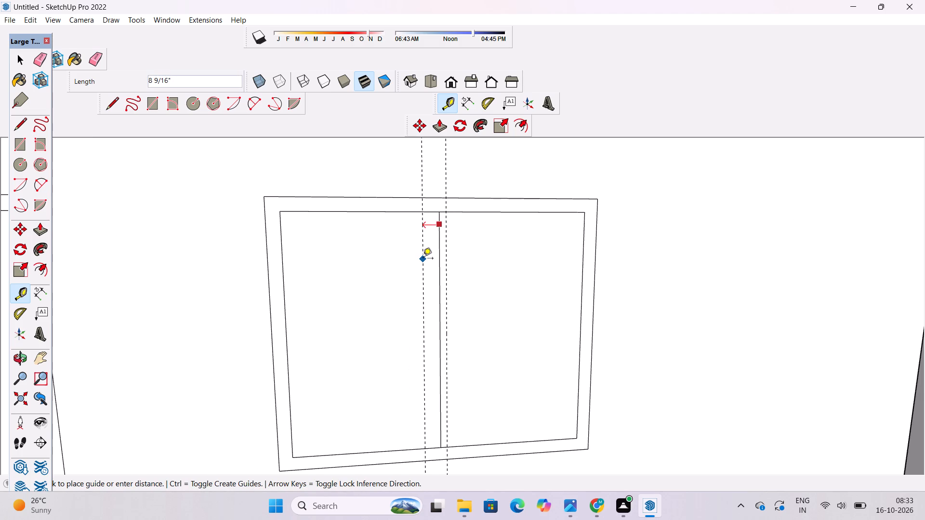
pyautogui.write('3.5"')
pyautogui.press('Return')
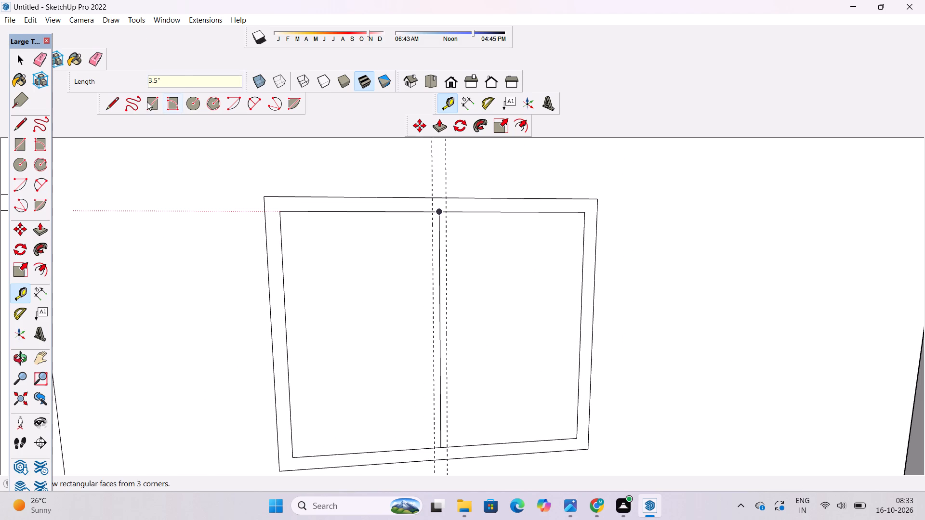
# Draw a mullion rectangle 7" wide by about 10' 6 5/8" high between the two guides inside the window frame.
pyautogui.click(147, 102)
pyautogui.scroll(-9, 166, 204)
pyautogui.scroll(5, 298, 281)
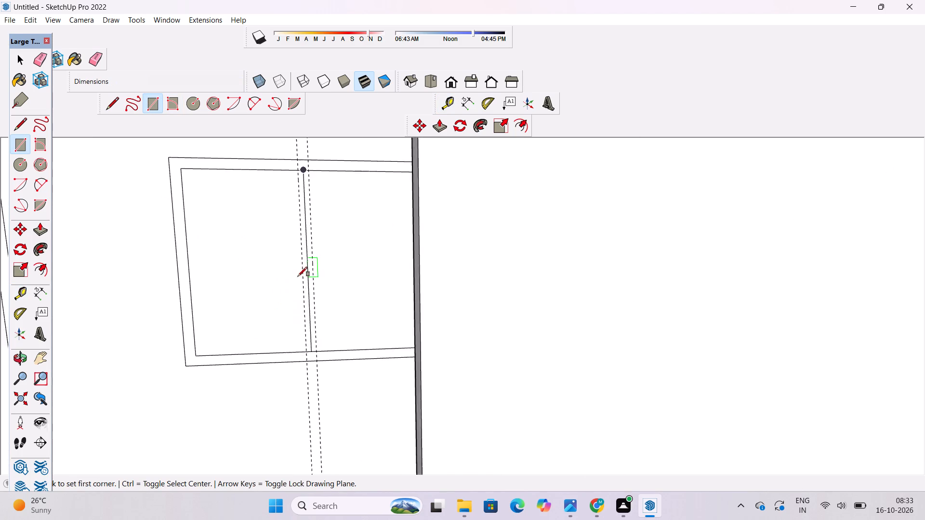
pyautogui.scroll(4, 299, 233)
pyautogui.scroll(-6, 288, 218)
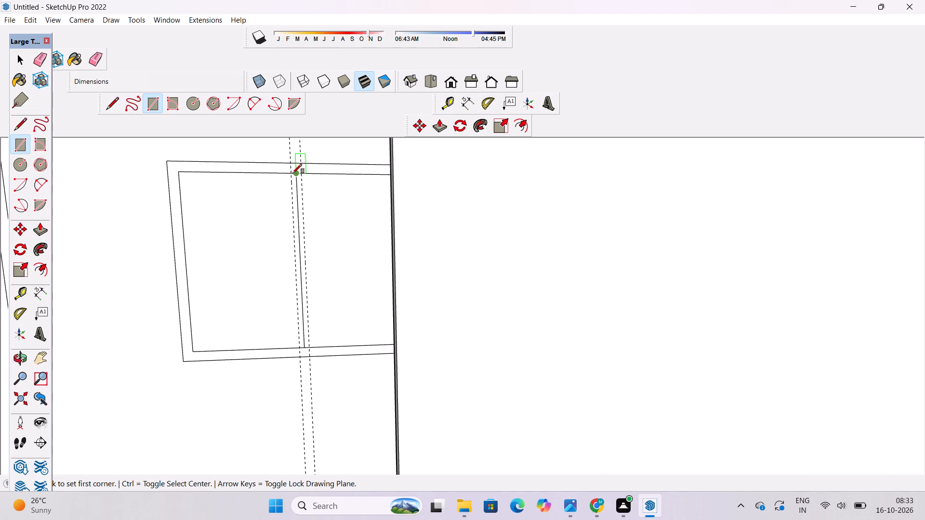
pyautogui.scroll(9, 292, 173)
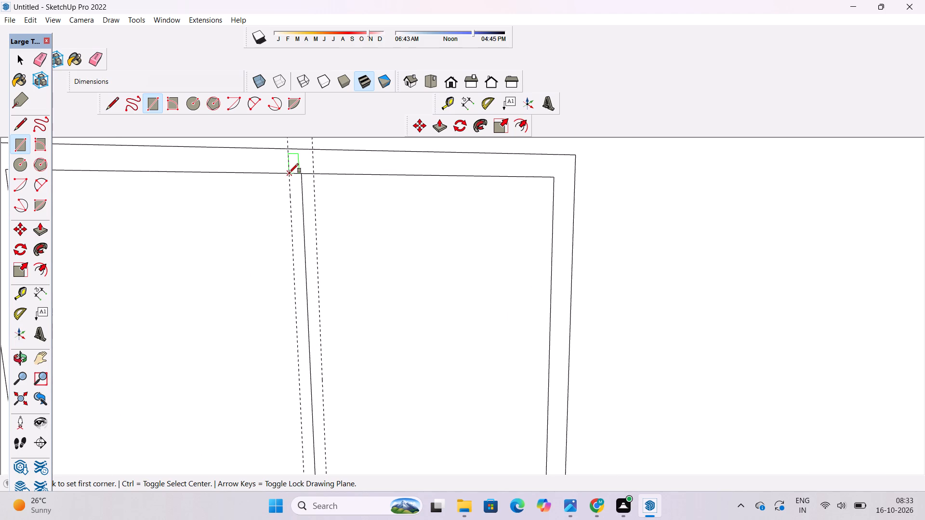
pyautogui.click(289, 173)
pyautogui.scroll(-11, 289, 170)
pyautogui.scroll(10, 289, 327)
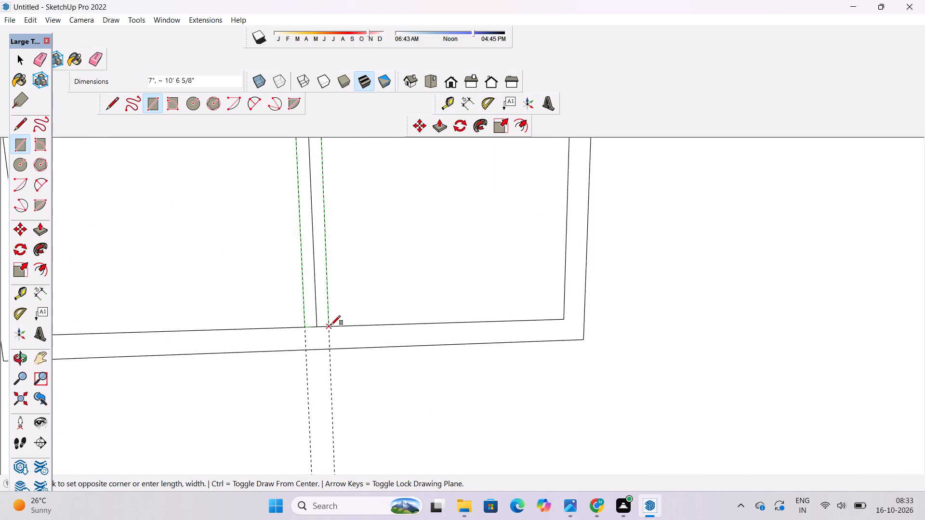
pyautogui.click(331, 325)
# Erase the window's centre line, both guides and the short edges separating the mullion from the frame at its top and bottom.
pyautogui.click(92, 63)
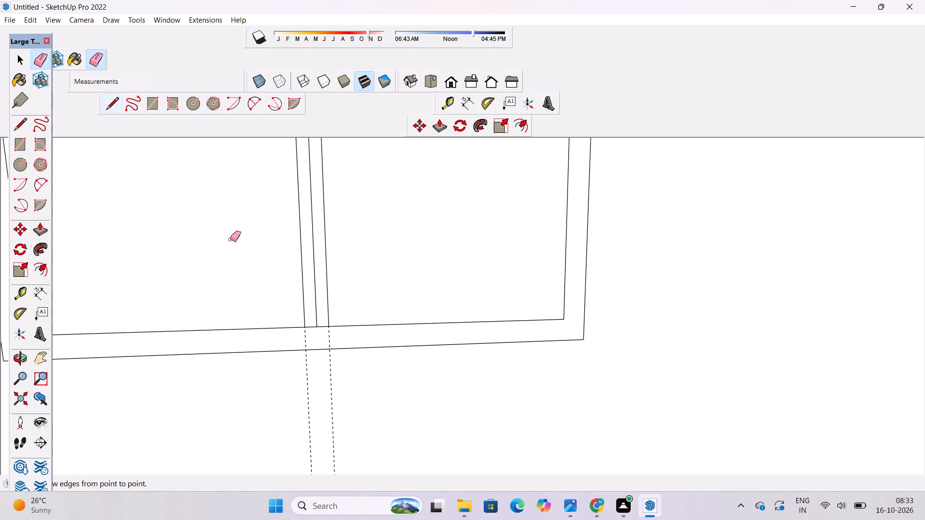
pyautogui.click(312, 198)
pyautogui.scroll(-6, 312, 198)
pyautogui.scroll(4, 338, 326)
pyautogui.moveTo(313, 325); pyautogui.dragTo(291, 330)
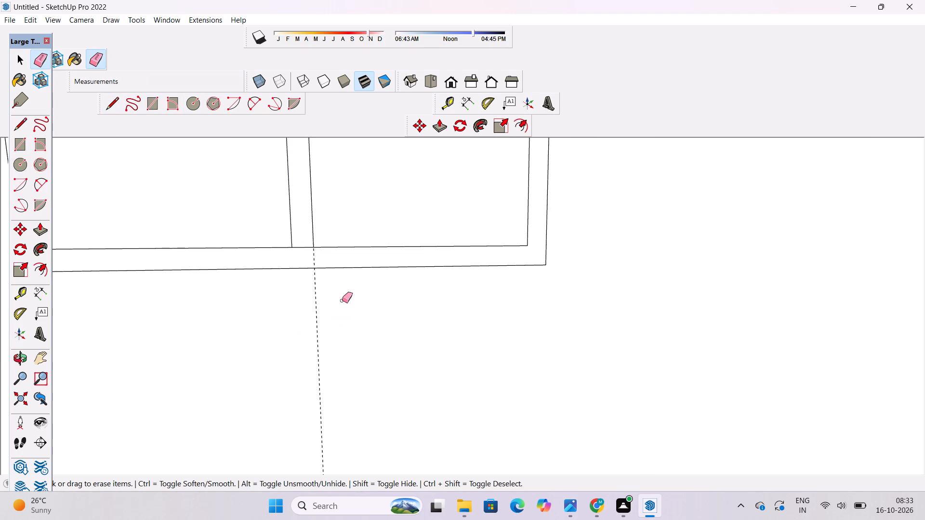
pyautogui.moveTo(342, 300); pyautogui.dragTo(315, 325)
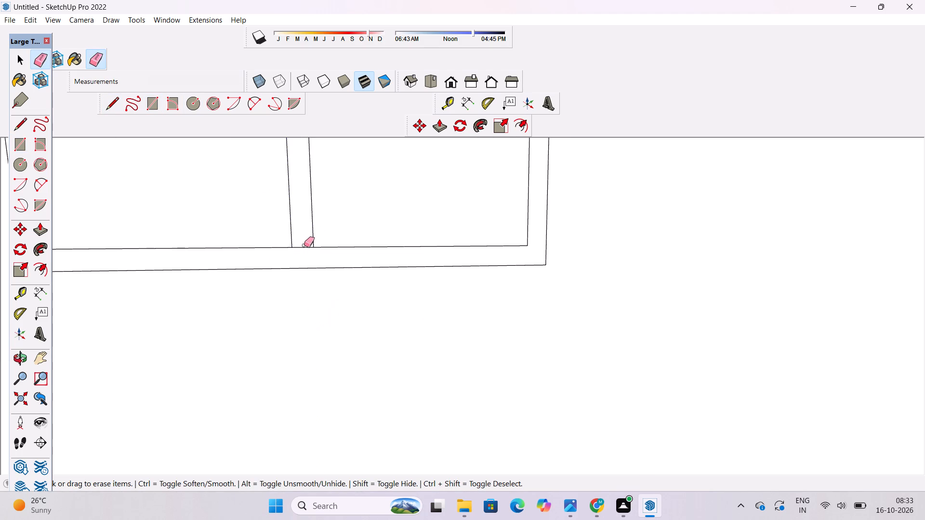
pyautogui.click(303, 244)
pyautogui.click(305, 247)
pyautogui.scroll(-12, 328, 371)
pyautogui.scroll(5, 330, 225)
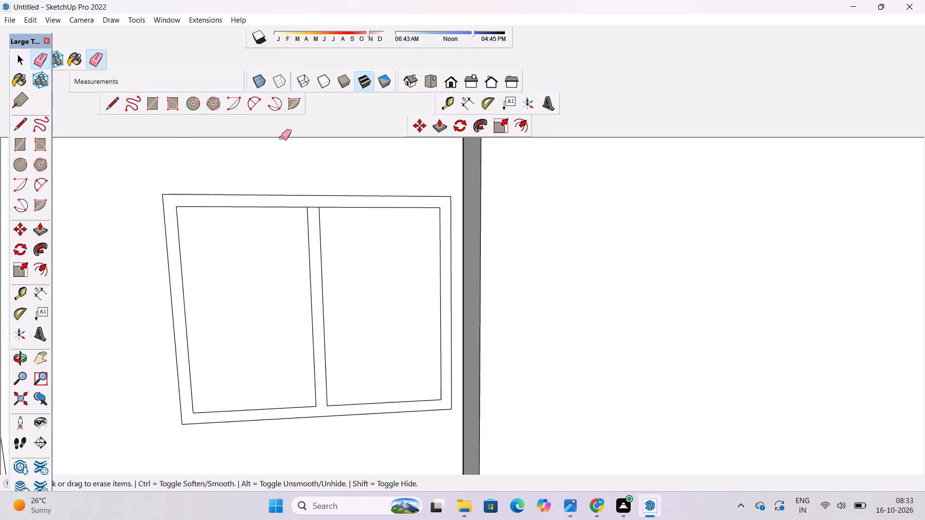
pyautogui.scroll(4, 298, 179)
pyautogui.click(318, 219)
# Examine the doors, windows and floor ledges of both recessed storeys from several angles.
pyautogui.press('o')
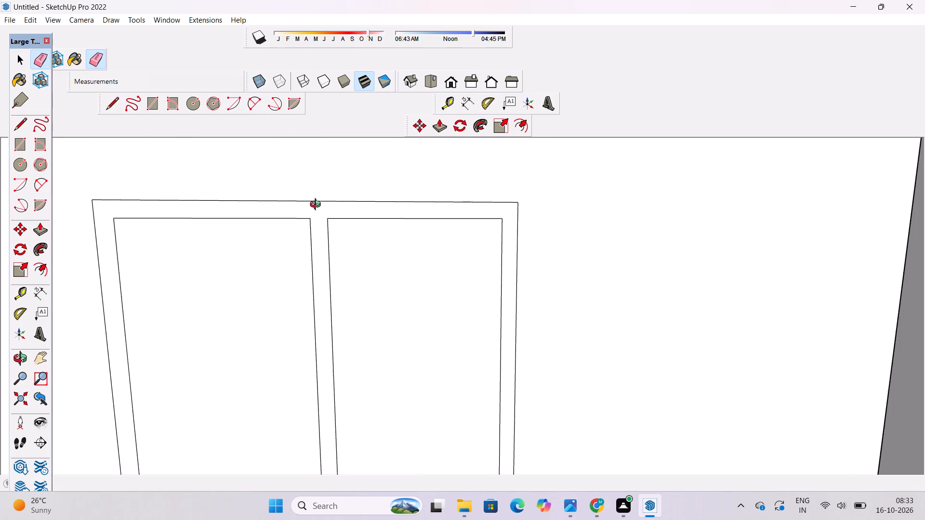
pyautogui.scroll(-11, 317, 206)
pyautogui.moveTo(349, 281); pyautogui.dragTo(373, 272)
pyautogui.scroll(-2, 371, 268)
pyautogui.keyDown('shift'); pyautogui.moveTo(340, 272); pyautogui.dragTo(400, 254); pyautogui.keyUp('shift')
pyautogui.scroll(-3, 394, 258)
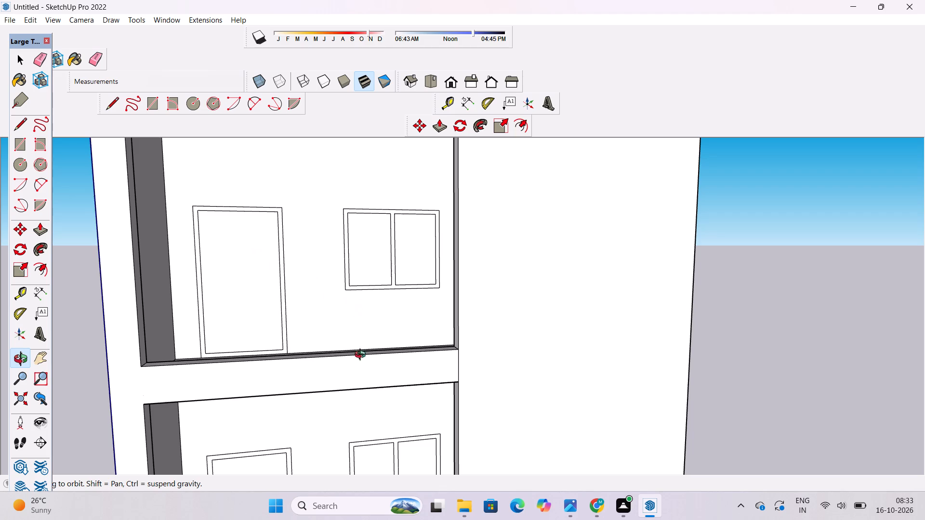
pyautogui.keyDown('shift'); pyautogui.moveTo(306, 419); pyautogui.dragTo(309, 340); pyautogui.keyUp('shift')
pyautogui.keyDown('shift'); pyautogui.scroll(-6, 309, 234); pyautogui.keyUp('shift')
pyautogui.keyDown('shift'); pyautogui.moveTo(334, 370); pyautogui.dragTo(338, 327); pyautogui.keyUp('shift')
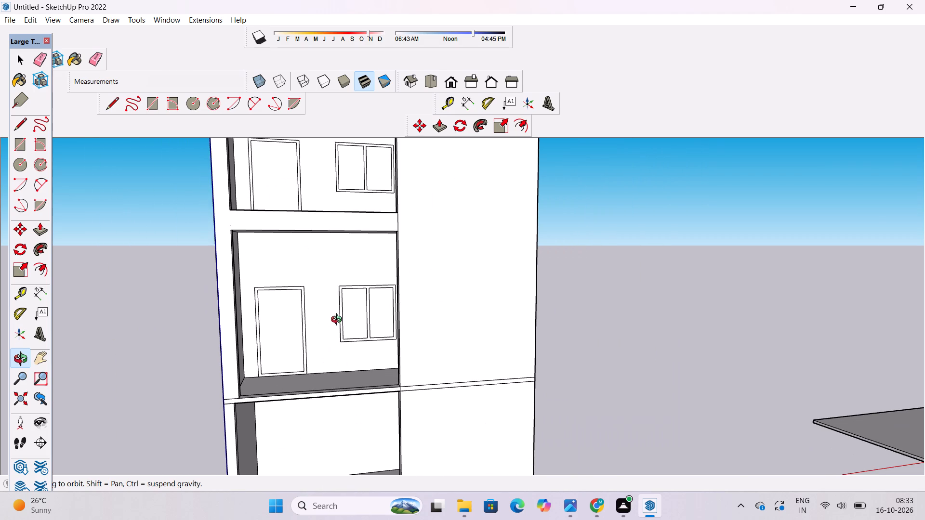
pyautogui.scroll(-2, 339, 320)
pyautogui.keyDown('shift'); pyautogui.moveTo(339, 314); pyautogui.dragTo(347, 343); pyautogui.keyUp('shift')
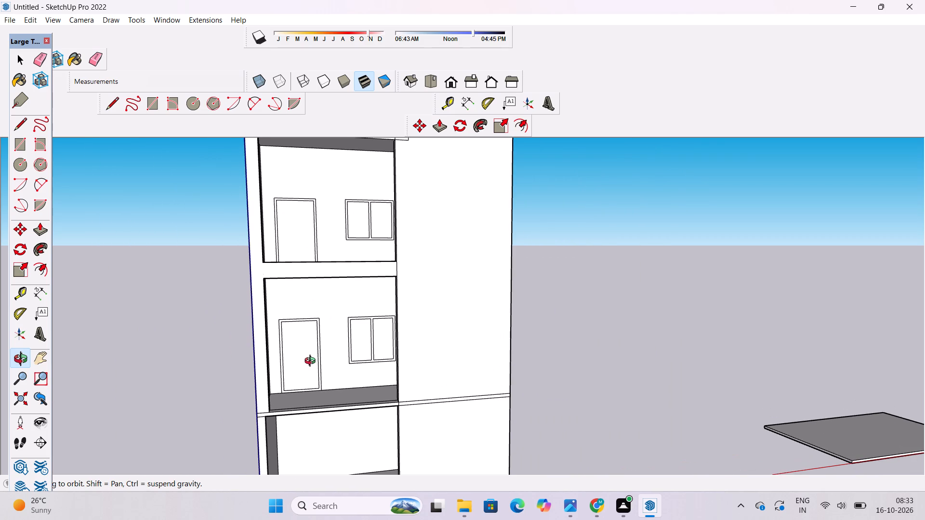
pyautogui.keyDown('shift'); pyautogui.moveTo(312, 360); pyautogui.dragTo(286, 372); pyautogui.keyUp('shift')
pyautogui.keyDown('shift'); pyautogui.moveTo(286, 372); pyautogui.dragTo(289, 380); pyautogui.keyUp('shift')
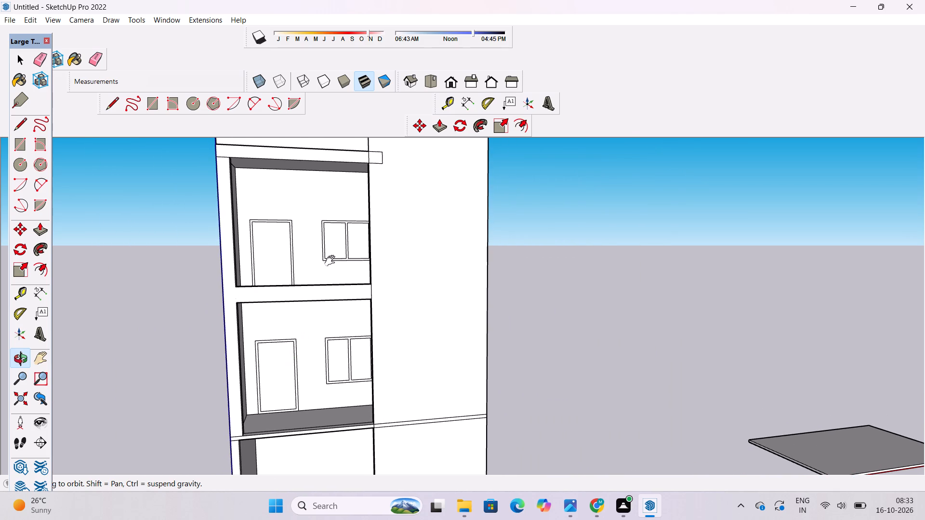
pyautogui.keyDown('shift'); pyautogui.moveTo(332, 261); pyautogui.dragTo(338, 275); pyautogui.keyUp('shift')
pyautogui.moveTo(338, 281); pyautogui.dragTo(484, 331)
pyautogui.moveTo(485, 330); pyautogui.dragTo(335, 342)
pyautogui.scroll(-1, 330, 321)
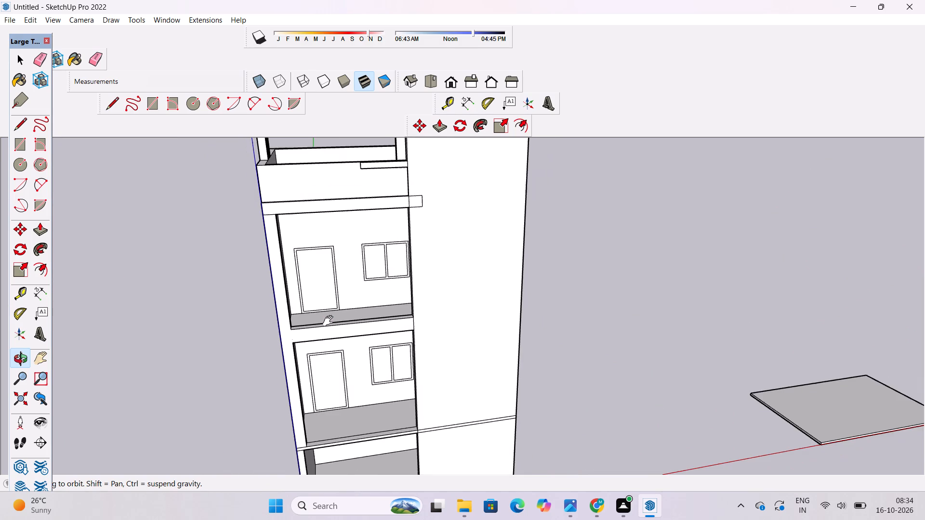
pyautogui.keyDown('shift'); pyautogui.moveTo(392, 287); pyautogui.dragTo(339, 302); pyautogui.keyUp('shift')
pyautogui.moveTo(376, 319); pyautogui.dragTo(305, 325)
pyautogui.scroll(2, 324, 341)
pyautogui.keyDown('shift'); pyautogui.moveTo(378, 344); pyautogui.dragTo(360, 314); pyautogui.keyUp('shift')
pyautogui.moveTo(360, 298); pyautogui.dragTo(357, 252)
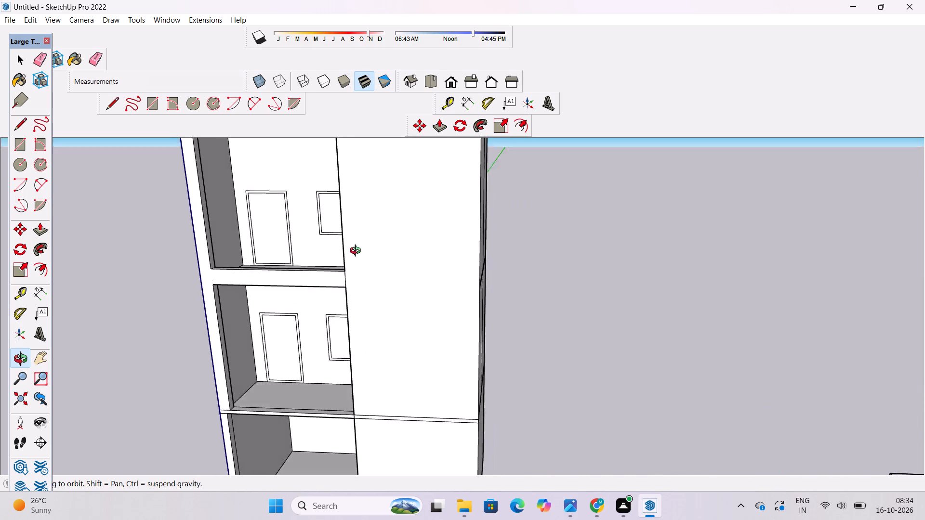
pyautogui.moveTo(357, 252); pyautogui.dragTo(356, 235)
pyautogui.moveTo(319, 395); pyautogui.dragTo(422, 453)
pyautogui.keyDown('shift'); pyautogui.moveTo(415, 440); pyautogui.dragTo(409, 329); pyautogui.keyUp('shift')
pyautogui.keyDown('shift'); pyautogui.moveTo(409, 329); pyautogui.dragTo(420, 424); pyautogui.keyUp('shift')
pyautogui.scroll(3, 331, 398)
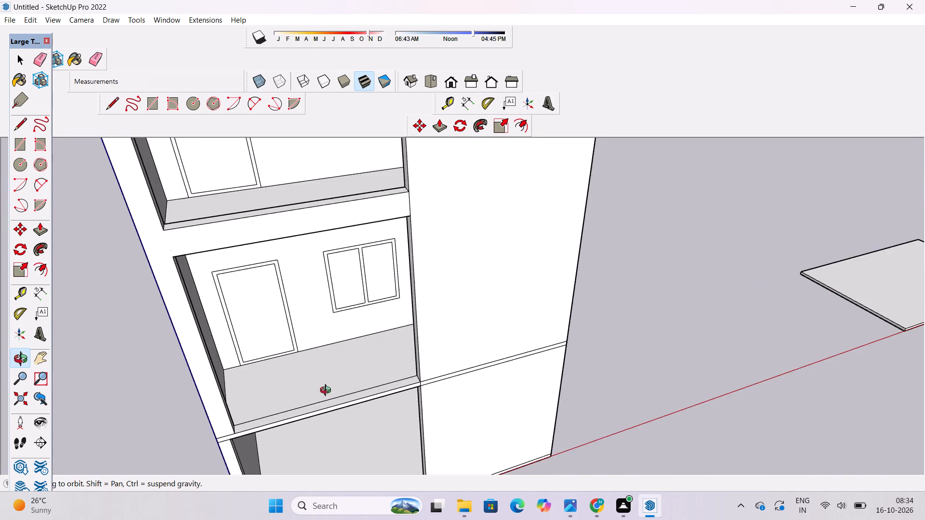
# Push/Pull the strip along the lower recess's front edge up 3' to form a low wall.
pyautogui.keyDown('shift'); pyautogui.moveTo(308, 399); pyautogui.dragTo(348, 373); pyautogui.keyUp('shift')
pyautogui.moveTo(348, 373); pyautogui.dragTo(351, 381)
pyautogui.press('p')
pyautogui.scroll(3, 351, 406)
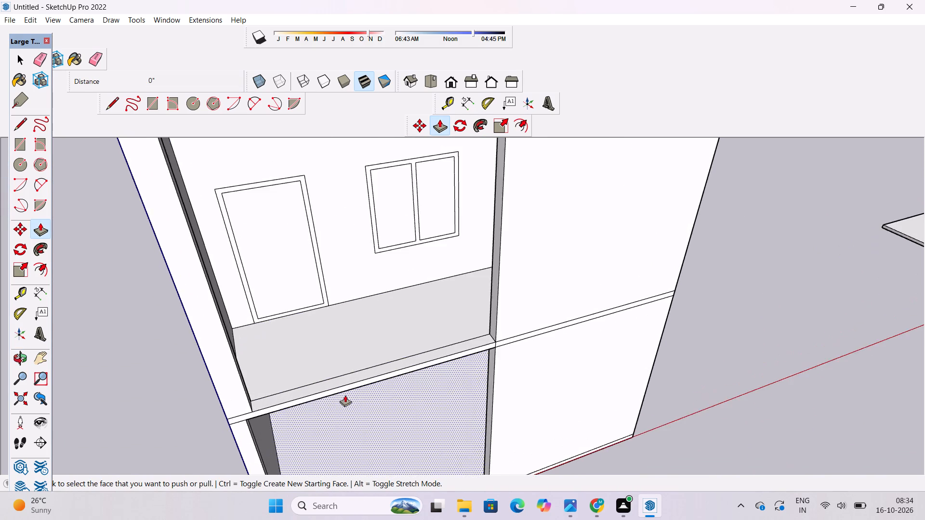
pyautogui.click(338, 378)
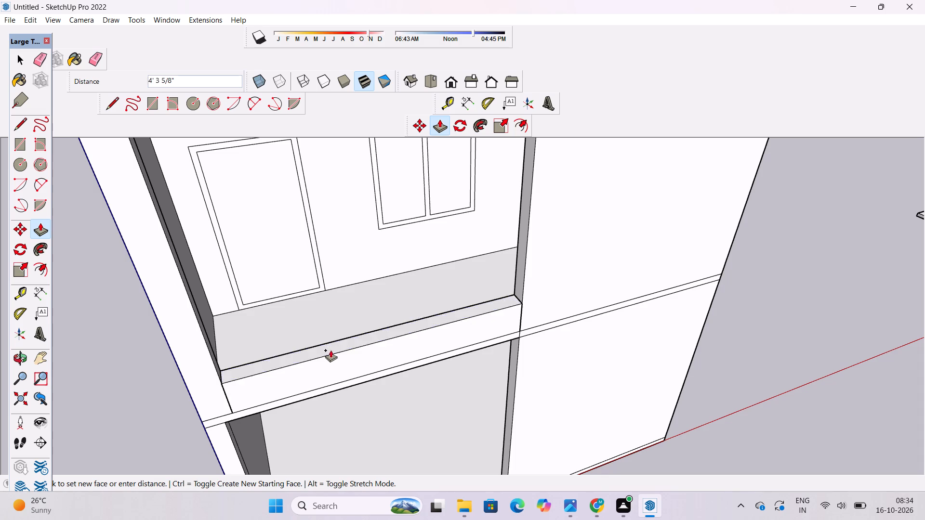
pyautogui.scroll(-2, 338, 356)
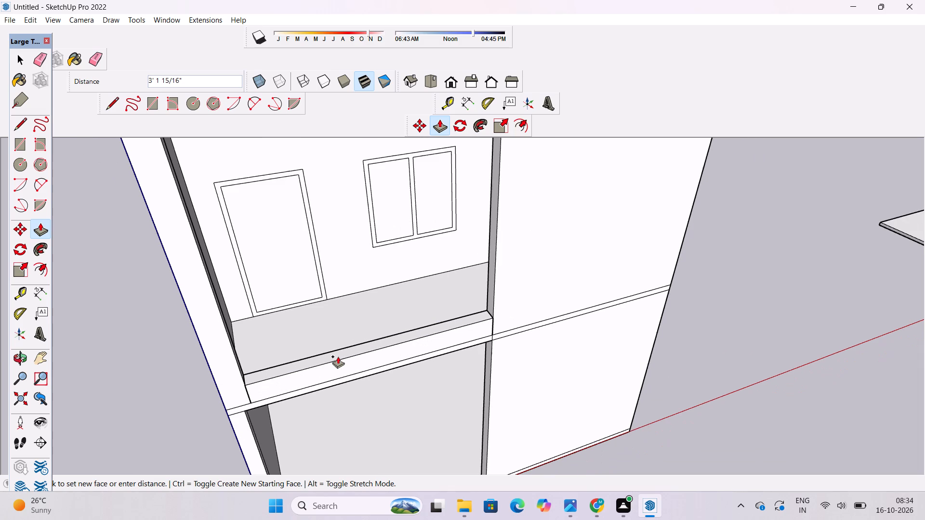
pyautogui.write("3'")
pyautogui.press('Return')
# Raise the top of the lower recess's low front wall by another 1'.
pyautogui.press('o')
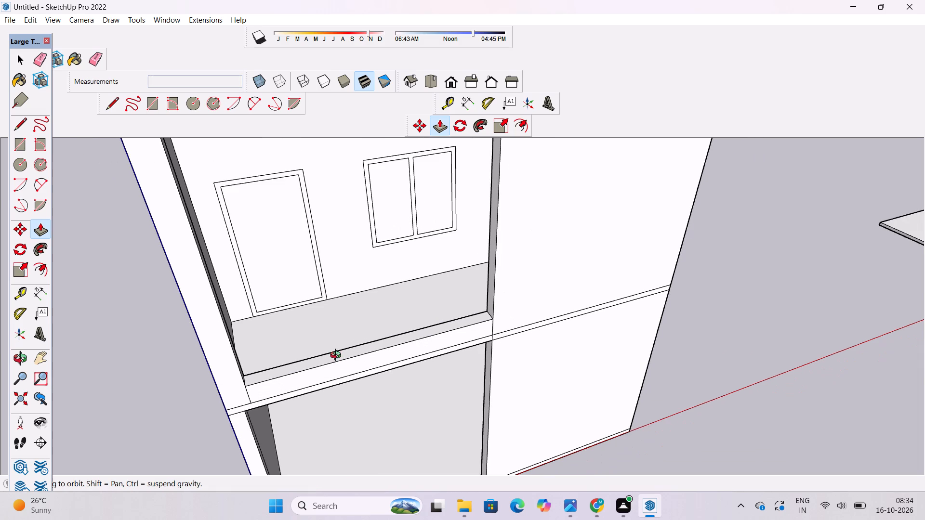
pyautogui.moveTo(359, 380); pyautogui.dragTo(383, 284)
pyautogui.scroll(-3, 382, 272)
pyautogui.keyDown('shift'); pyautogui.moveTo(382, 287); pyautogui.dragTo(384, 353); pyautogui.keyUp('shift')
pyautogui.moveTo(384, 356); pyautogui.dragTo(293, 390)
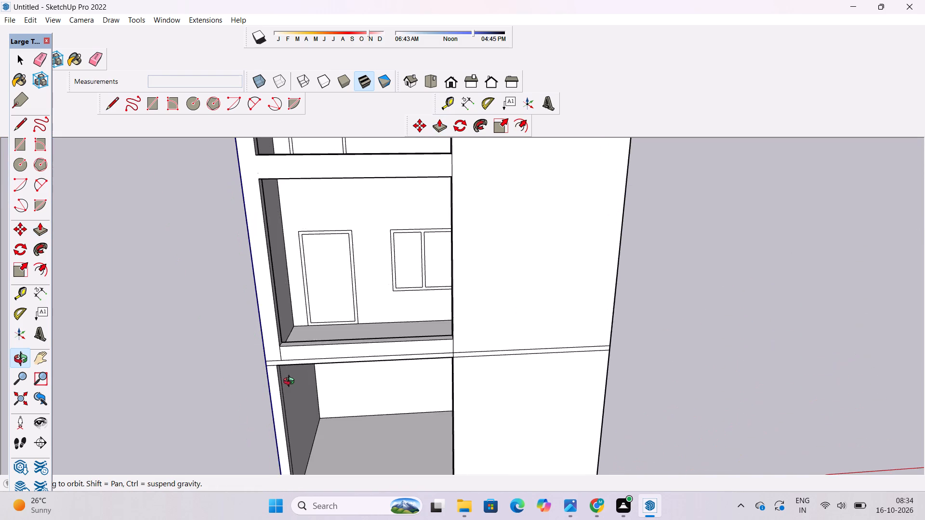
pyautogui.scroll(-4, 321, 341)
pyautogui.keyDown('shift'); pyautogui.moveTo(321, 338); pyautogui.dragTo(332, 399); pyautogui.keyUp('shift')
pyautogui.moveTo(363, 404); pyautogui.dragTo(366, 322)
pyautogui.scroll(3, 366, 320)
pyautogui.keyDown('shift'); pyautogui.moveTo(371, 351); pyautogui.dragTo(368, 314); pyautogui.keyUp('shift')
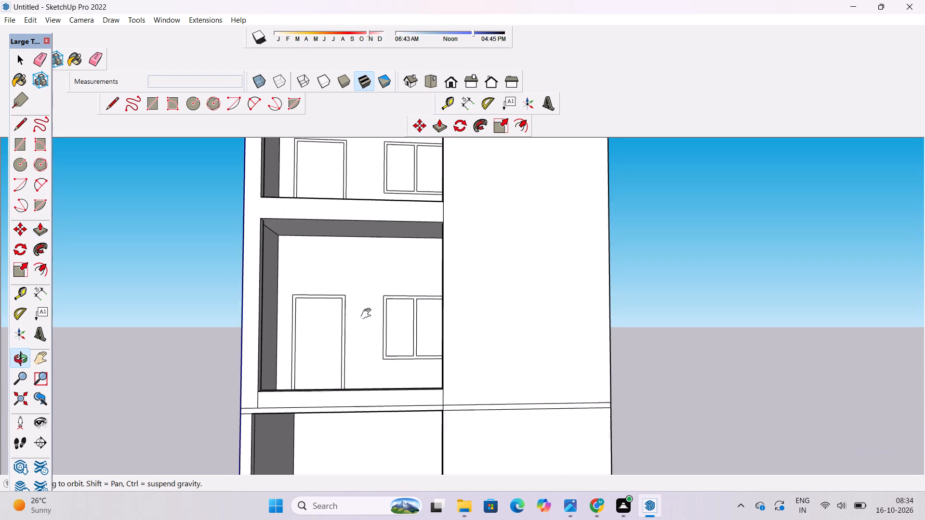
pyautogui.keyDown('shift'); pyautogui.moveTo(368, 314); pyautogui.dragTo(368, 312); pyautogui.keyUp('shift')
pyautogui.moveTo(368, 312); pyautogui.dragTo(386, 367)
pyautogui.keyDown('shift'); pyautogui.moveTo(386, 367); pyautogui.dragTo(395, 383); pyautogui.keyUp('shift')
pyautogui.scroll(4, 398, 339)
pyautogui.press('p')
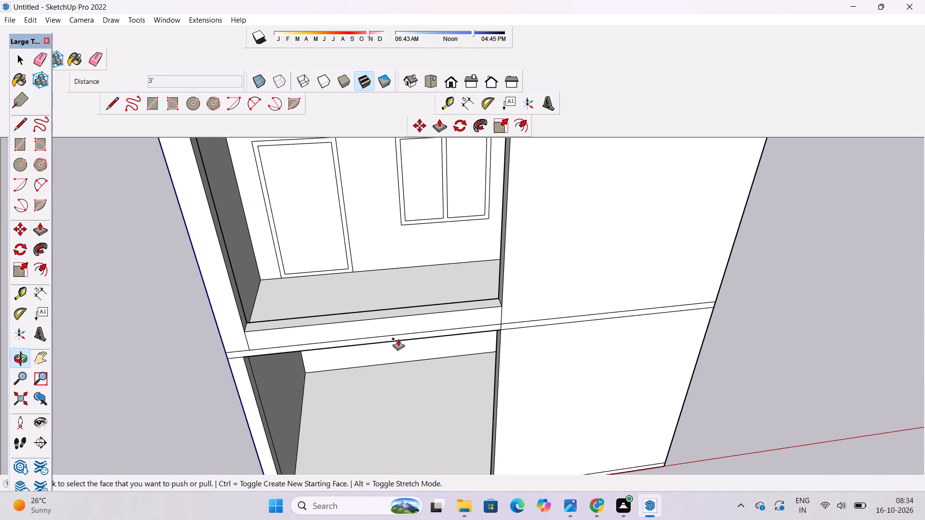
pyautogui.click(406, 310)
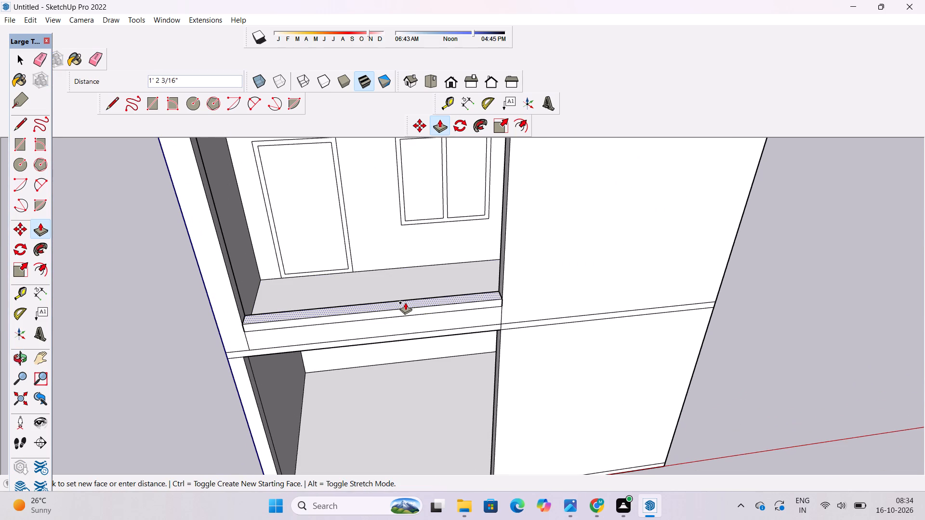
pyautogui.write("1'")
pyautogui.press('Return')
# Erase the horizontal seam line across the outer face of the lower recess's low wall.
pyautogui.press('o')
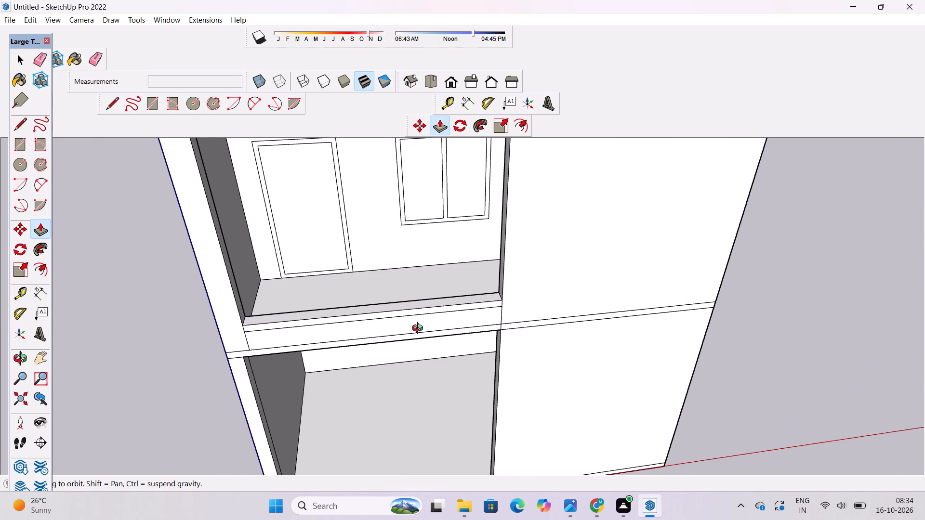
pyautogui.scroll(3, 420, 329)
pyautogui.keyDown('shift'); pyautogui.moveTo(415, 321); pyautogui.dragTo(419, 368); pyautogui.keyUp('shift')
pyautogui.moveTo(419, 369); pyautogui.dragTo(417, 338)
pyautogui.press('e')
pyautogui.scroll(4, 347, 357)
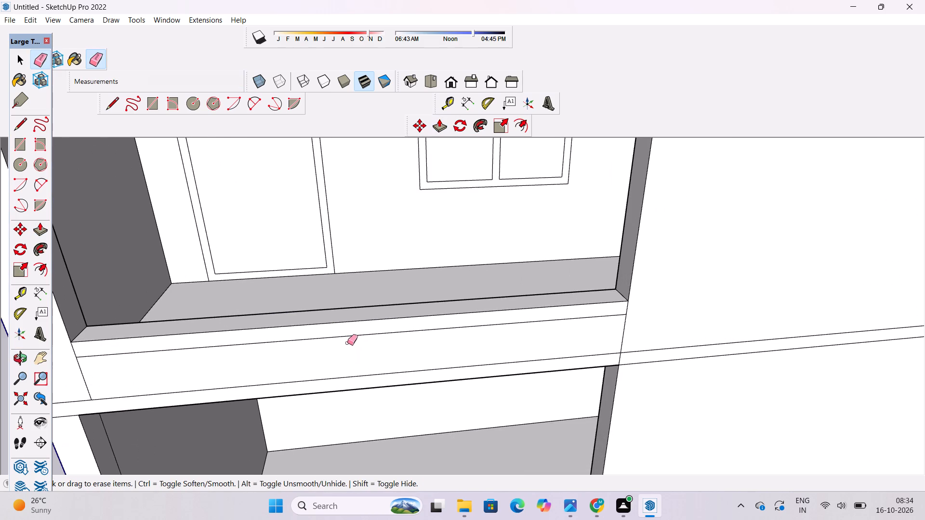
pyautogui.click(350, 336)
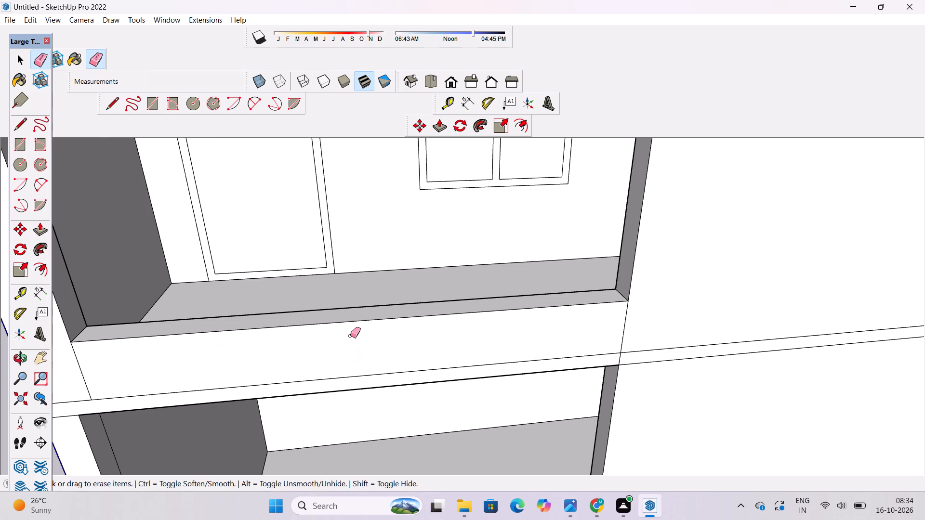
# Erase the matching horizontal seam line on the inner face of the low wall.
pyautogui.press('o')
pyautogui.scroll(9, 351, 335)
pyautogui.moveTo(312, 360); pyautogui.dragTo(402, 448)
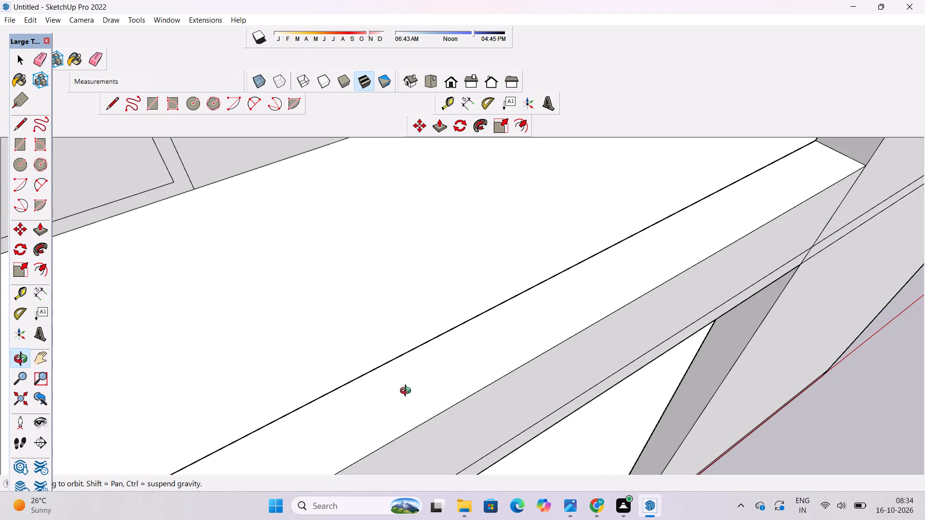
pyautogui.scroll(-3, 321, 372)
pyautogui.scroll(8, 393, 357)
pyautogui.moveTo(277, 368); pyautogui.dragTo(511, 344)
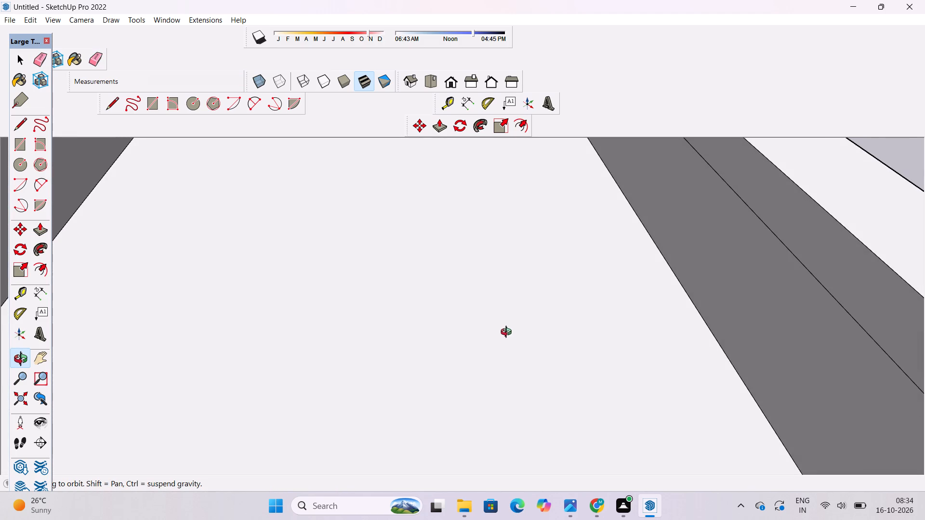
pyautogui.press('e')
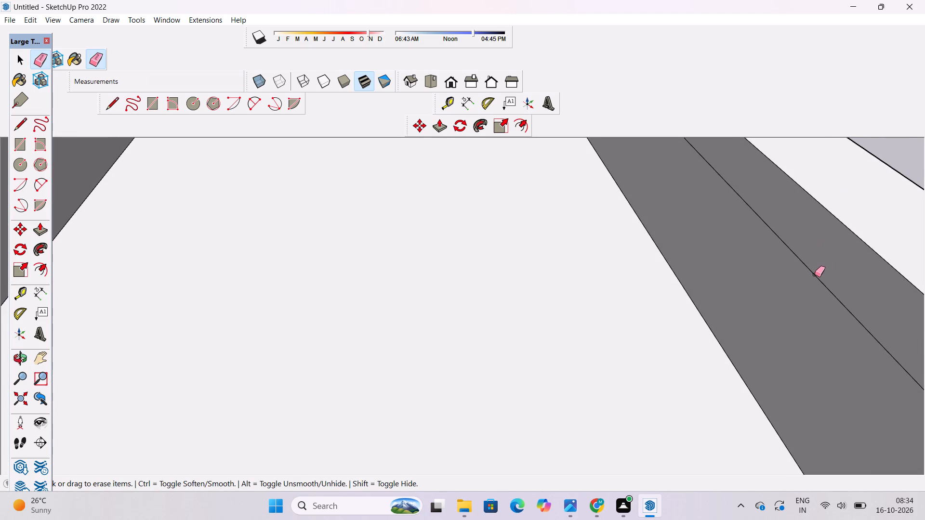
pyautogui.click(815, 274)
# Switch to the front view and examine the whole facade.
pyautogui.press('o')
pyautogui.scroll(-12, 371, 248)
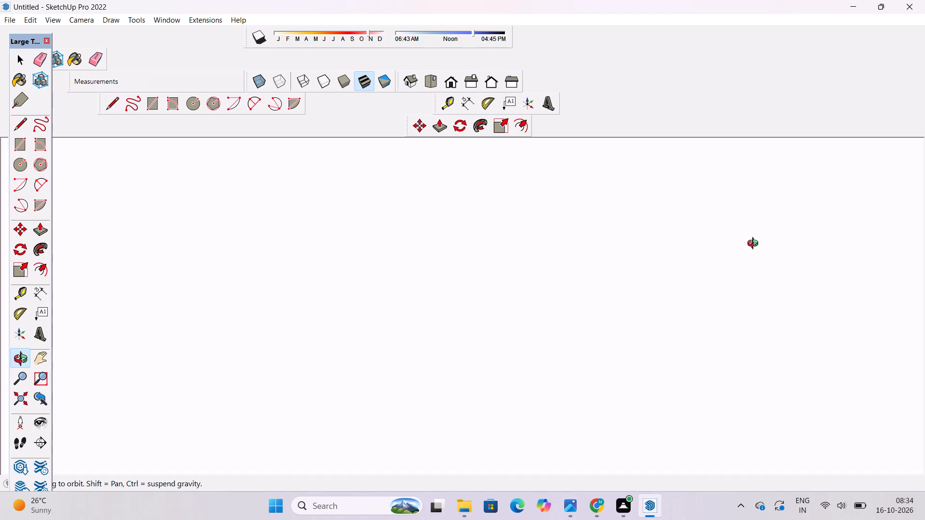
pyautogui.moveTo(755, 245); pyautogui.dragTo(561, 276)
pyautogui.click(451, 81)
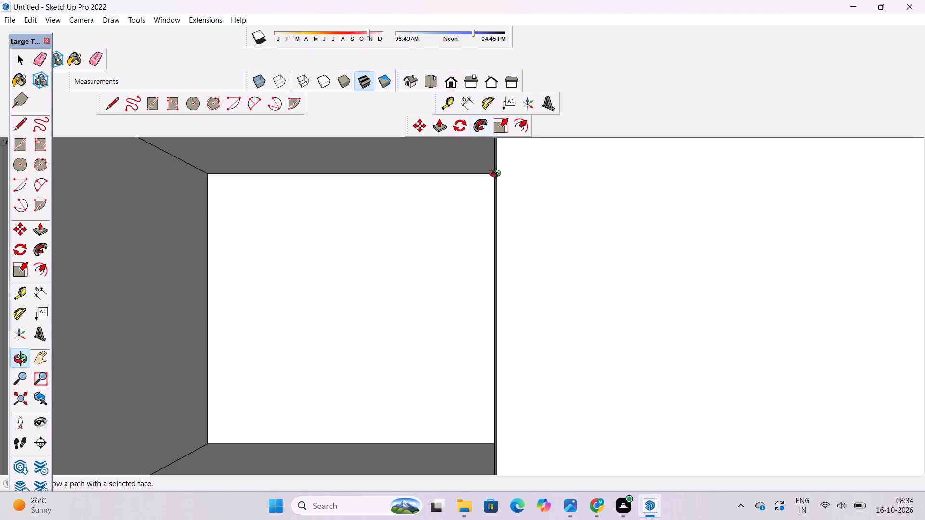
pyautogui.scroll(-20, 505, 203)
pyautogui.scroll(-2, 505, 203)
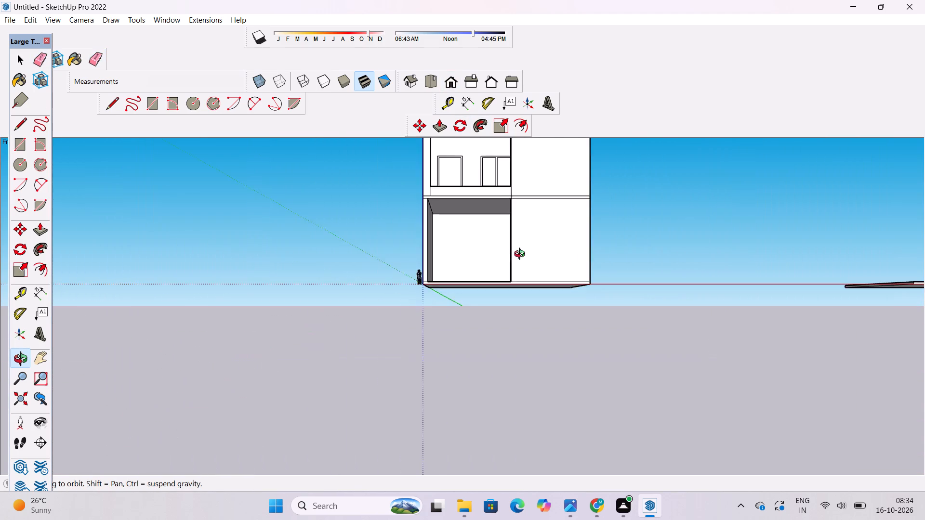
pyautogui.scroll(-6, 522, 255)
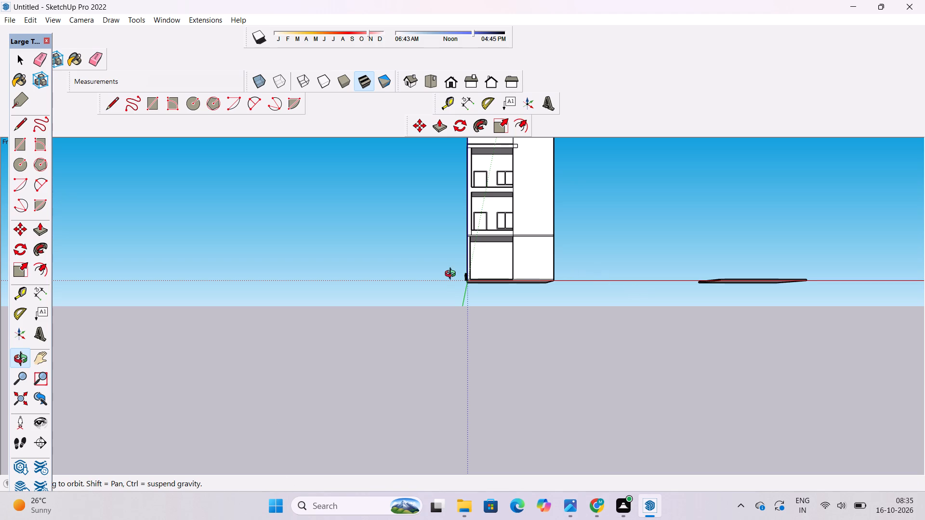
pyautogui.scroll(-4, 452, 275)
# Erase the vertical dividing lines and all three pairs of horizontal floor lines on the side wall beside the solid facade bay.
pyautogui.keyDown('shift'); pyautogui.moveTo(571, 270); pyautogui.dragTo(533, 298); pyautogui.keyUp('shift')
pyautogui.keyDown('shift'); pyautogui.moveTo(506, 313); pyautogui.dragTo(449, 377); pyautogui.keyUp('shift')
pyautogui.scroll(5, 499, 260)
pyautogui.keyDown('shift'); pyautogui.moveTo(493, 253); pyautogui.dragTo(434, 291); pyautogui.keyUp('shift')
pyautogui.moveTo(427, 294); pyautogui.dragTo(330, 310)
pyautogui.scroll(4, 439, 246)
pyautogui.keyDown('shift'); pyautogui.moveTo(439, 246); pyautogui.dragTo(432, 304); pyautogui.keyUp('shift')
pyautogui.scroll(6, 465, 255)
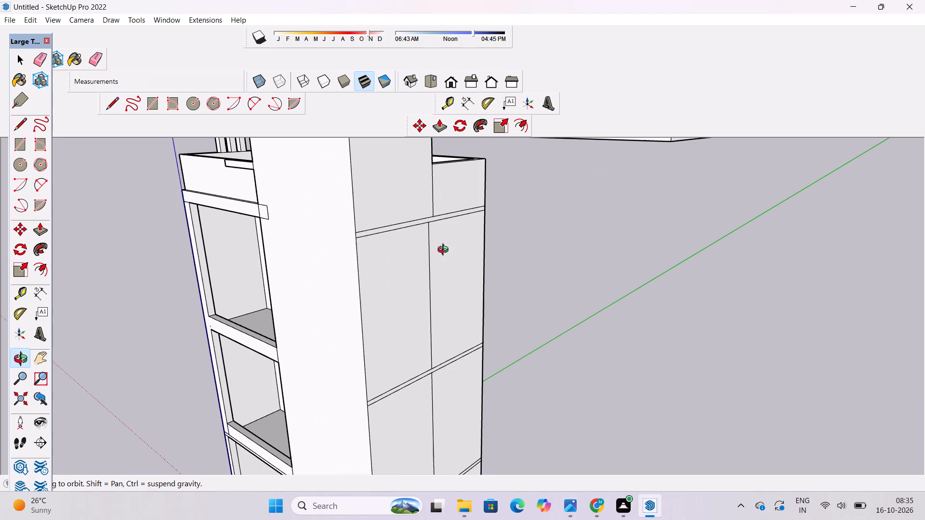
pyautogui.press('e')
pyautogui.moveTo(405, 209); pyautogui.dragTo(401, 244)
pyautogui.moveTo(443, 197); pyautogui.dragTo(442, 224)
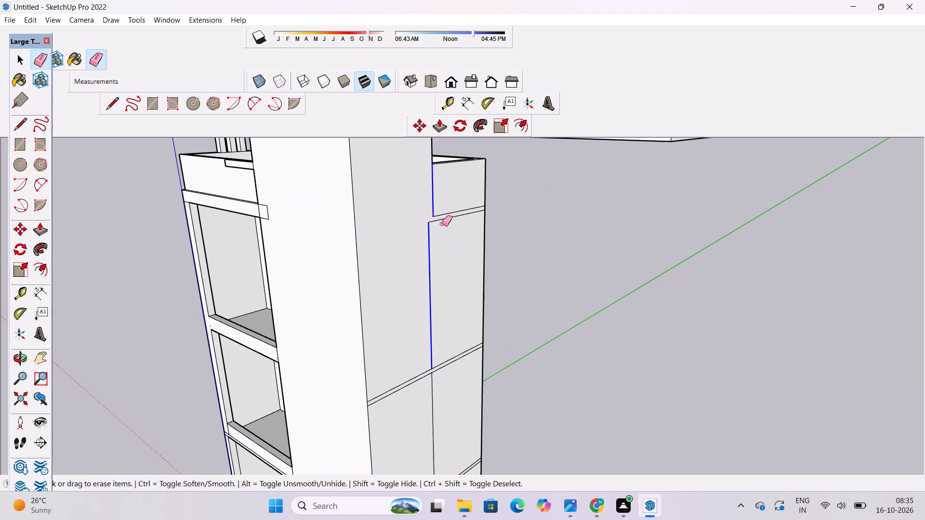
pyautogui.moveTo(442, 224); pyautogui.dragTo(447, 207)
pyautogui.scroll(-5, 411, 234)
pyautogui.scroll(6, 413, 338)
pyautogui.moveTo(436, 289); pyautogui.dragTo(432, 325)
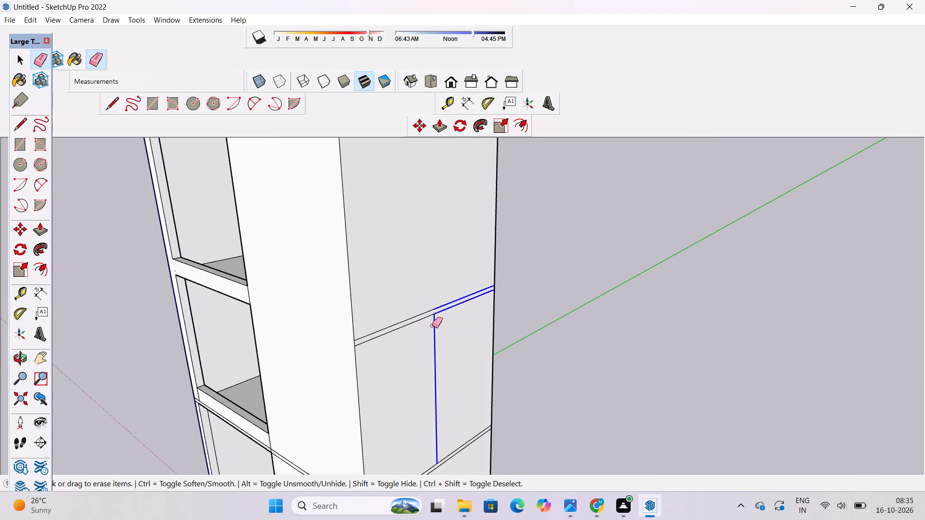
pyautogui.moveTo(432, 325); pyautogui.dragTo(425, 314)
pyautogui.scroll(-7, 422, 268)
pyautogui.moveTo(438, 351); pyautogui.dragTo(438, 375)
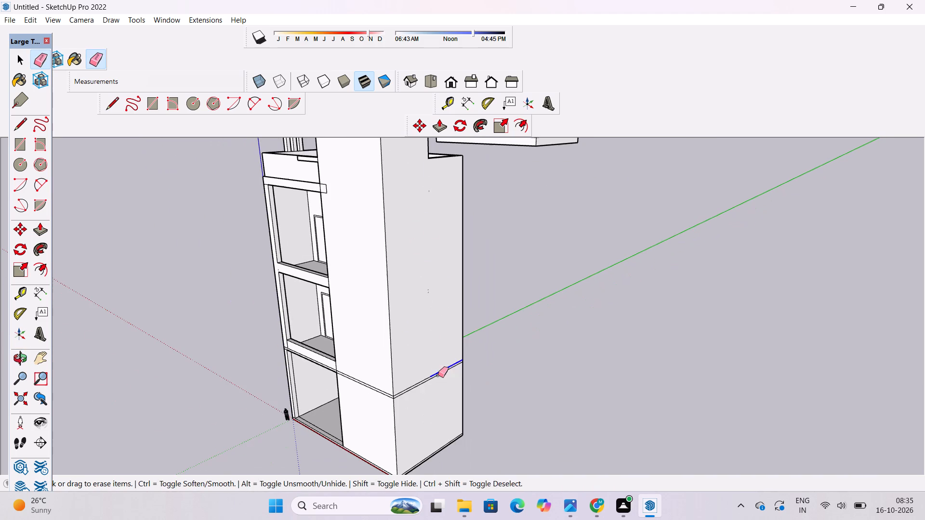
pyautogui.moveTo(438, 375); pyautogui.dragTo(438, 380)
pyautogui.moveTo(414, 369); pyautogui.dragTo(417, 388)
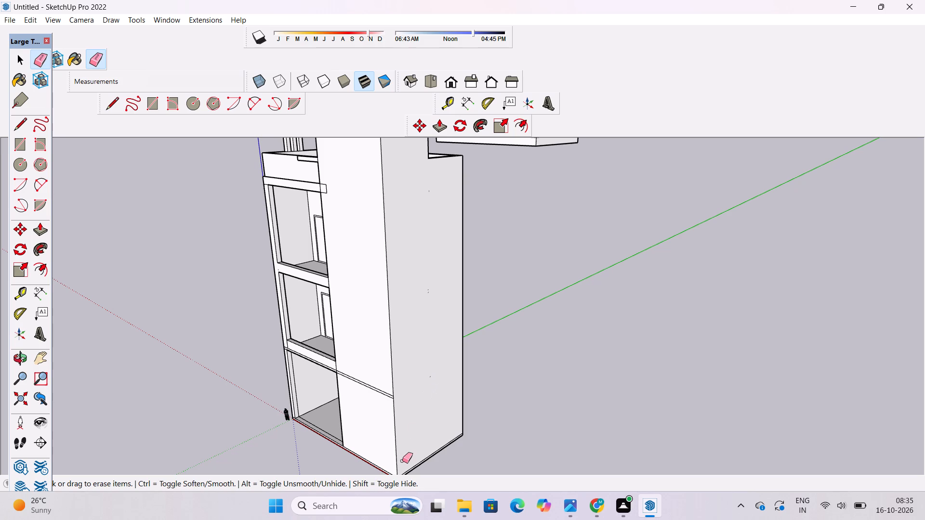
pyautogui.press('Escape')
# Examine the opposite side wall and the upper storeys' recesses, including their floors, ceilings and ledges.
pyautogui.press('space')
pyautogui.press('o')
pyautogui.scroll(-5, 343, 325)
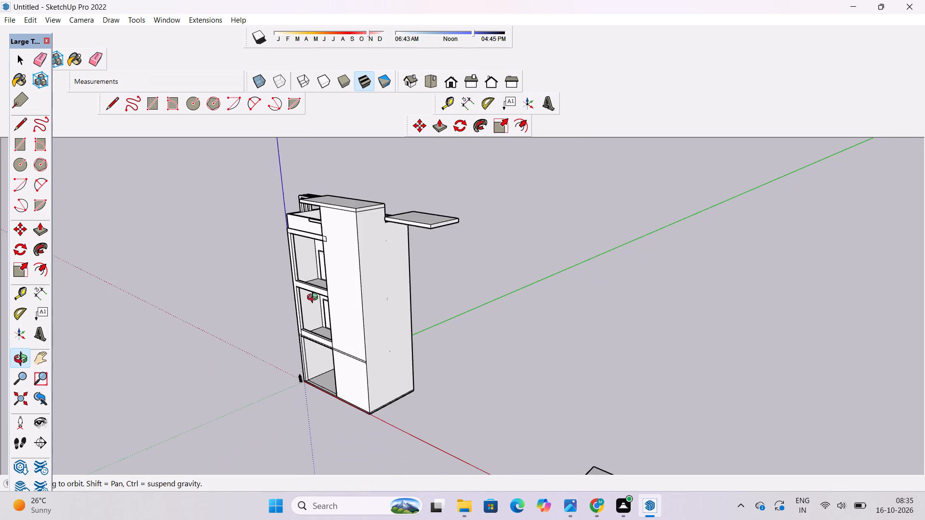
pyautogui.scroll(2, 315, 299)
pyautogui.moveTo(279, 302); pyautogui.dragTo(685, 177)
pyautogui.scroll(4, 512, 273)
pyautogui.moveTo(512, 282); pyautogui.dragTo(453, 368)
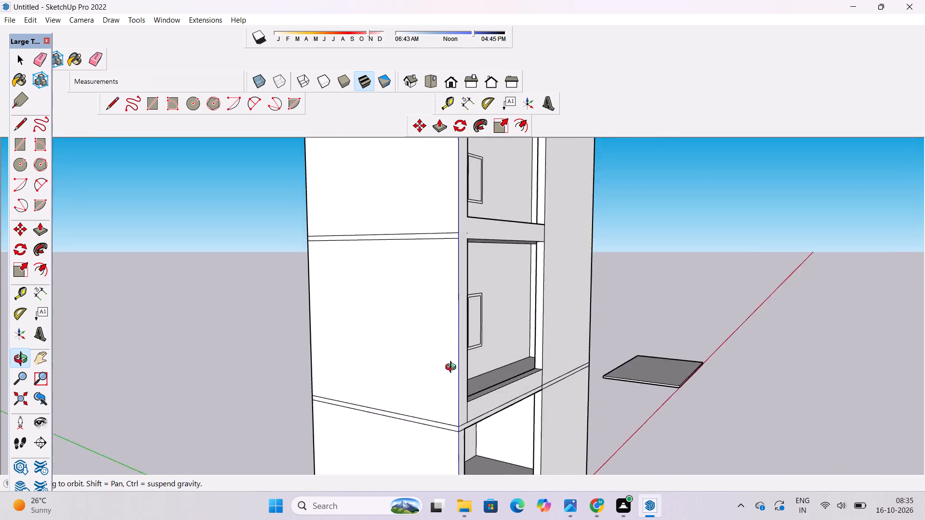
pyautogui.moveTo(453, 368); pyautogui.dragTo(448, 373)
pyautogui.scroll(-3, 465, 337)
pyautogui.keyDown('shift'); pyautogui.moveTo(494, 306); pyautogui.dragTo(406, 401); pyautogui.keyUp('shift')
pyautogui.scroll(5, 425, 370)
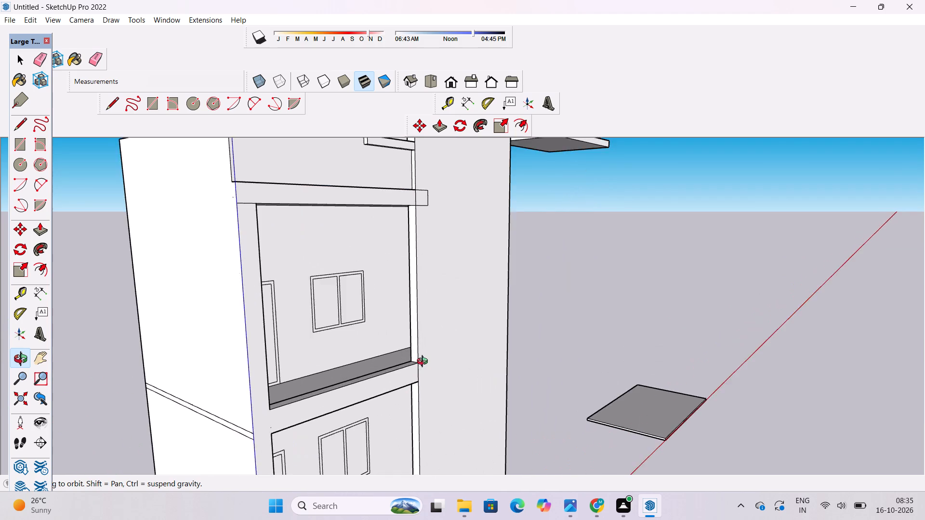
pyautogui.scroll(19, 424, 363)
pyautogui.moveTo(359, 368); pyautogui.dragTo(448, 385)
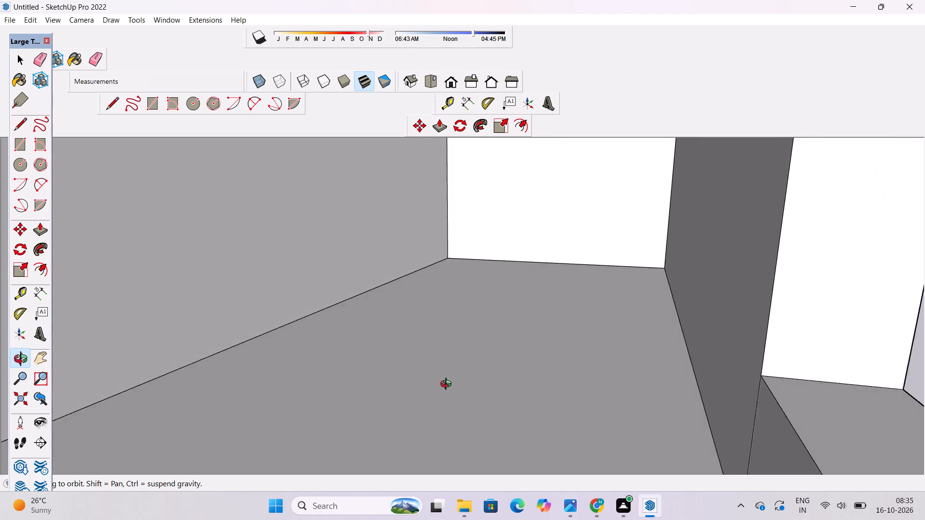
pyautogui.moveTo(448, 385); pyautogui.dragTo(378, 352)
pyautogui.scroll(-7, 374, 346)
pyautogui.keyDown('shift'); pyautogui.moveTo(378, 381); pyautogui.dragTo(410, 150); pyautogui.keyUp('shift')
pyautogui.scroll(-9, 426, 230)
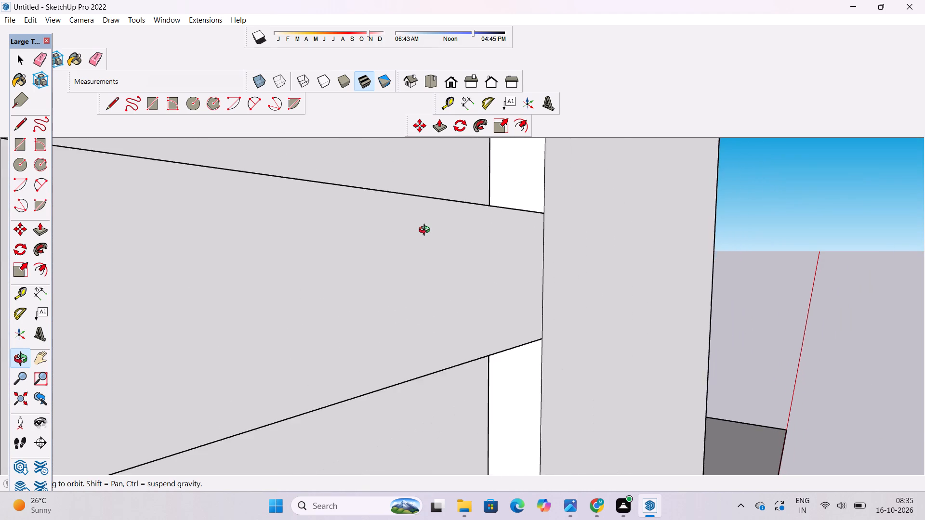
pyautogui.scroll(-7, 426, 231)
pyautogui.keyDown('shift'); pyautogui.moveTo(445, 280); pyautogui.dragTo(432, 201); pyautogui.keyUp('shift')
pyautogui.scroll(4, 434, 198)
pyautogui.moveTo(422, 305); pyautogui.dragTo(476, 283)
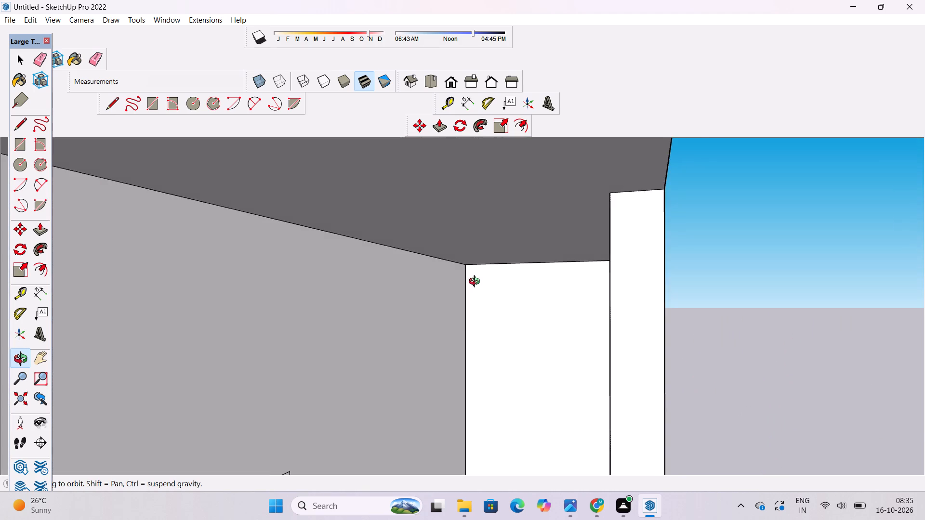
pyautogui.moveTo(476, 283); pyautogui.dragTo(203, 305)
pyautogui.scroll(-14, 263, 260)
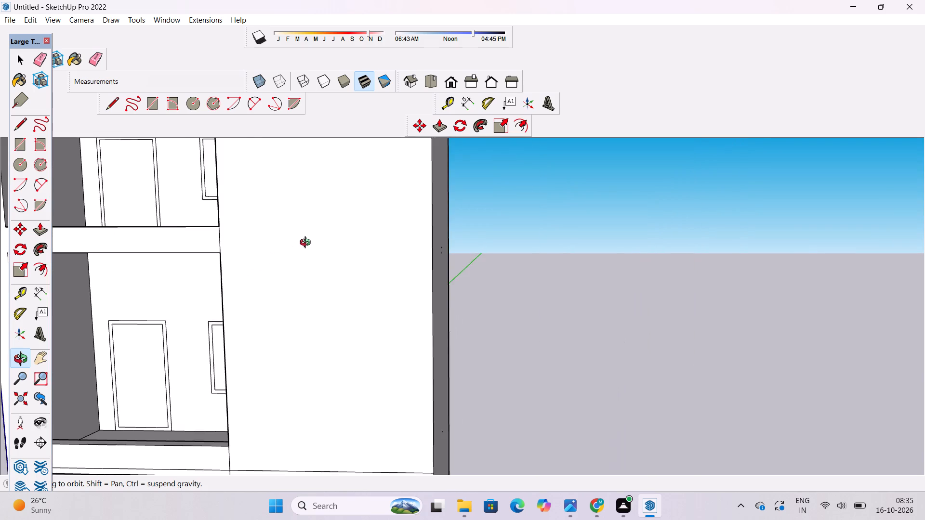
# Examine the ground-floor opening, the floor band above it and the lower recess's low wall from several angles.
pyautogui.scroll(-8, 307, 244)
pyautogui.keyDown('shift'); pyautogui.moveTo(166, 356); pyautogui.dragTo(246, 297); pyautogui.keyUp('shift')
pyautogui.scroll(11, 298, 325)
pyautogui.moveTo(278, 330); pyautogui.dragTo(451, 303)
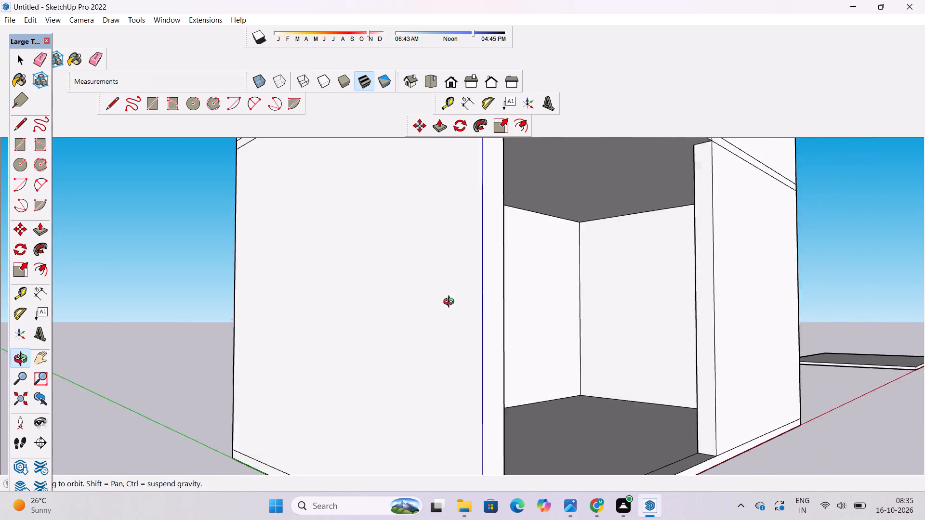
pyautogui.moveTo(451, 303); pyautogui.dragTo(383, 342)
pyautogui.scroll(-10, 256, 281)
pyautogui.keyDown('shift'); pyautogui.moveTo(442, 233); pyautogui.dragTo(445, 242); pyautogui.keyUp('shift')
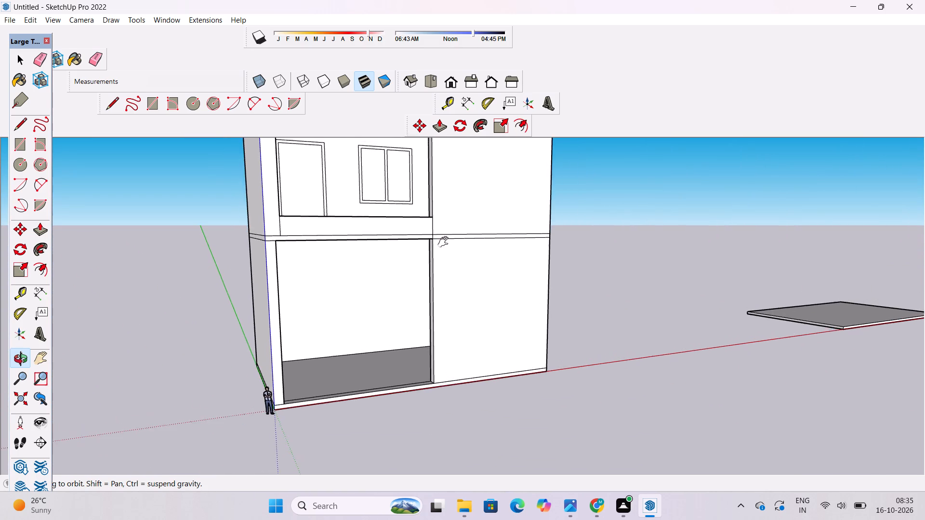
pyautogui.moveTo(445, 242); pyautogui.dragTo(378, 272)
pyautogui.scroll(2, 383, 268)
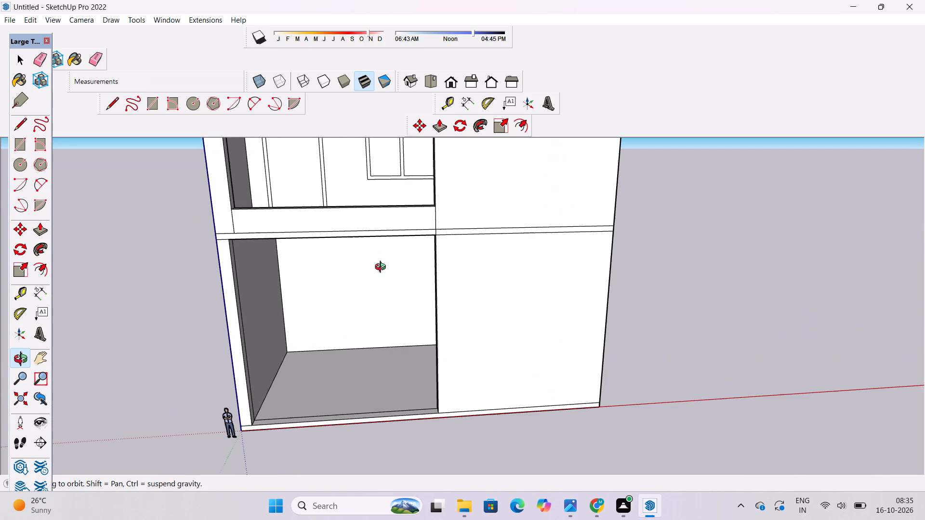
pyautogui.scroll(-2, 383, 268)
pyautogui.keyDown('shift'); pyautogui.moveTo(405, 275); pyautogui.dragTo(375, 299); pyautogui.keyUp('shift')
pyautogui.keyDown('shift'); pyautogui.moveTo(375, 299); pyautogui.dragTo(304, 324); pyautogui.keyUp('shift')
pyautogui.moveTo(353, 290); pyautogui.dragTo(335, 338)
pyautogui.moveTo(353, 324); pyautogui.dragTo(369, 286)
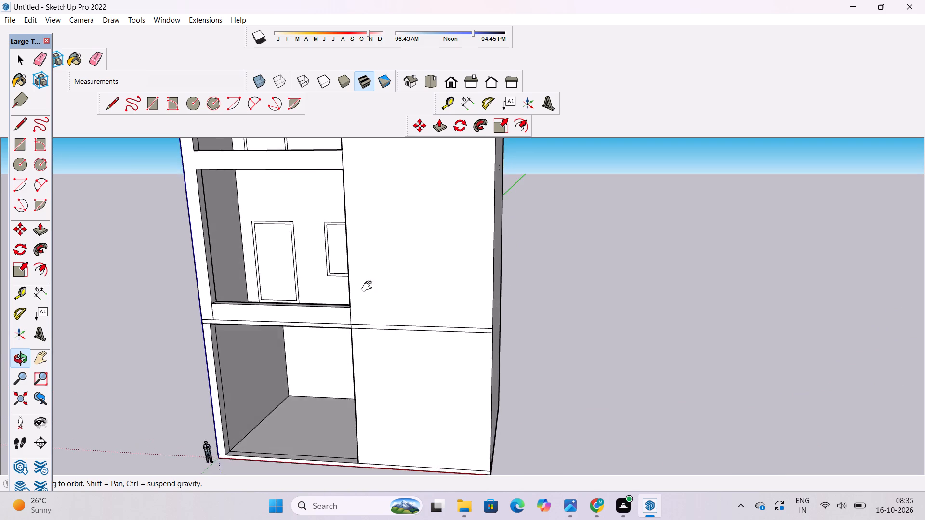
# Place a vertical guide on the solid bay, parallel to the recess edge, at the outer end of the top floor band's extension.
pyautogui.moveTo(369, 286); pyautogui.dragTo(284, 351)
pyautogui.keyDown('shift'); pyautogui.scroll(-6, 299, 328); pyautogui.keyUp('shift')
pyautogui.keyDown('shift'); pyautogui.moveTo(299, 327); pyautogui.dragTo(310, 339); pyautogui.keyUp('shift')
pyautogui.scroll(2, 298, 323)
pyautogui.keyDown('shift'); pyautogui.moveTo(294, 311); pyautogui.dragTo(320, 350); pyautogui.keyUp('shift')
pyautogui.moveTo(320, 350); pyautogui.dragTo(358, 290)
pyautogui.scroll(1, 319, 323)
pyautogui.moveTo(337, 306); pyautogui.dragTo(316, 333)
pyautogui.moveTo(299, 351); pyautogui.dragTo(311, 338)
pyautogui.keyDown('shift'); pyautogui.scroll(-4, 313, 333); pyautogui.keyUp('shift')
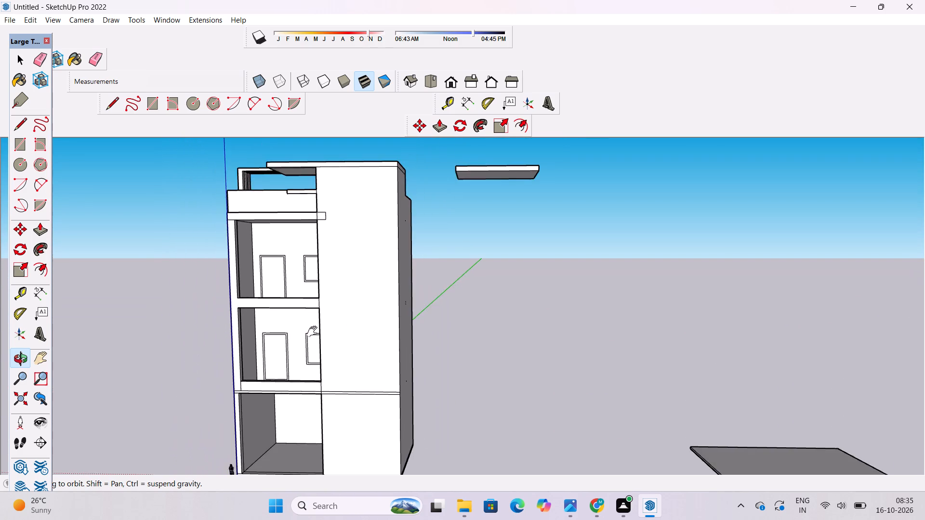
pyautogui.keyDown('shift'); pyautogui.scroll(3, 314, 332); pyautogui.keyUp('shift')
pyautogui.keyDown('shift'); pyautogui.moveTo(319, 327); pyautogui.dragTo(324, 325); pyautogui.keyUp('shift')
pyautogui.press('t')
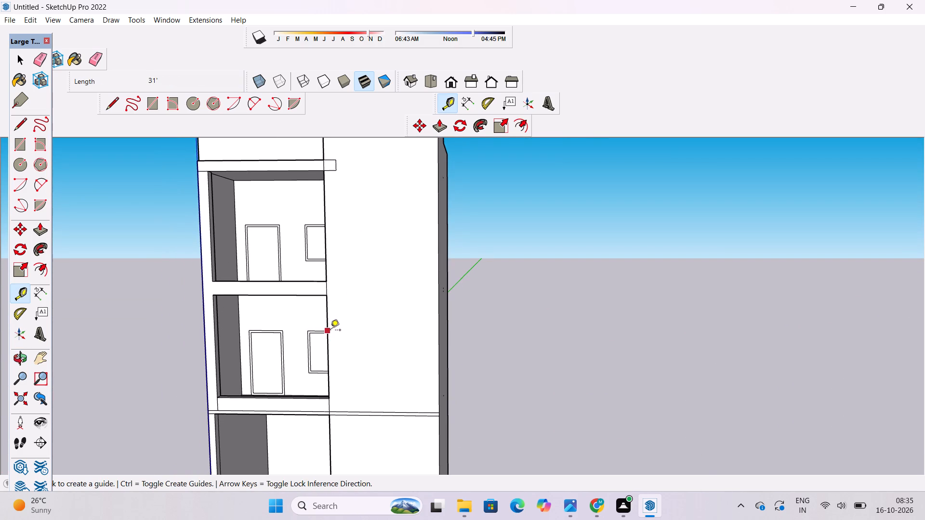
pyautogui.click(330, 331)
pyautogui.scroll(-4, 341, 323)
pyautogui.scroll(5, 332, 210)
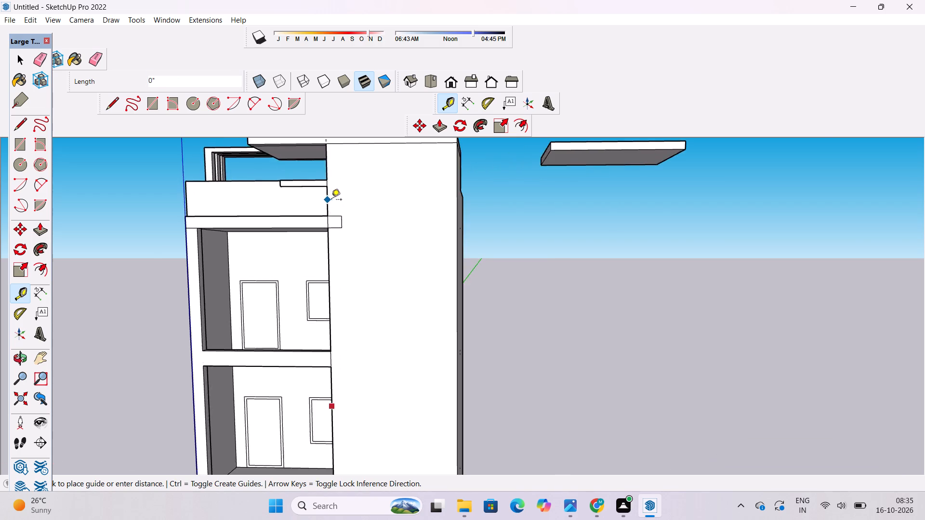
pyautogui.scroll(4, 331, 200)
pyautogui.click(350, 225)
# Place two horizontal guides 4' apart along the upper and lower edges of the floor band between the two recessed storeys.
pyautogui.scroll(-6, 336, 175)
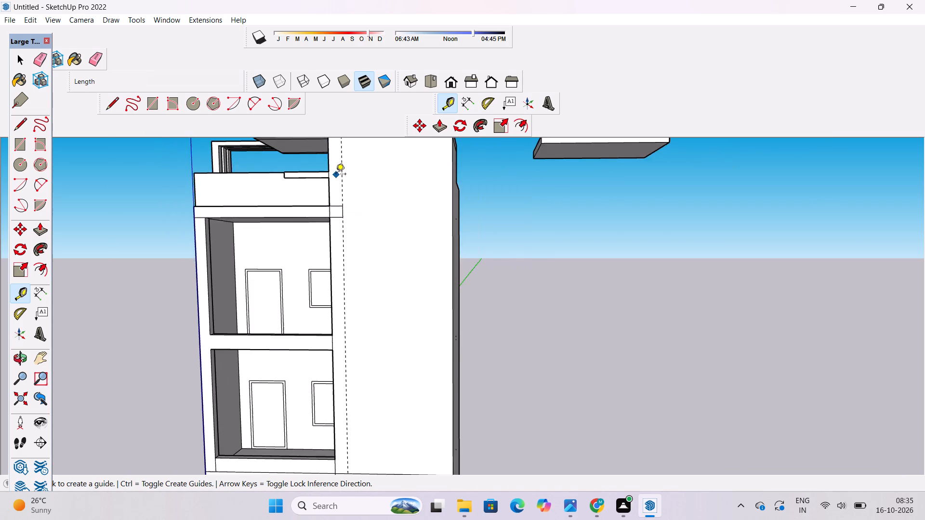
pyautogui.scroll(-3, 336, 175)
pyautogui.scroll(17, 336, 315)
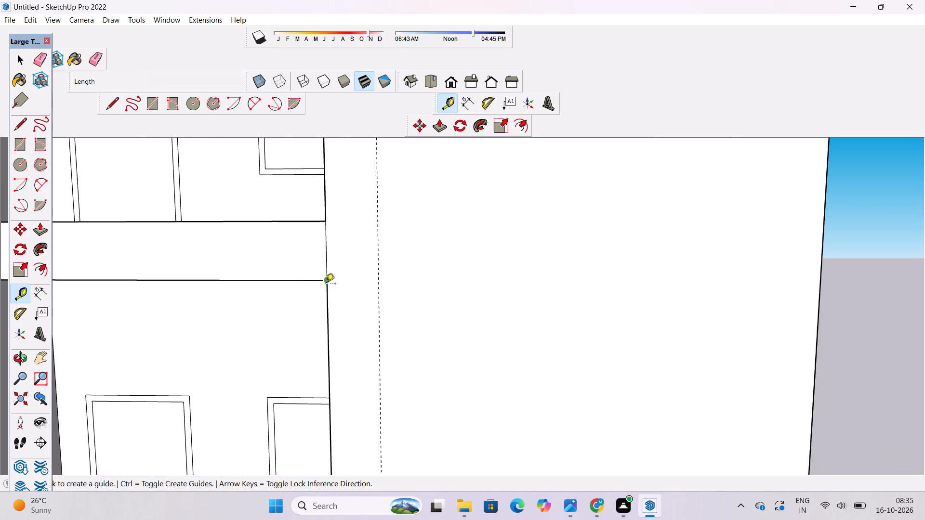
pyautogui.click(321, 280)
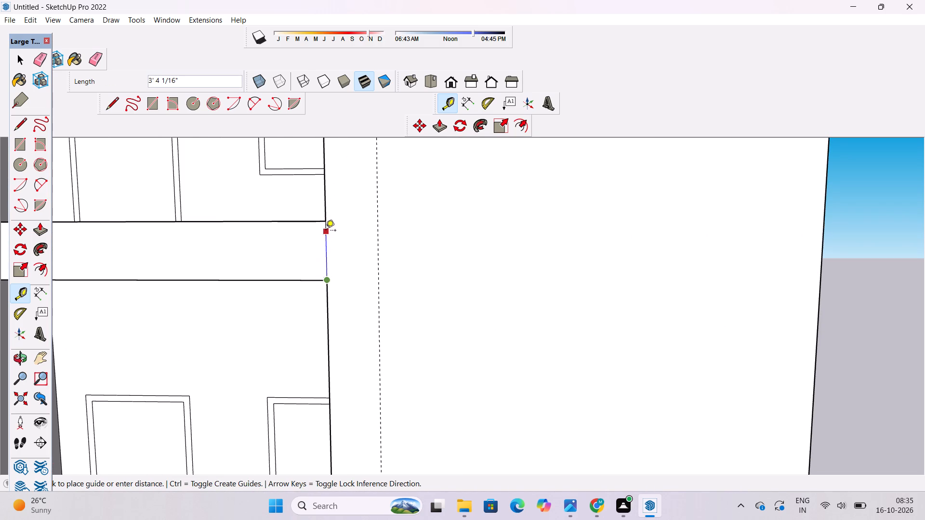
pyautogui.press('space')
pyautogui.write('t')
pyautogui.click(262, 281)
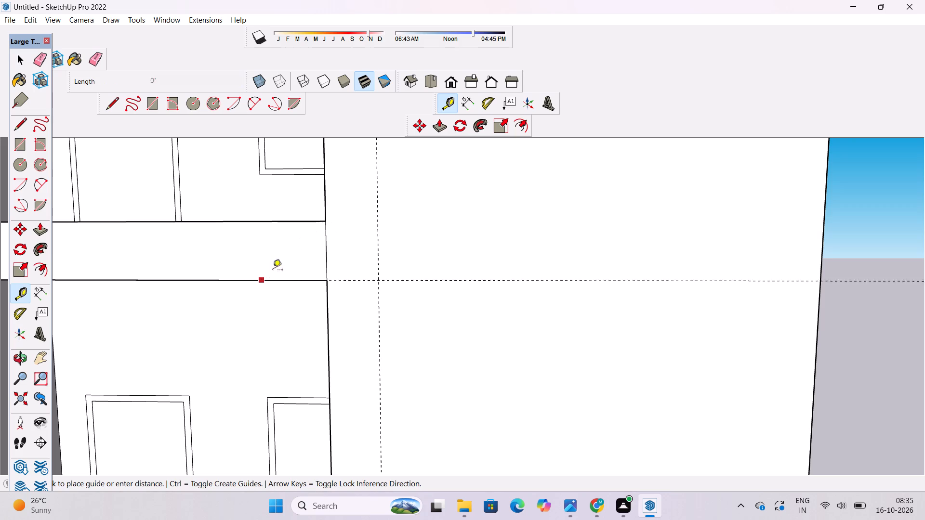
pyautogui.click(324, 222)
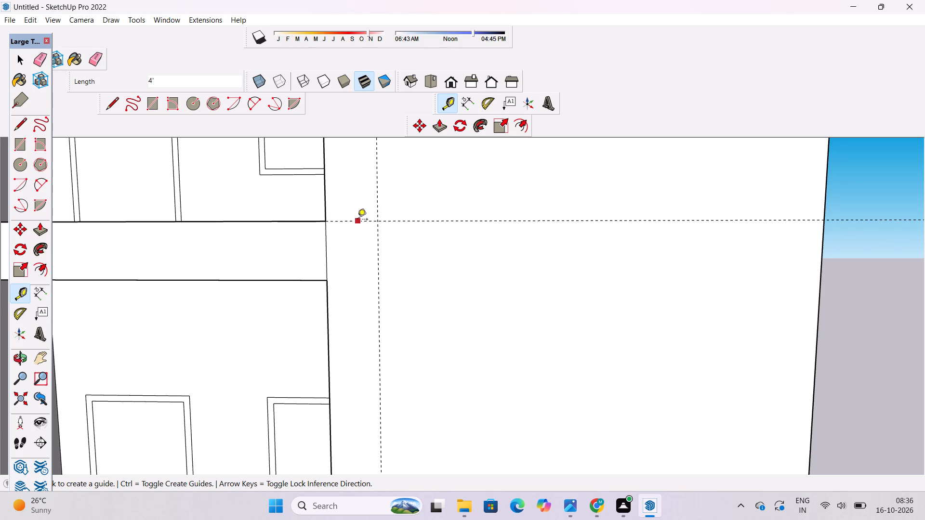
pyautogui.click(357, 220)
pyautogui.click(329, 280)
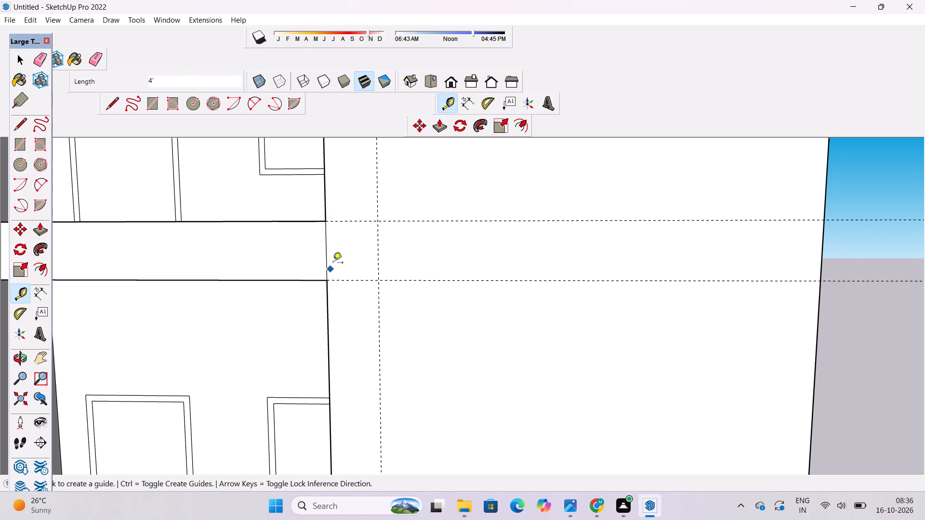
# Place a horizontal guide 31' below the floor band's lower edge, along the top of the lower recess's low wall.
pyautogui.scroll(-10, 334, 235)
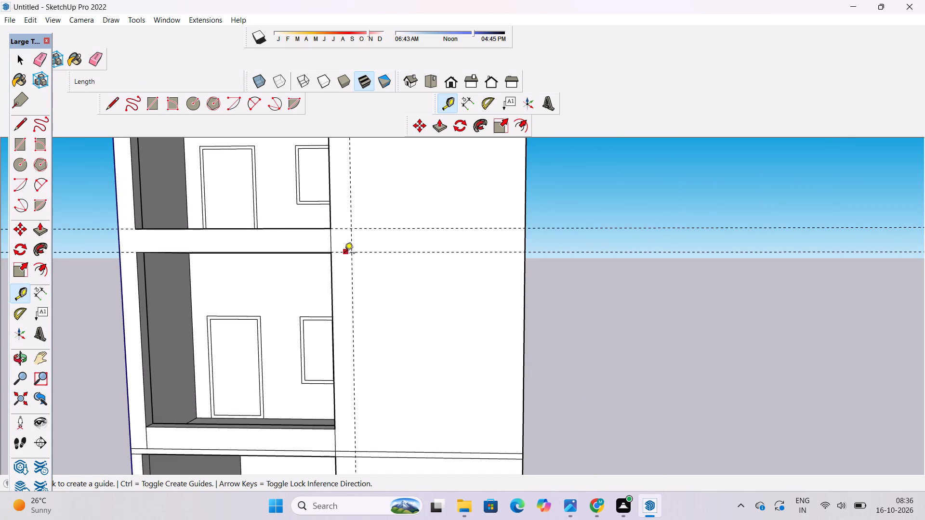
pyautogui.click(344, 254)
pyautogui.scroll(-3, 346, 252)
pyautogui.scroll(6, 353, 385)
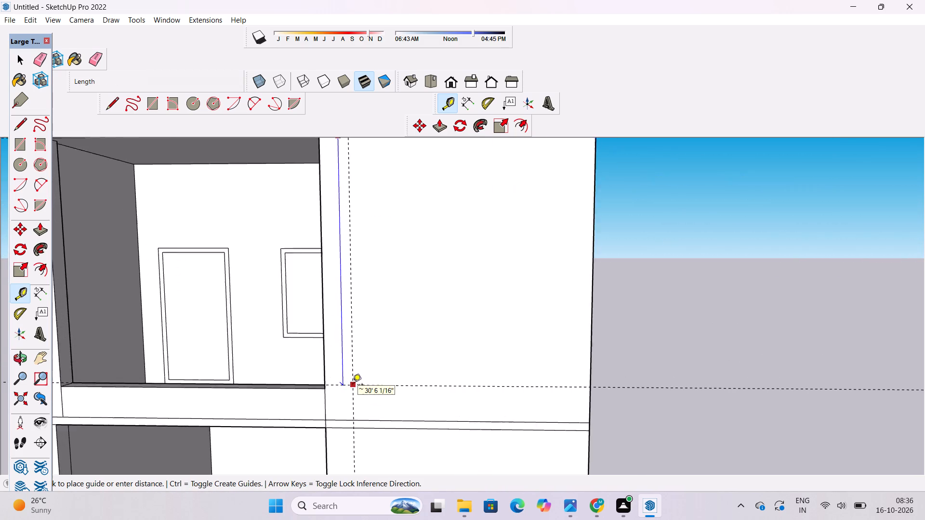
pyautogui.scroll(2, 353, 385)
pyautogui.click(319, 392)
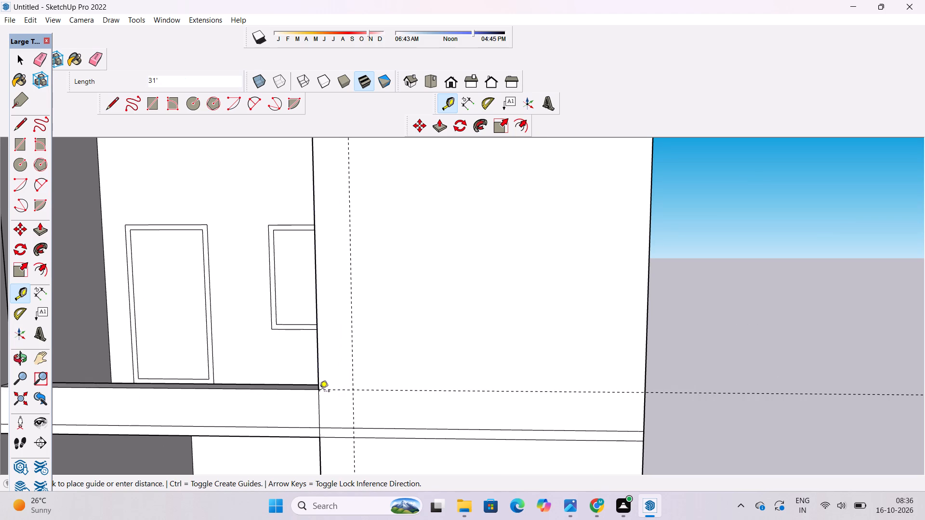
# Draw a 5' high rectangle on the solid bay extending the lower recess's low wall out to the vertical guide.
pyautogui.scroll(-11, 319, 392)
pyautogui.scroll(3, 318, 391)
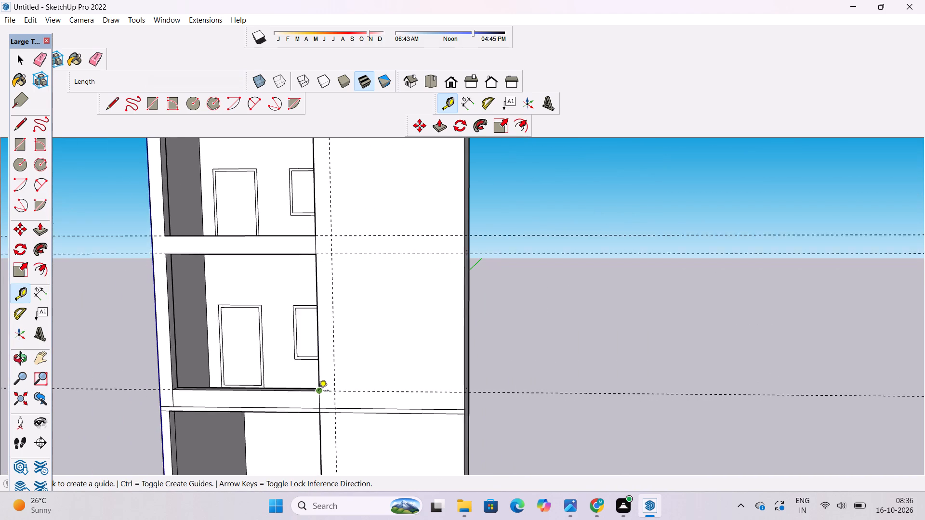
pyautogui.scroll(1, 318, 391)
pyautogui.press('r')
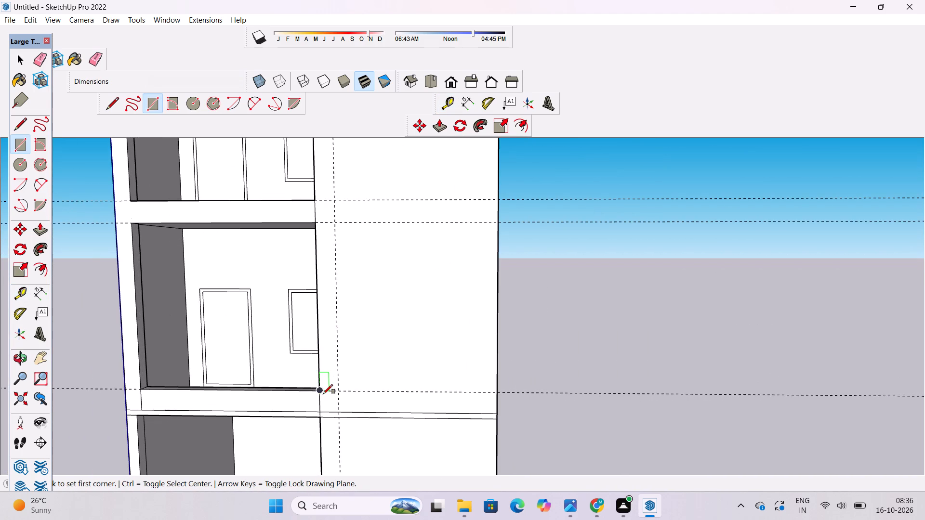
pyautogui.scroll(4, 321, 394)
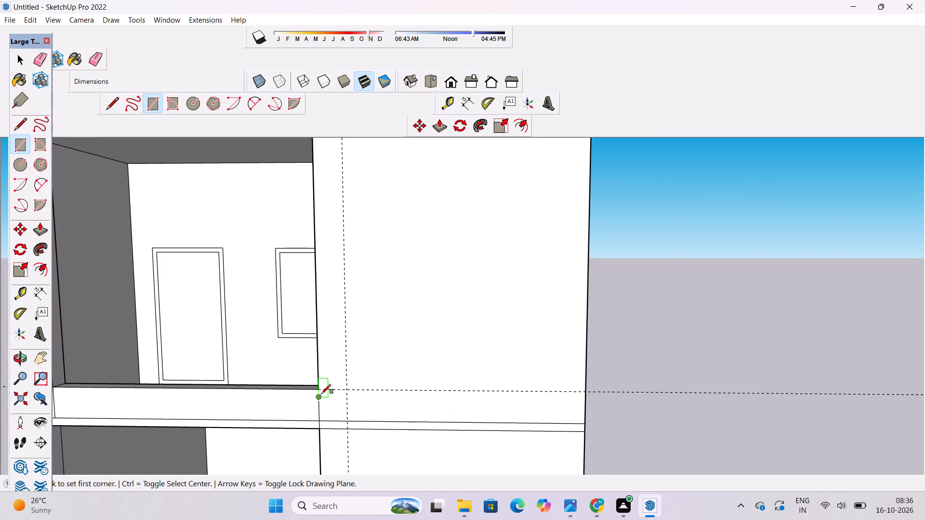
pyautogui.click(320, 388)
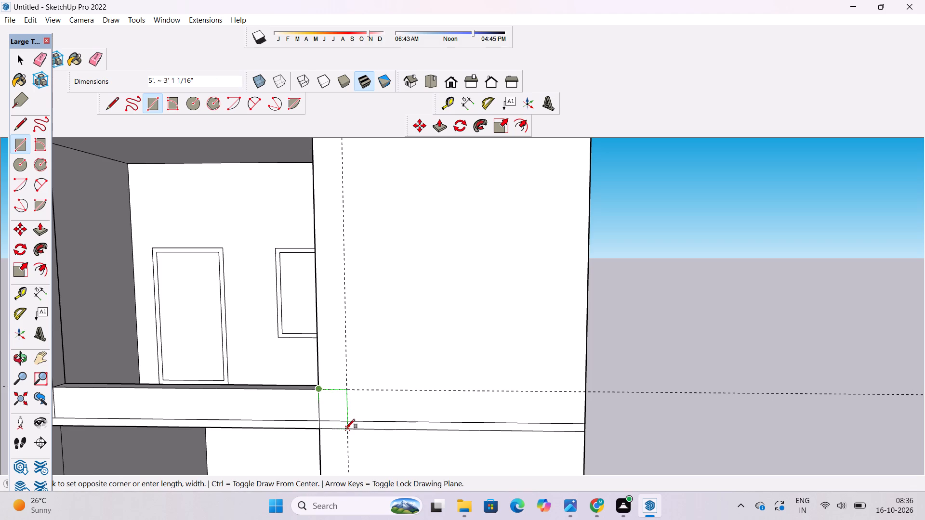
pyautogui.click(347, 431)
# Draw a 4' high rectangle on the solid bay extending the middle floor band out to the vertical guide.
pyautogui.scroll(-8, 340, 430)
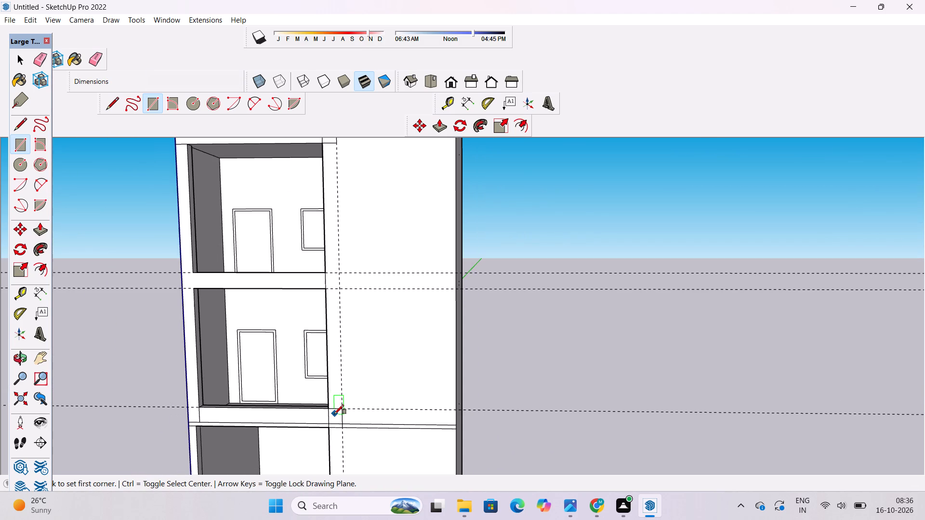
pyautogui.scroll(-2, 336, 402)
pyautogui.scroll(5, 333, 296)
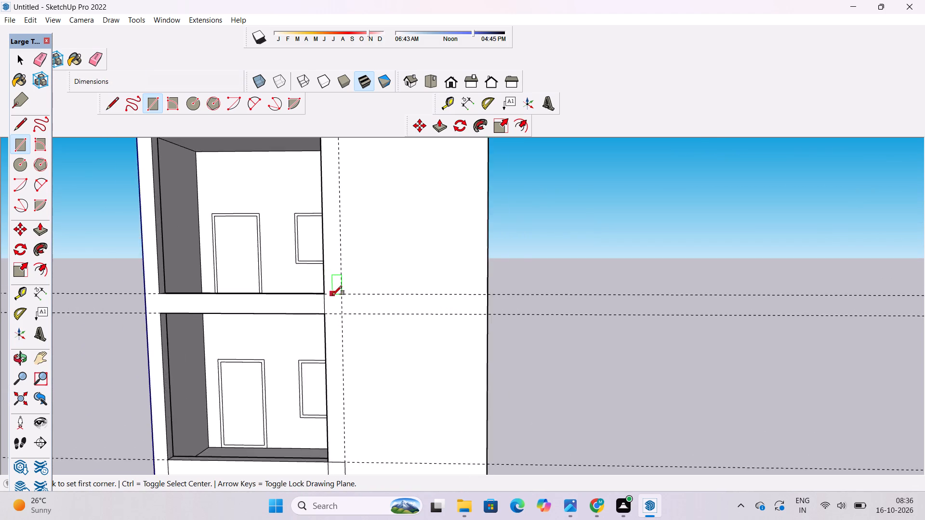
pyautogui.scroll(3, 332, 295)
pyautogui.click(325, 294)
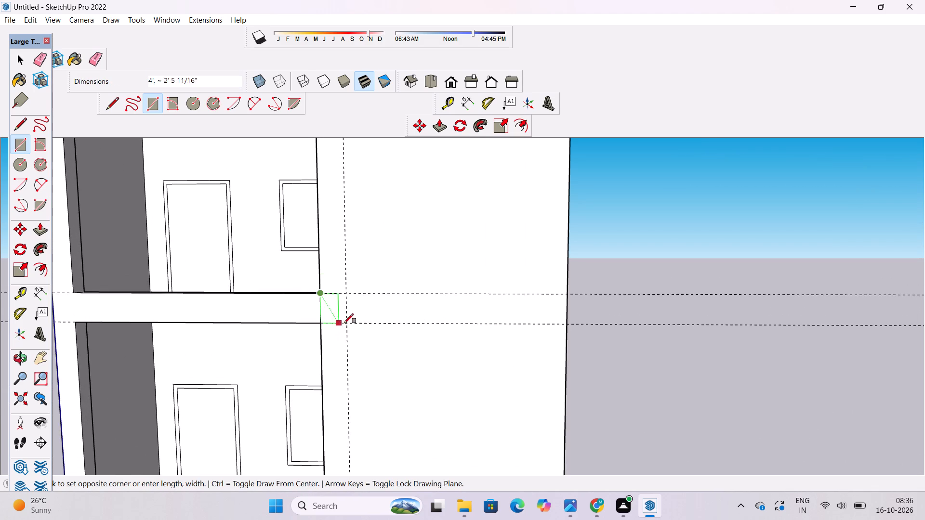
pyautogui.click(350, 324)
# Erase the three horizontal guides and the vertical guide from the facade.
pyautogui.press('e')
pyautogui.moveTo(376, 267); pyautogui.dragTo(380, 301)
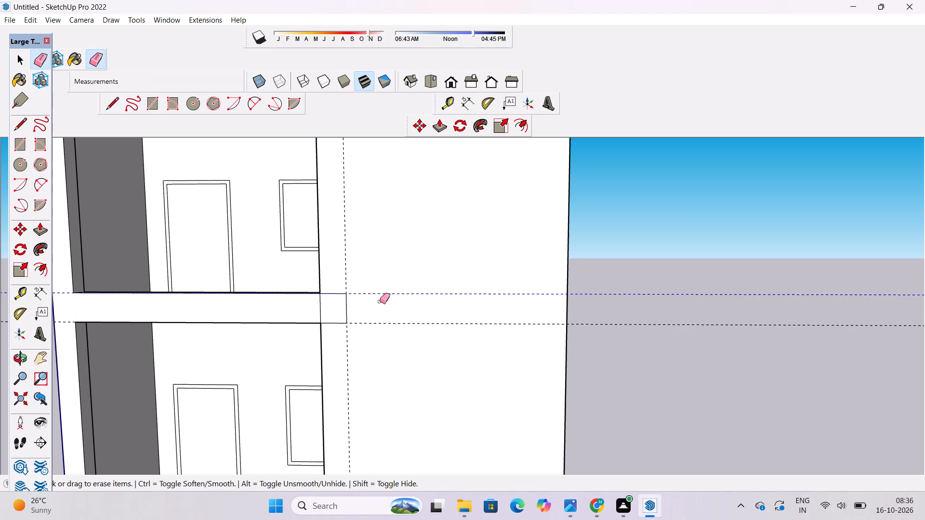
pyautogui.moveTo(380, 301); pyautogui.dragTo(378, 344)
pyautogui.click(345, 260)
pyautogui.scroll(-6, 389, 228)
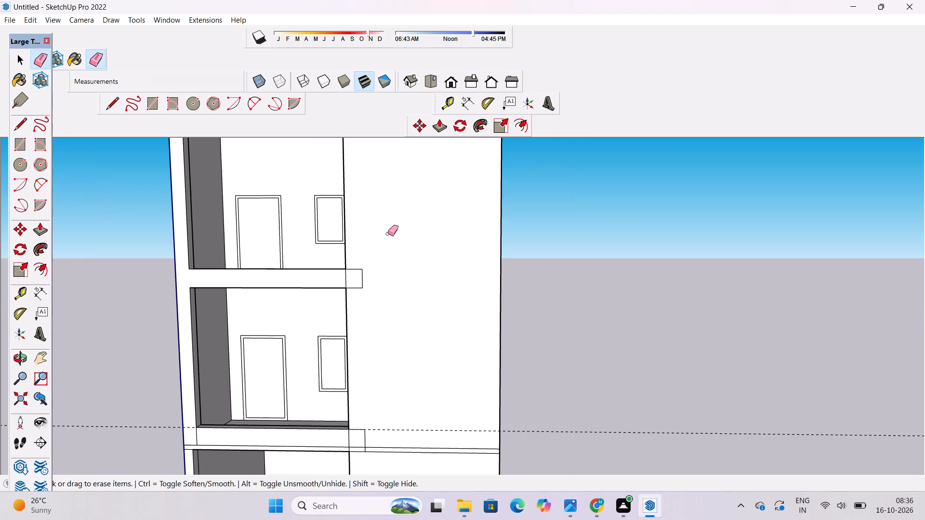
pyautogui.moveTo(393, 371); pyautogui.dragTo(402, 415)
# Erase the pair of horizontal floor lines across the solid bay and the line crossing the low wall and its extension.
pyautogui.scroll(-4, 372, 361)
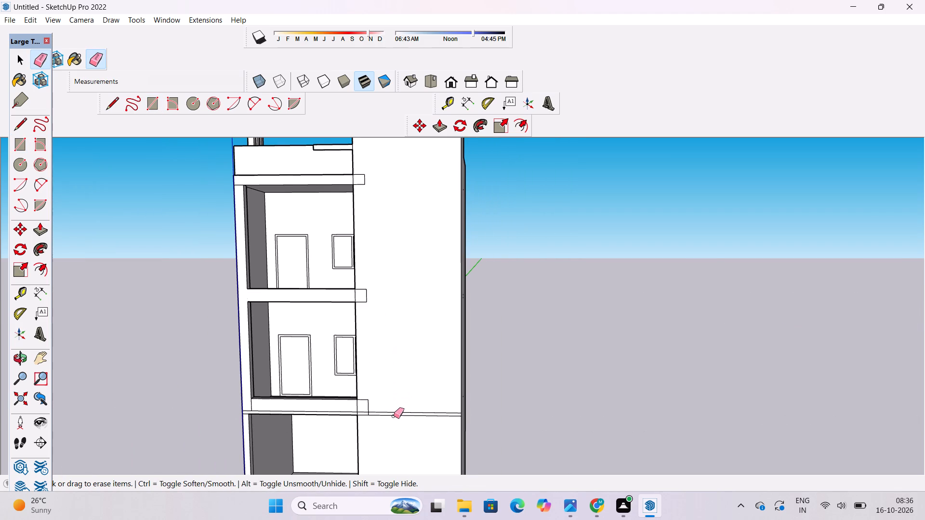
pyautogui.scroll(4, 402, 407)
pyautogui.moveTo(397, 386); pyautogui.dragTo(397, 387)
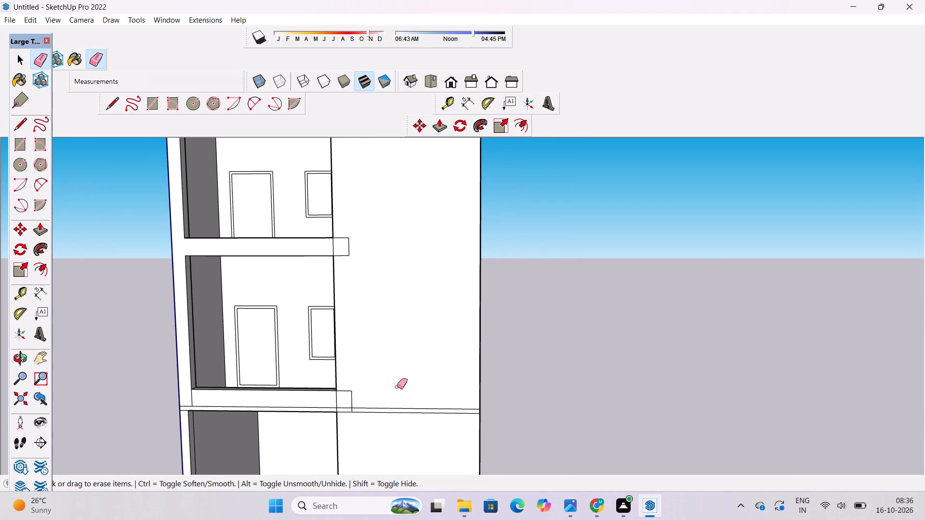
pyautogui.moveTo(397, 387); pyautogui.dragTo(388, 423)
pyautogui.scroll(8, 345, 414)
pyautogui.moveTo(347, 398); pyautogui.dragTo(345, 403)
pyautogui.moveTo(300, 395); pyautogui.dragTo(298, 403)
pyautogui.scroll(-8, 373, 371)
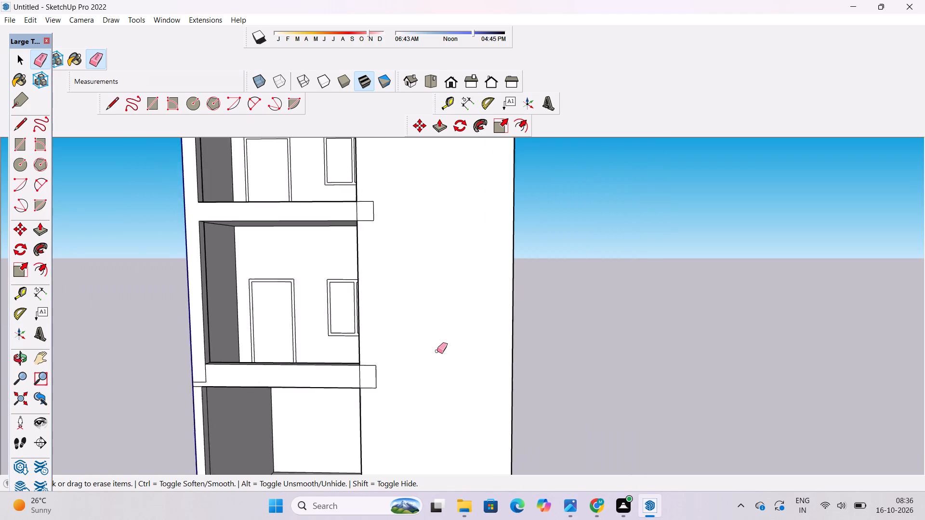
# Erase the leftover short lines at the low wall's outer end, beside the narrow edge pier.
pyautogui.scroll(-2, 437, 351)
pyautogui.scroll(9, 246, 379)
pyautogui.moveTo(229, 372); pyautogui.dragTo(231, 377)
pyautogui.moveTo(246, 370); pyautogui.dragTo(240, 364)
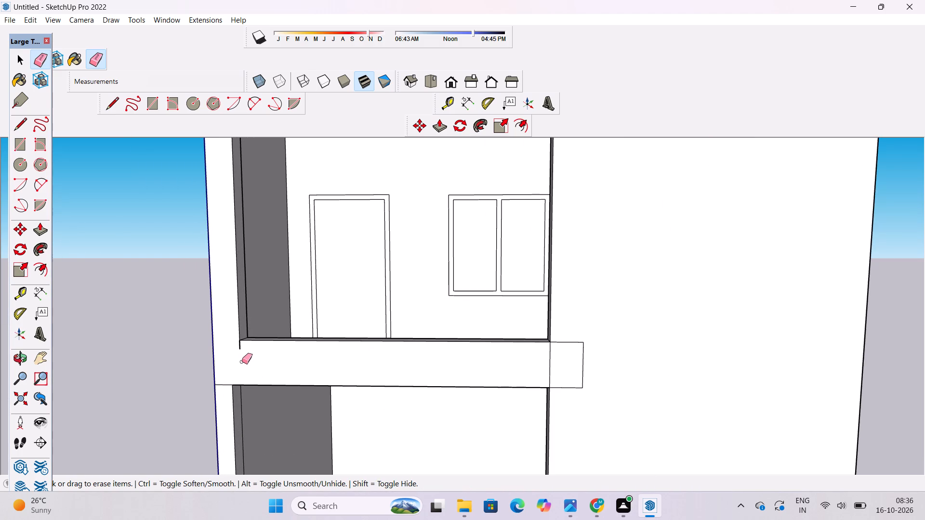
pyautogui.scroll(6, 246, 358)
pyautogui.click(235, 332)
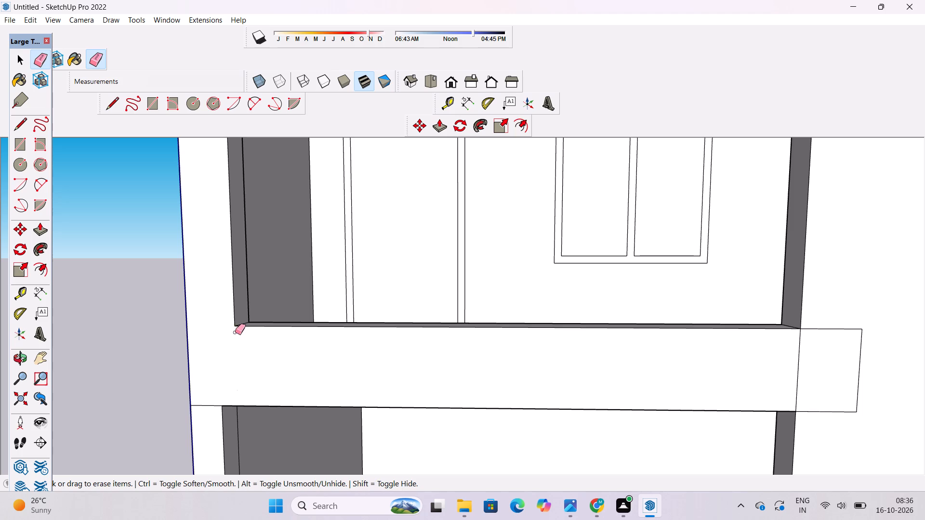
# Examine the ground-floor opening and its interior, and return to the front view.
pyautogui.press('o')
pyautogui.scroll(-14, 282, 278)
pyautogui.moveTo(287, 272); pyautogui.dragTo(329, 295)
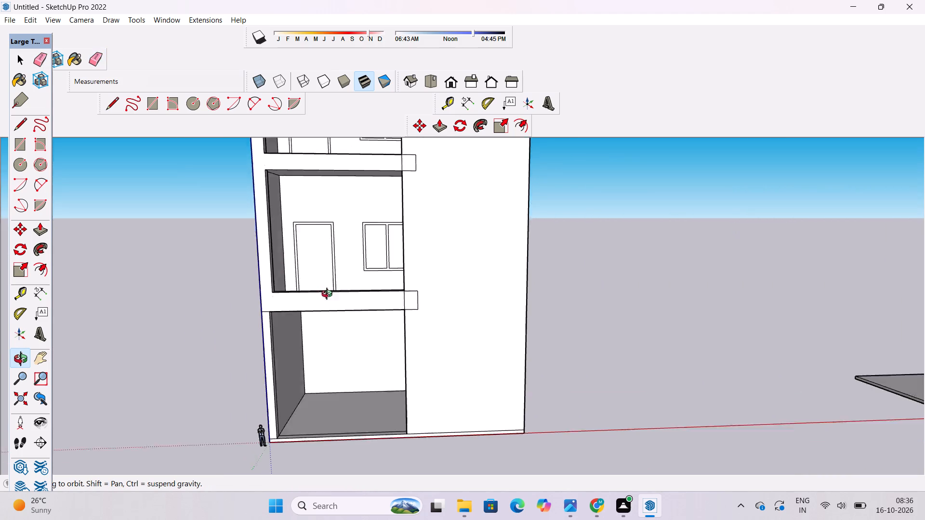
pyautogui.moveTo(329, 295); pyautogui.dragTo(491, 359)
pyautogui.scroll(20, 448, 311)
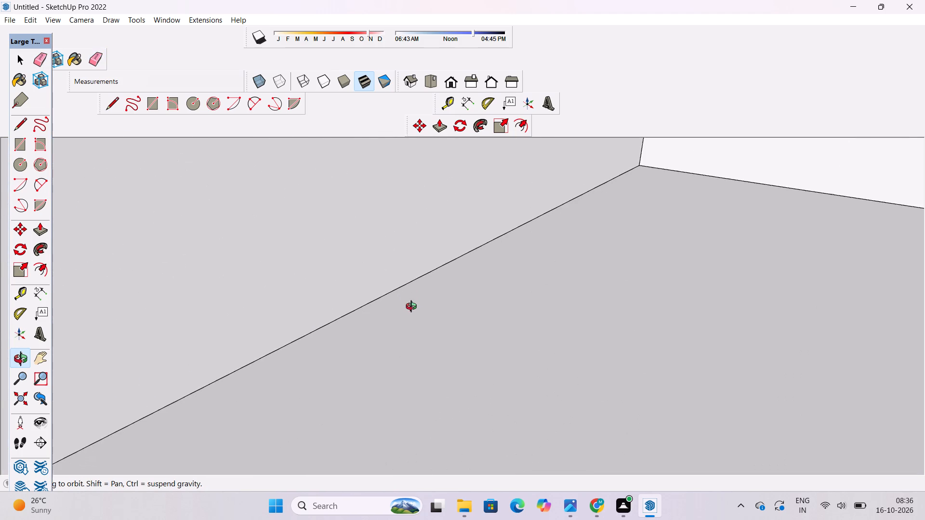
pyautogui.scroll(2, 413, 308)
pyautogui.moveTo(413, 308); pyautogui.dragTo(251, 317)
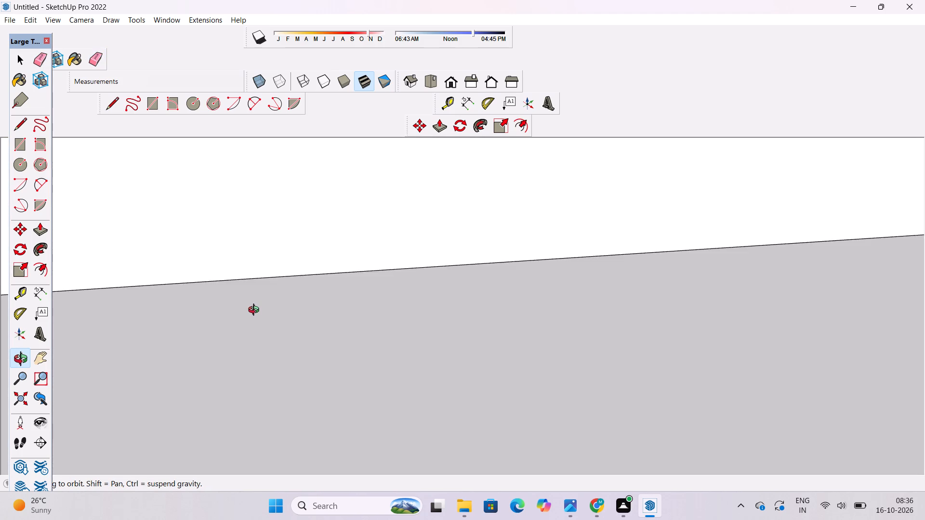
pyautogui.scroll(-20, 256, 311)
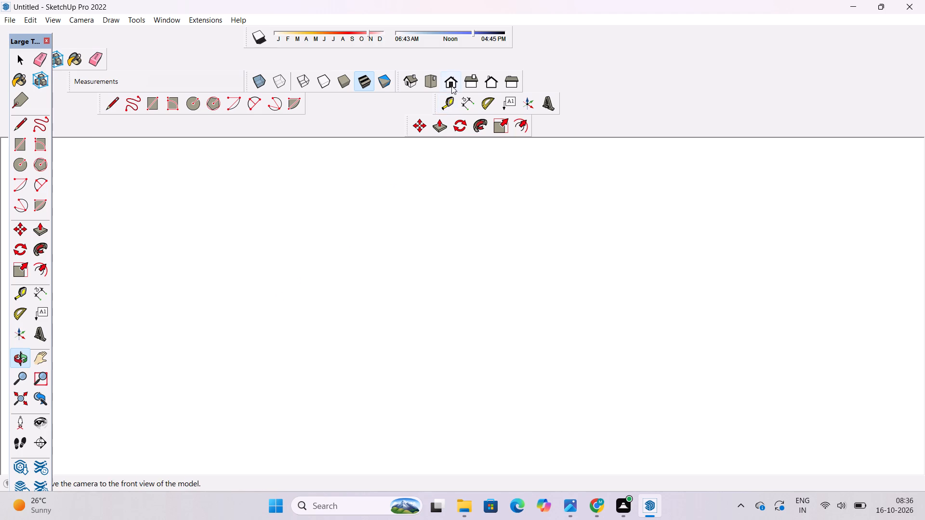
pyautogui.click(453, 82)
pyautogui.scroll(-20, 343, 292)
pyautogui.keyDown('shift'); pyautogui.moveTo(288, 317); pyautogui.dragTo(450, 330); pyautogui.keyUp('shift')
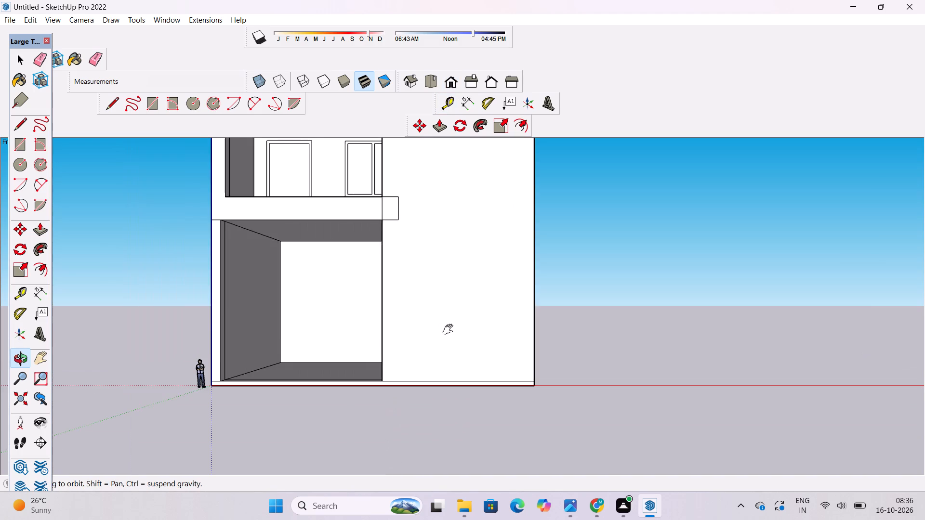
pyautogui.moveTo(450, 330); pyautogui.dragTo(461, 337)
# Erase the vertical line dividing the low wall from its extension on the solid bay.
pyautogui.scroll(3, 418, 261)
pyautogui.keyDown('shift'); pyautogui.moveTo(415, 257); pyautogui.dragTo(447, 355); pyautogui.keyUp('shift')
pyautogui.scroll(7, 401, 304)
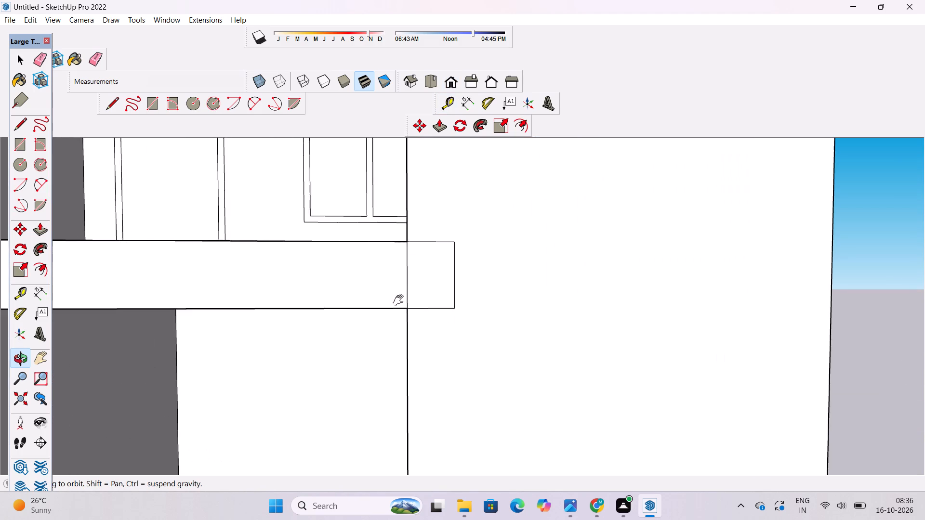
pyautogui.keyDown('shift'); pyautogui.moveTo(400, 299); pyautogui.dragTo(385, 310); pyautogui.keyUp('shift')
pyautogui.click(384, 310)
pyautogui.moveTo(387, 310); pyautogui.dragTo(453, 350)
pyautogui.press('e')
pyautogui.moveTo(428, 302); pyautogui.dragTo(417, 309)
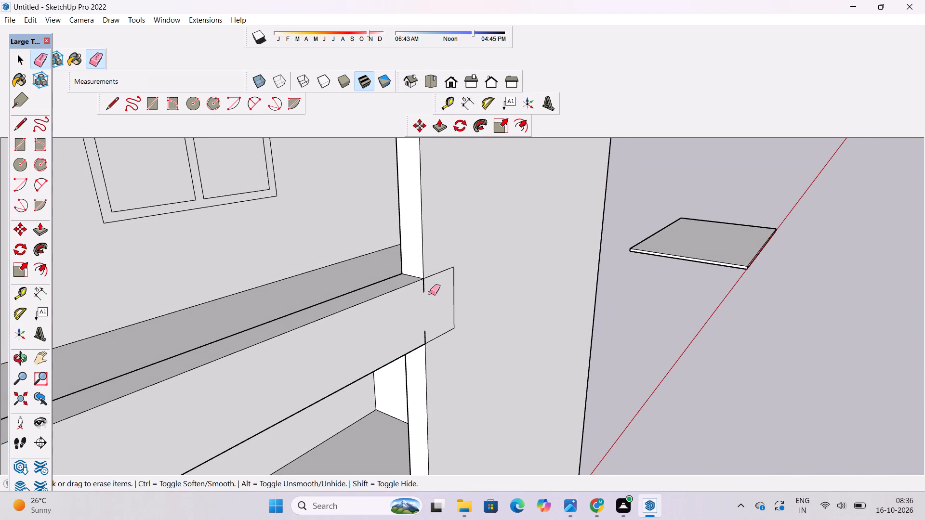
pyautogui.moveTo(427, 282); pyautogui.dragTo(422, 285)
pyautogui.moveTo(429, 313); pyautogui.dragTo(423, 337)
# Erase the leftover vertical line on the inner wall of the recess, behind the low wall beside the solid bay.
pyautogui.press('o')
pyautogui.scroll(17, 410, 308)
pyautogui.moveTo(396, 297); pyautogui.dragTo(655, 272)
pyautogui.press('e')
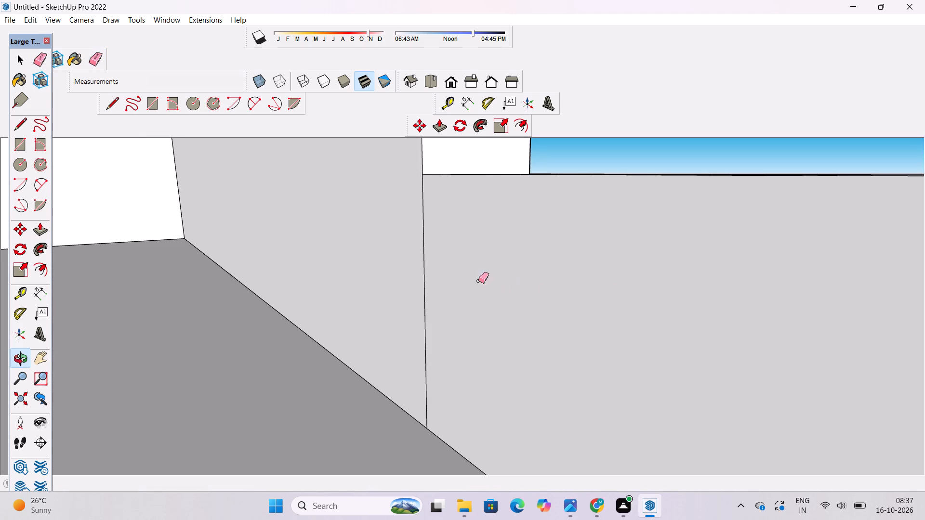
pyautogui.click(422, 262)
pyautogui.click(424, 256)
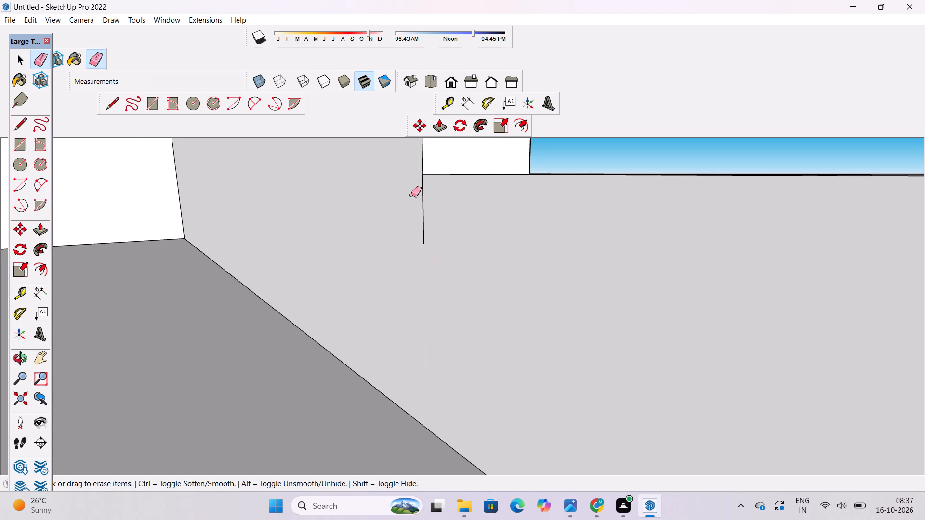
pyautogui.moveTo(427, 187); pyautogui.dragTo(419, 197)
pyautogui.press('o')
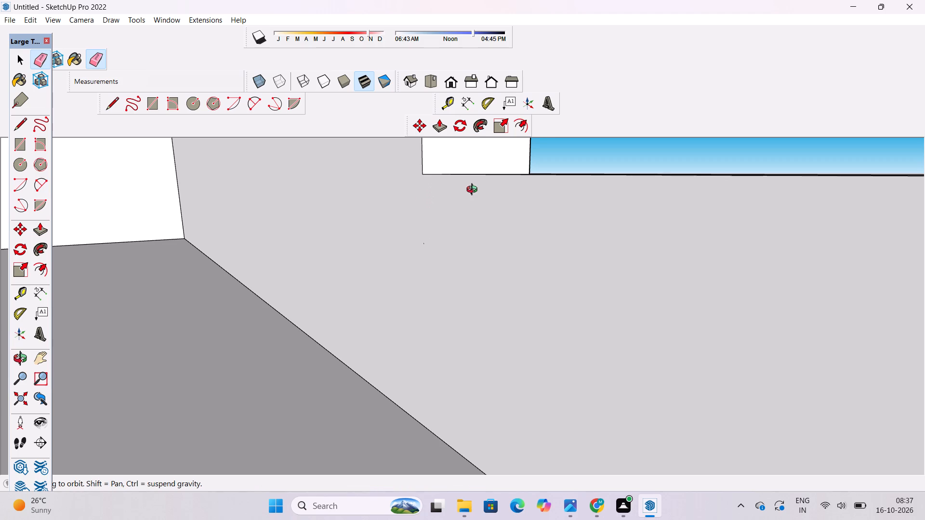
# Erase the vertical line dividing the next floor band from its extension on the solid bay.
pyautogui.scroll(-10, 479, 188)
pyautogui.moveTo(754, 166); pyautogui.dragTo(347, 233)
pyautogui.scroll(-6, 460, 202)
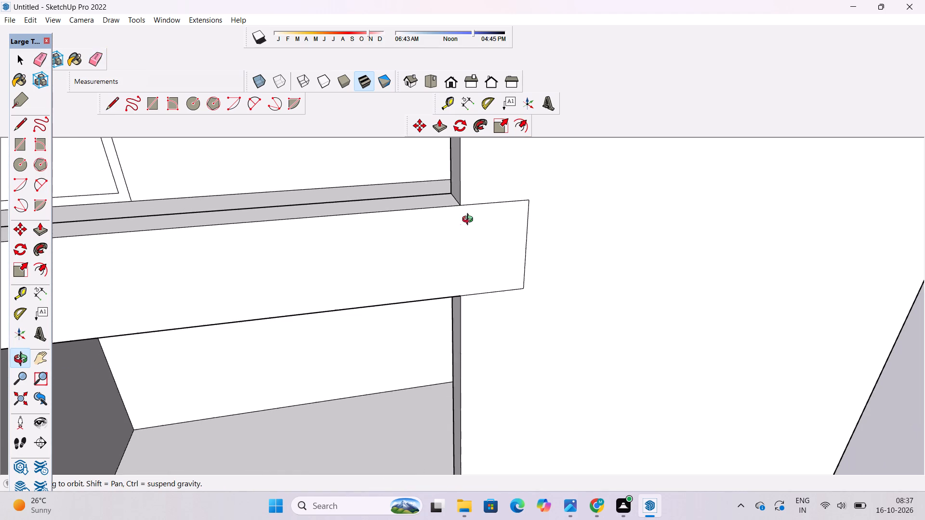
pyautogui.scroll(-3, 470, 221)
pyautogui.keyDown('shift'); pyautogui.moveTo(474, 220); pyautogui.dragTo(491, 273); pyautogui.keyUp('shift')
pyautogui.moveTo(495, 277); pyautogui.dragTo(474, 239)
pyautogui.scroll(-7, 471, 228)
pyautogui.keyDown('shift'); pyautogui.moveTo(471, 224); pyautogui.dragTo(483, 268); pyautogui.keyUp('shift')
pyautogui.scroll(-6, 488, 262)
pyautogui.keyDown('shift'); pyautogui.moveTo(505, 251); pyautogui.dragTo(523, 296); pyautogui.keyUp('shift')
pyautogui.moveTo(523, 297); pyautogui.dragTo(348, 306)
pyautogui.scroll(5, 440, 198)
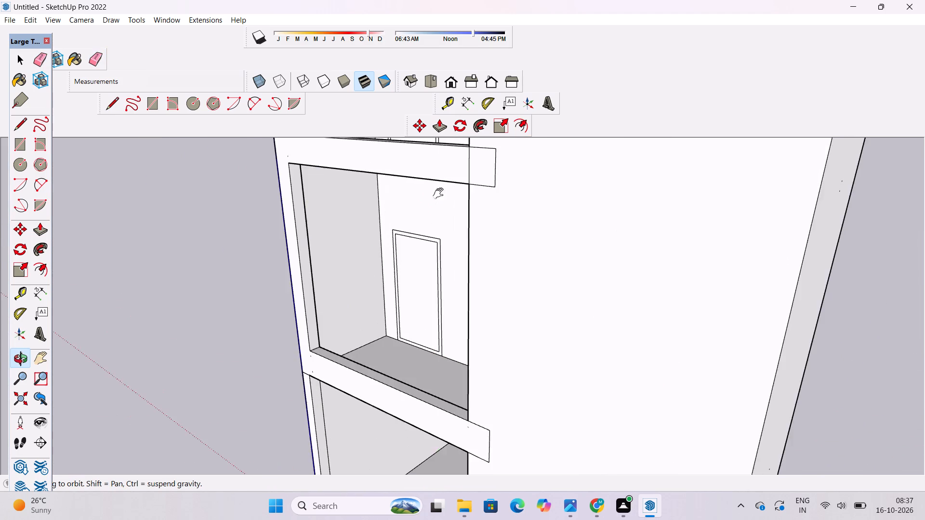
pyautogui.keyDown('shift'); pyautogui.moveTo(440, 194); pyautogui.dragTo(356, 243); pyautogui.keyUp('shift')
pyautogui.moveTo(356, 243); pyautogui.dragTo(459, 249)
pyautogui.keyDown('shift'); pyautogui.scroll(4, 436, 260); pyautogui.keyUp('shift')
pyautogui.keyDown('shift'); pyautogui.moveTo(435, 260); pyautogui.dragTo(432, 279); pyautogui.keyUp('shift')
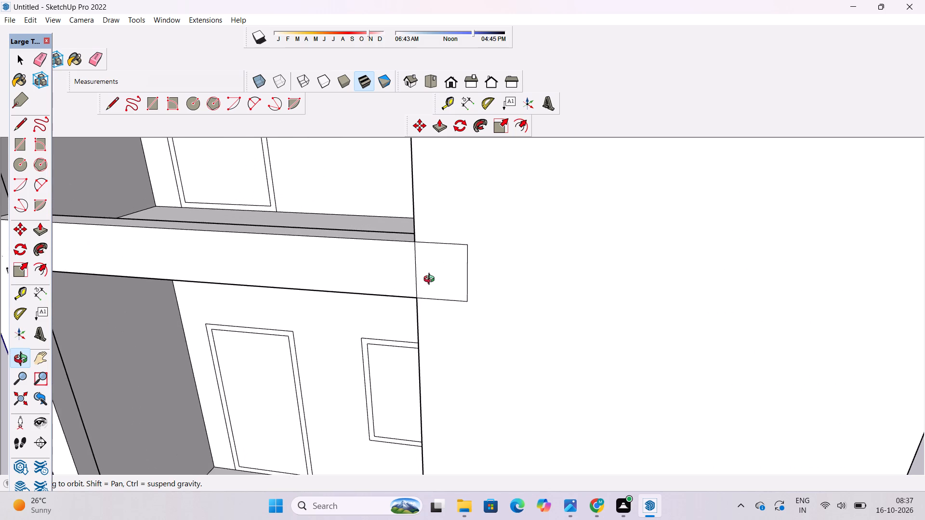
pyautogui.moveTo(431, 280); pyautogui.dragTo(440, 261)
pyautogui.press('e')
pyautogui.click(440, 260)
pyautogui.moveTo(435, 257); pyautogui.dragTo(419, 250)
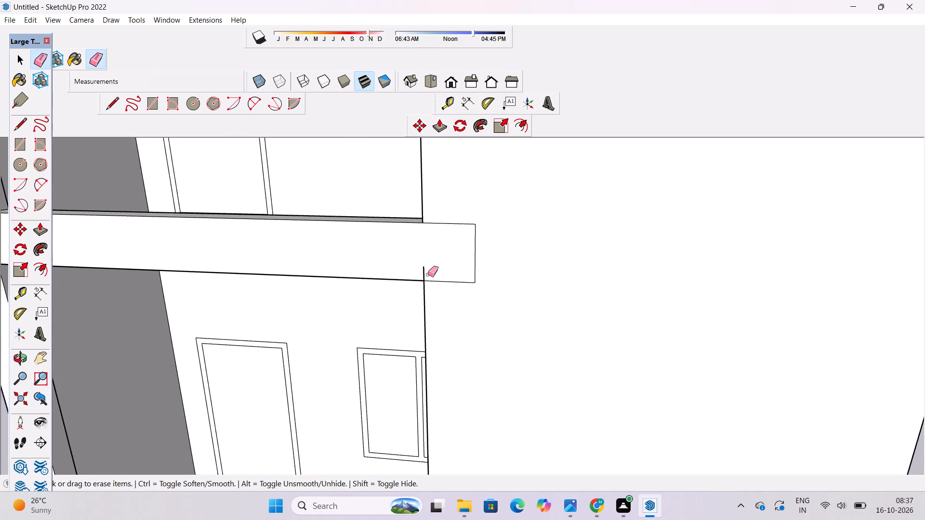
pyautogui.moveTo(428, 273); pyautogui.dragTo(417, 268)
pyautogui.moveTo(429, 272); pyautogui.dragTo(425, 271)
pyautogui.moveTo(425, 271); pyautogui.dragTo(430, 277)
# Erase the short leftover line on the inner side of that floor band, where it meets the solid bay.
pyautogui.press('i')
pyautogui.press('o')
pyautogui.scroll(6, 406, 265)
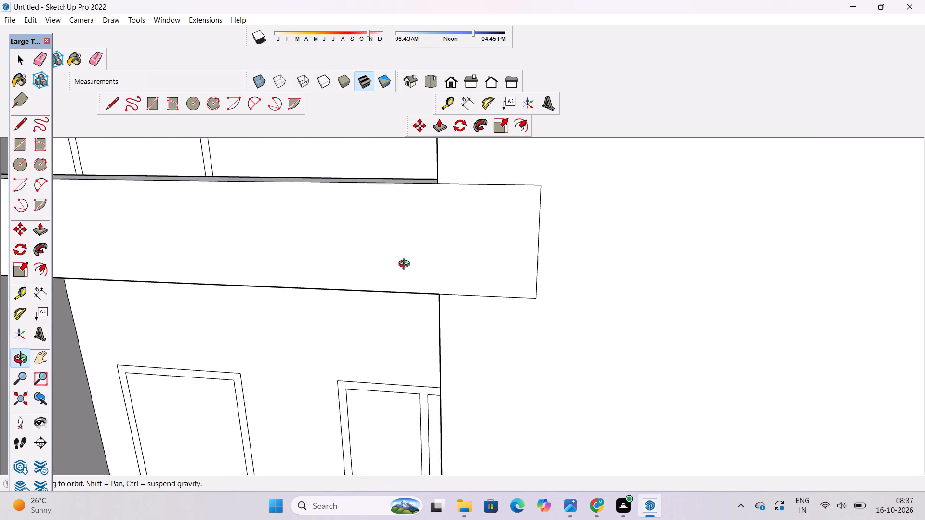
pyautogui.scroll(4, 406, 265)
pyautogui.moveTo(363, 278); pyautogui.dragTo(823, 321)
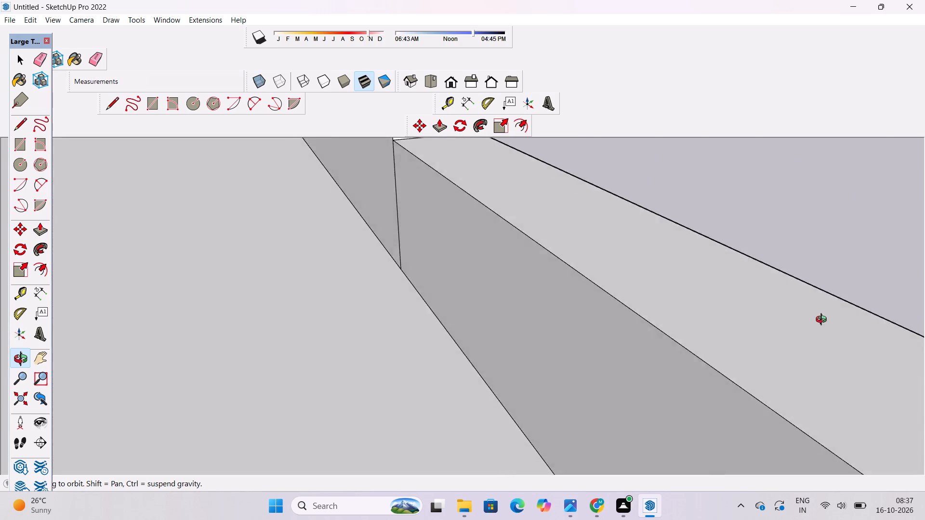
pyautogui.moveTo(823, 321); pyautogui.dragTo(843, 312)
pyautogui.press('e')
pyautogui.click(399, 188)
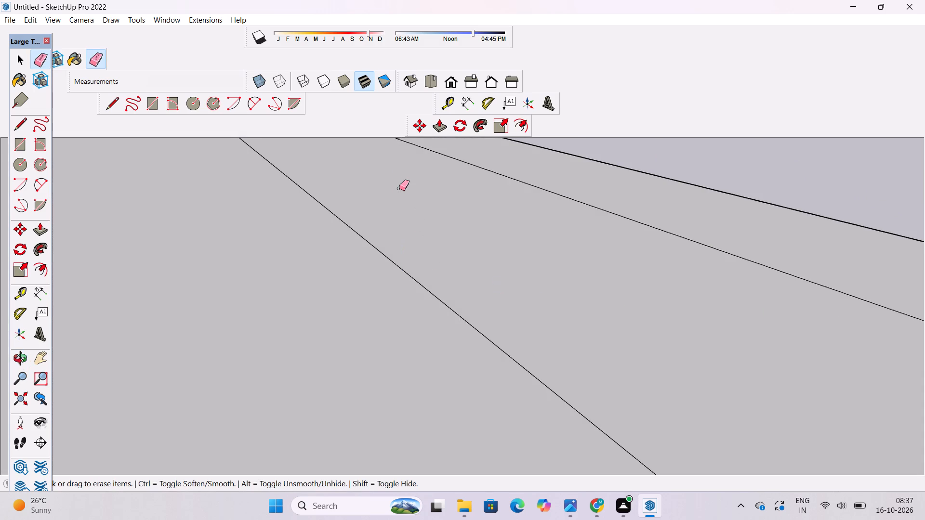
# Push/Pull the joined front face of the edge pier and extended floor bands outward by 1.3'.
pyautogui.press('o')
pyautogui.scroll(-6, 412, 192)
pyautogui.moveTo(585, 221); pyautogui.dragTo(335, 256)
pyautogui.scroll(-4, 338, 256)
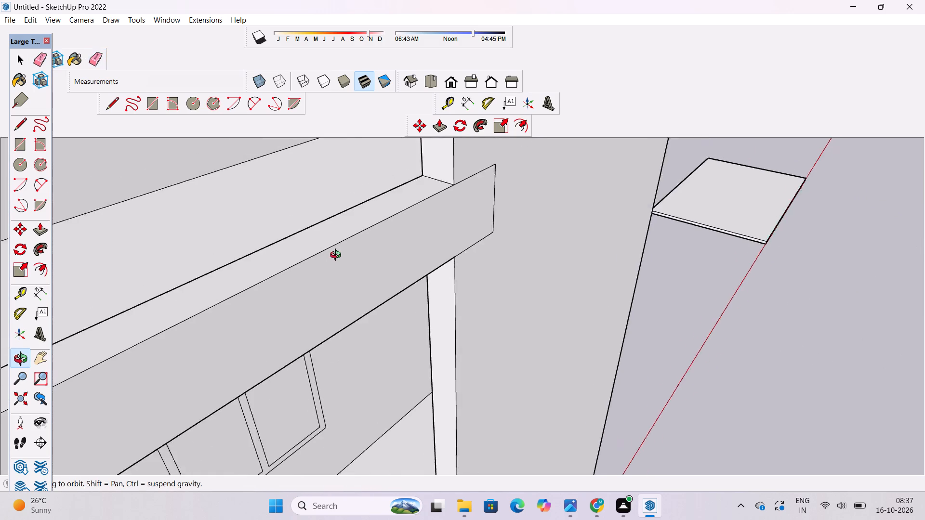
pyautogui.scroll(-2, 338, 256)
pyautogui.moveTo(521, 301); pyautogui.dragTo(354, 307)
pyautogui.scroll(-6, 354, 302)
pyautogui.keyDown('shift'); pyautogui.moveTo(337, 312); pyautogui.dragTo(451, 285); pyautogui.keyUp('shift')
pyautogui.moveTo(463, 289); pyautogui.dragTo(275, 337)
pyautogui.keyDown('shift'); pyautogui.moveTo(284, 333); pyautogui.dragTo(516, 340); pyautogui.keyUp('shift')
pyautogui.moveTo(514, 347); pyautogui.dragTo(469, 321)
pyautogui.scroll(-6, 483, 306)
pyautogui.keyDown('shift'); pyautogui.moveTo(563, 297); pyautogui.dragTo(444, 297); pyautogui.keyUp('shift')
pyautogui.keyDown('shift'); pyautogui.scroll(5, 458, 349); pyautogui.keyUp('shift')
pyautogui.keyDown('shift'); pyautogui.moveTo(459, 343); pyautogui.dragTo(452, 325); pyautogui.keyUp('shift')
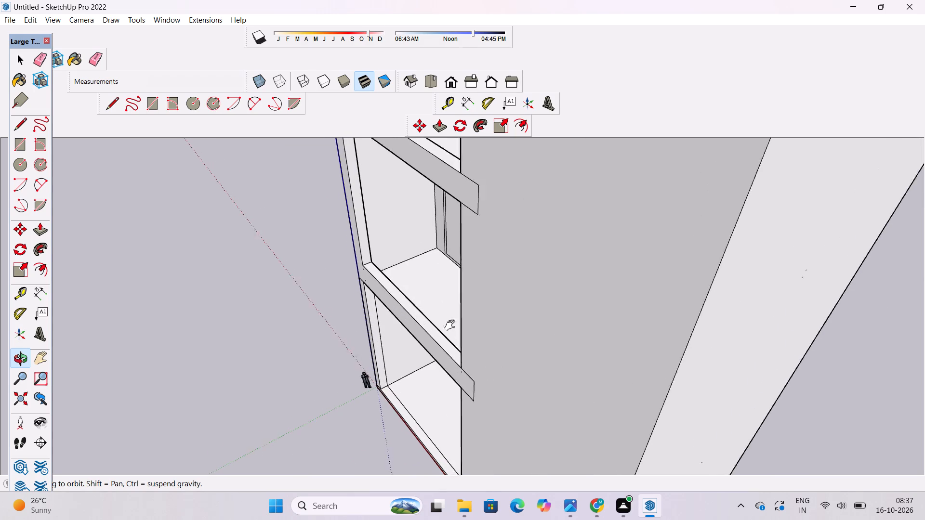
pyautogui.keyDown('shift'); pyautogui.moveTo(452, 325); pyautogui.dragTo(451, 323); pyautogui.keyUp('shift')
pyautogui.moveTo(451, 322); pyautogui.dragTo(430, 318)
pyautogui.press('p')
pyautogui.click(434, 341)
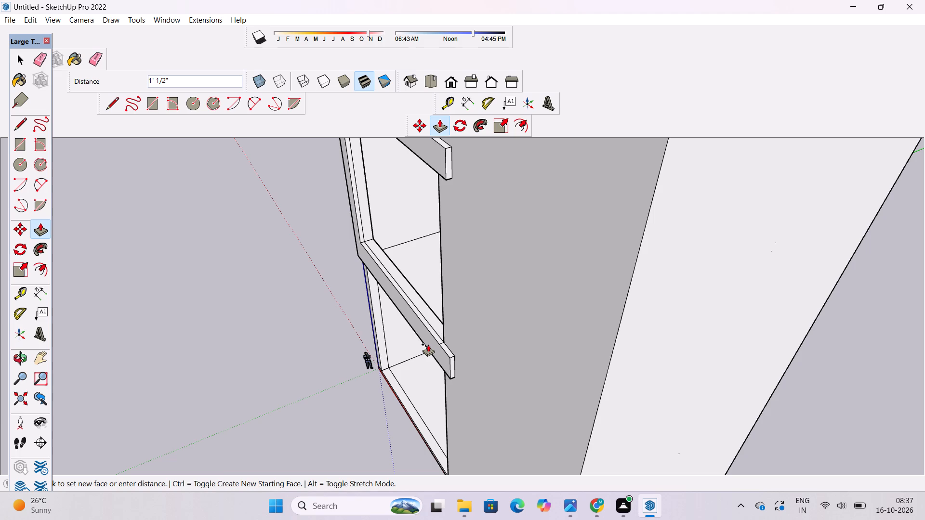
pyautogui.write('1.')
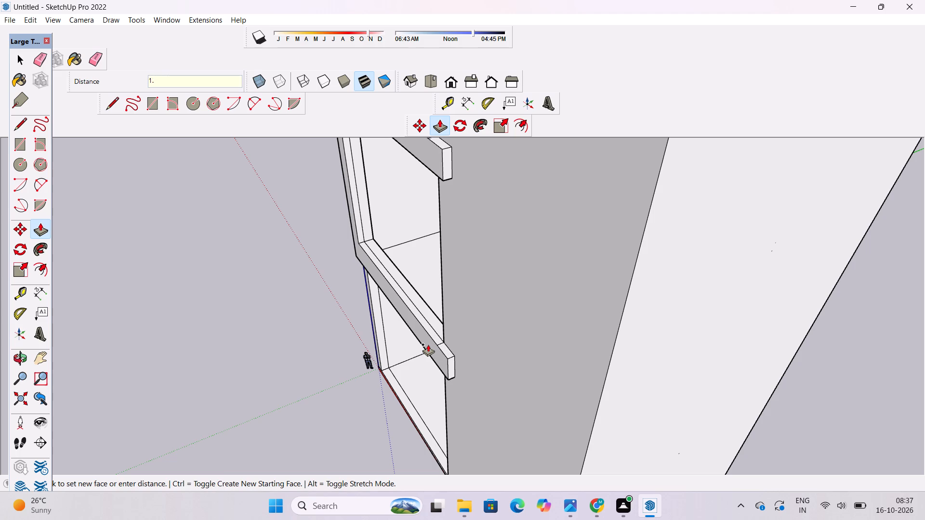
pyautogui.write("3'")
pyautogui.press('Return')
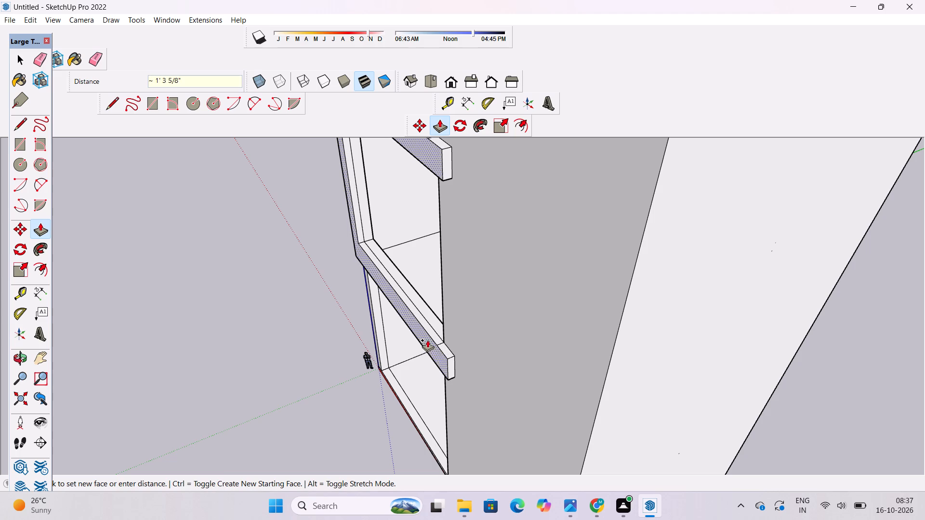
# Erase the short lines across the tops of the two projecting floor bands where they meet the solid bay.
pyautogui.press('o')
pyautogui.scroll(-2, 307, 297)
pyautogui.moveTo(279, 318); pyautogui.dragTo(386, 368)
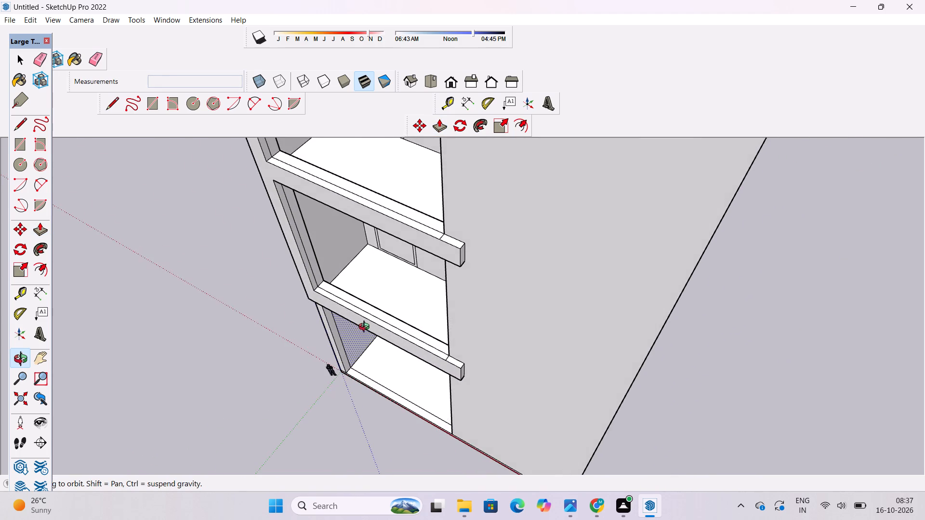
pyautogui.scroll(1, 365, 327)
pyautogui.keyDown('shift'); pyautogui.moveTo(361, 311); pyautogui.dragTo(357, 350); pyautogui.keyUp('shift')
pyautogui.moveTo(357, 350); pyautogui.dragTo(473, 342)
pyautogui.scroll(4, 513, 271)
pyautogui.keyDown('shift'); pyautogui.moveTo(514, 260); pyautogui.dragTo(361, 309); pyautogui.keyUp('shift')
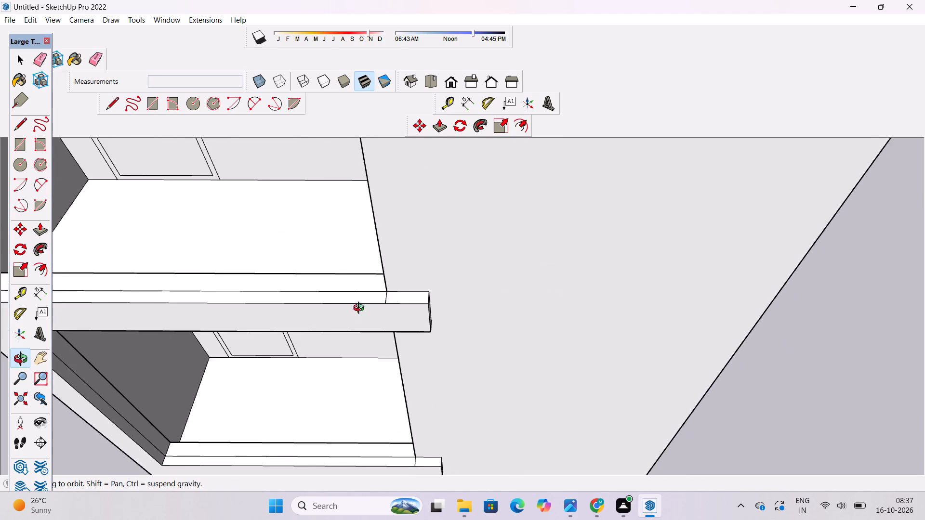
pyautogui.moveTo(361, 309); pyautogui.dragTo(390, 307)
pyautogui.press('e')
pyautogui.scroll(6, 392, 299)
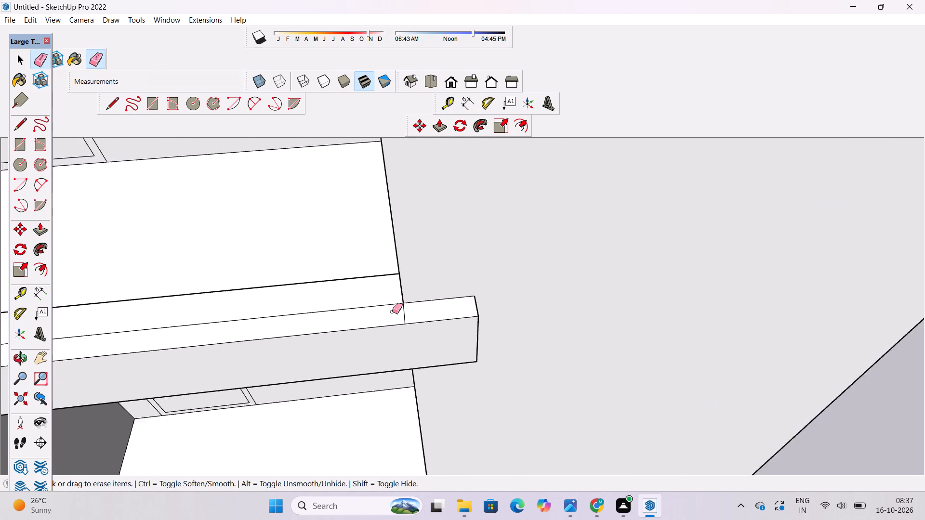
pyautogui.scroll(1, 392, 312)
pyautogui.click(405, 314)
pyautogui.scroll(-4, 367, 249)
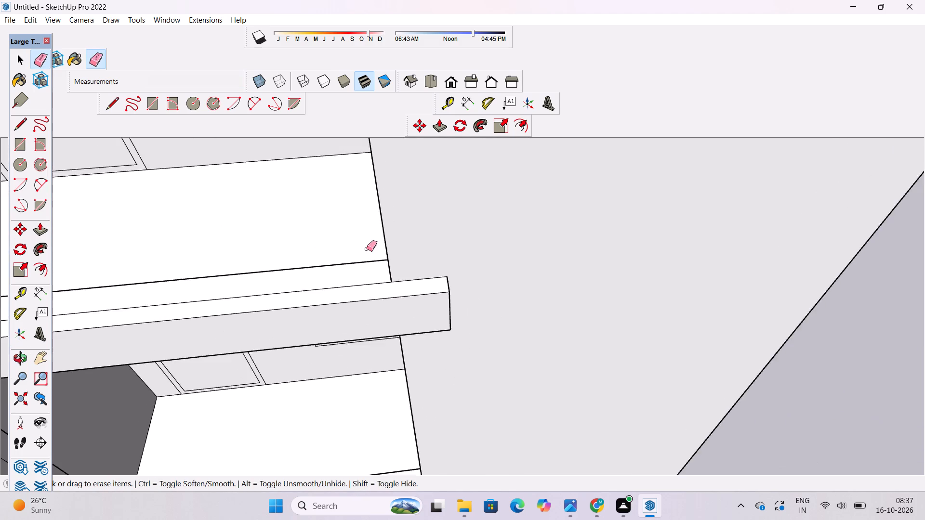
pyautogui.scroll(-9, 367, 249)
pyautogui.scroll(14, 394, 388)
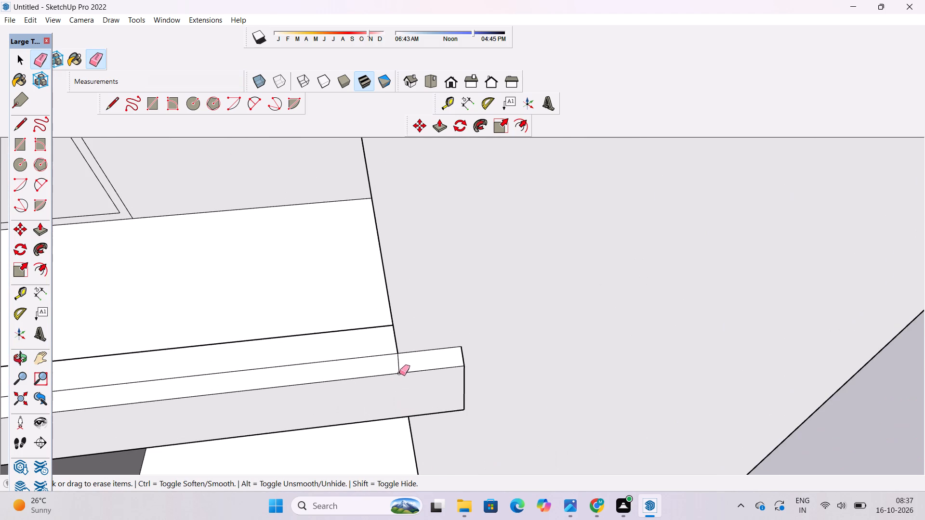
pyautogui.click(396, 362)
pyautogui.click(396, 361)
pyautogui.moveTo(405, 363); pyautogui.dragTo(397, 358)
# Erase the leftover line running along the inner side of the narrow edge pier.
pyautogui.scroll(-5, 439, 353)
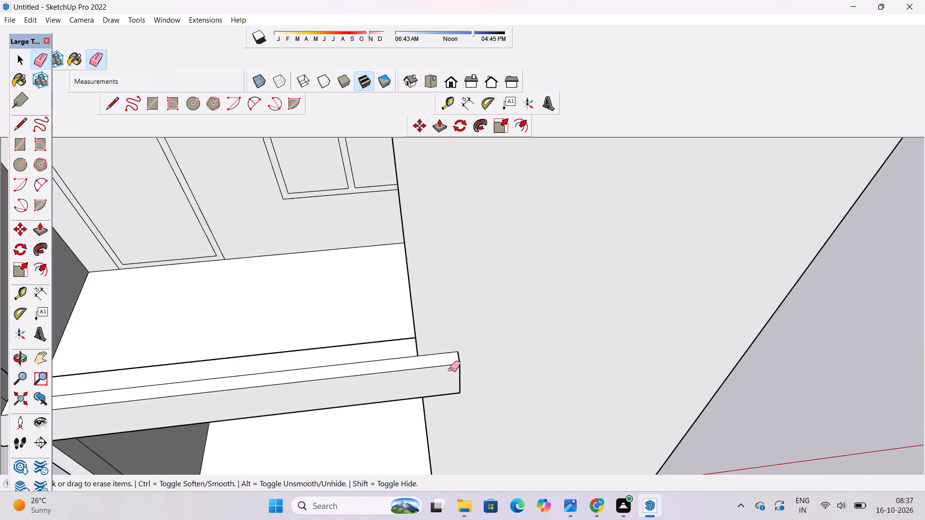
pyautogui.scroll(-6, 450, 369)
pyautogui.scroll(5, 166, 364)
pyautogui.moveTo(154, 349); pyautogui.dragTo(154, 359)
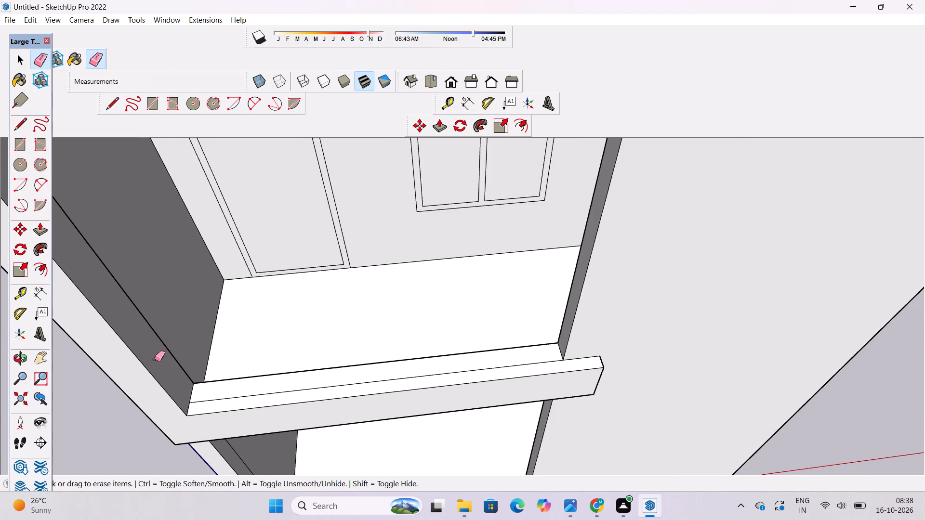
pyautogui.scroll(-12, 205, 372)
pyautogui.scroll(10, 104, 244)
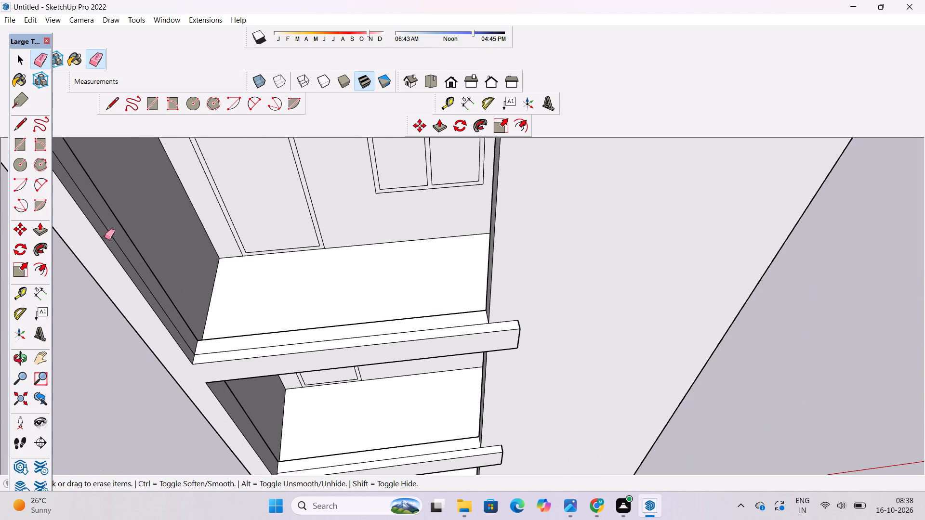
pyautogui.click(110, 231)
pyautogui.scroll(-8, 213, 337)
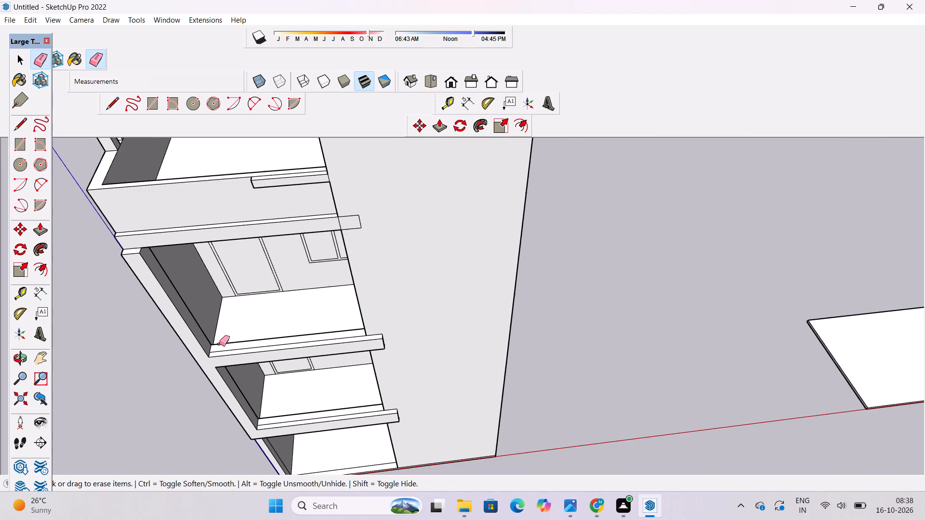
# Push/Pull the topmost floor band outward about 1' 3 5/8", flush with the front of the narrow edge pier.
pyautogui.press('o')
pyautogui.moveTo(223, 377); pyautogui.dragTo(164, 220)
pyautogui.scroll(-3, 164, 220)
pyautogui.keyDown('shift'); pyautogui.moveTo(164, 216); pyautogui.dragTo(184, 268); pyautogui.keyUp('shift')
pyautogui.moveTo(184, 268); pyautogui.dragTo(230, 280)
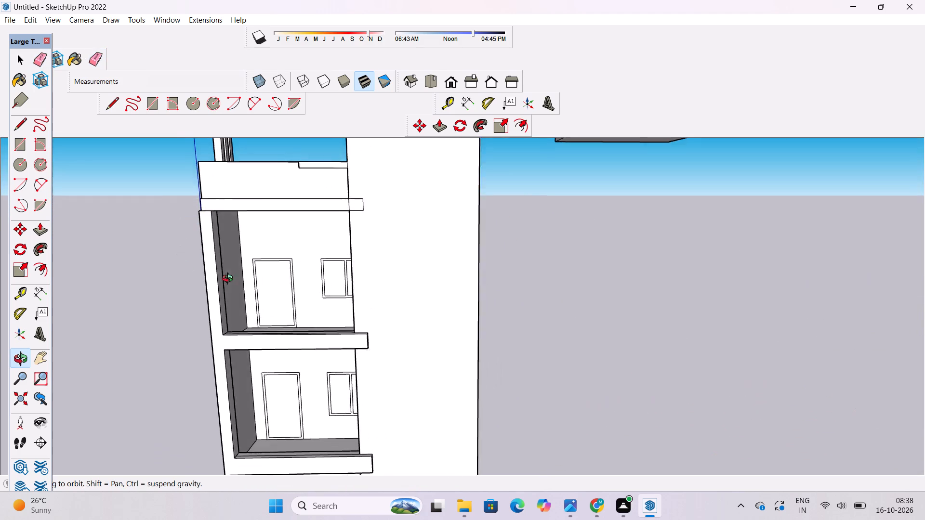
pyautogui.moveTo(230, 280); pyautogui.dragTo(308, 287)
pyautogui.scroll(7, 242, 231)
pyautogui.moveTo(233, 223); pyautogui.dragTo(286, 283)
pyautogui.moveTo(237, 357); pyautogui.dragTo(230, 338)
pyautogui.scroll(4, 232, 330)
pyautogui.moveTo(239, 330); pyautogui.dragTo(358, 295)
pyautogui.keyDown('shift'); pyautogui.moveTo(368, 295); pyautogui.dragTo(303, 302); pyautogui.keyUp('shift')
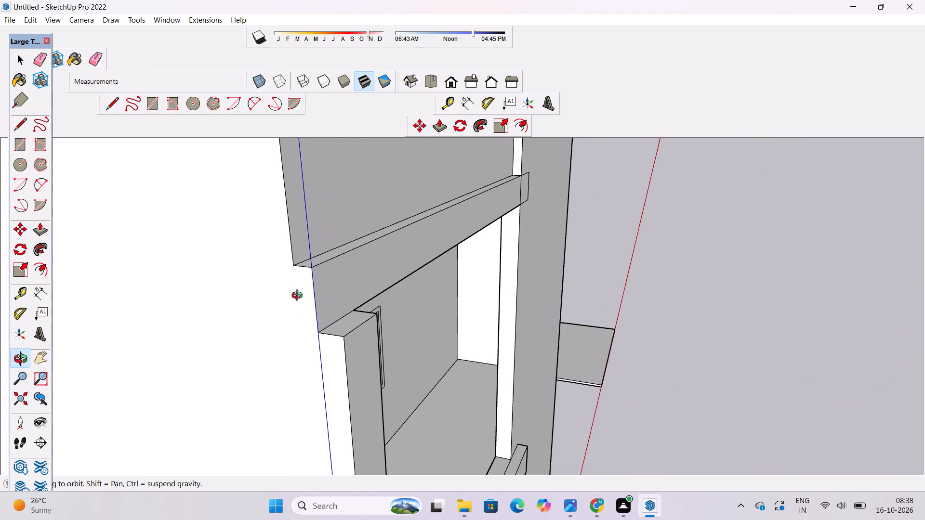
pyautogui.press('p')
pyautogui.click(318, 288)
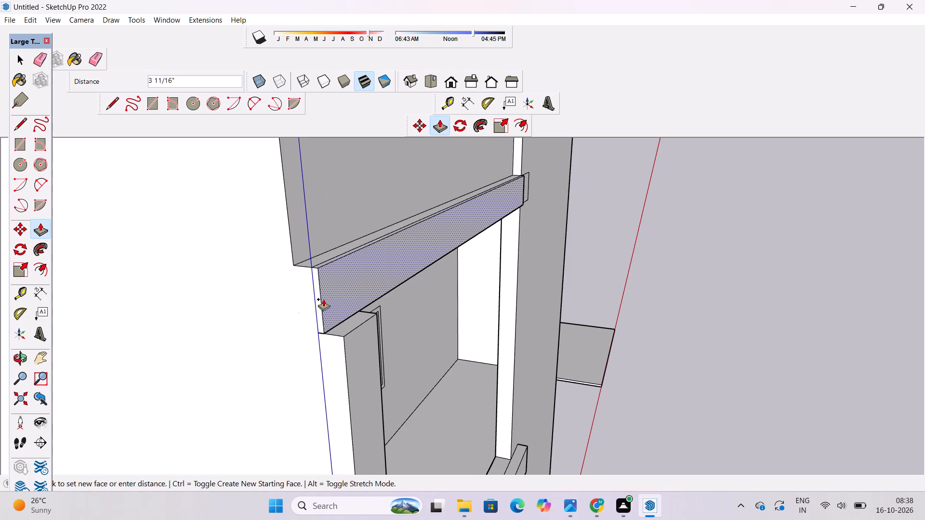
pyautogui.click(345, 342)
pyautogui.scroll(-5, 284, 341)
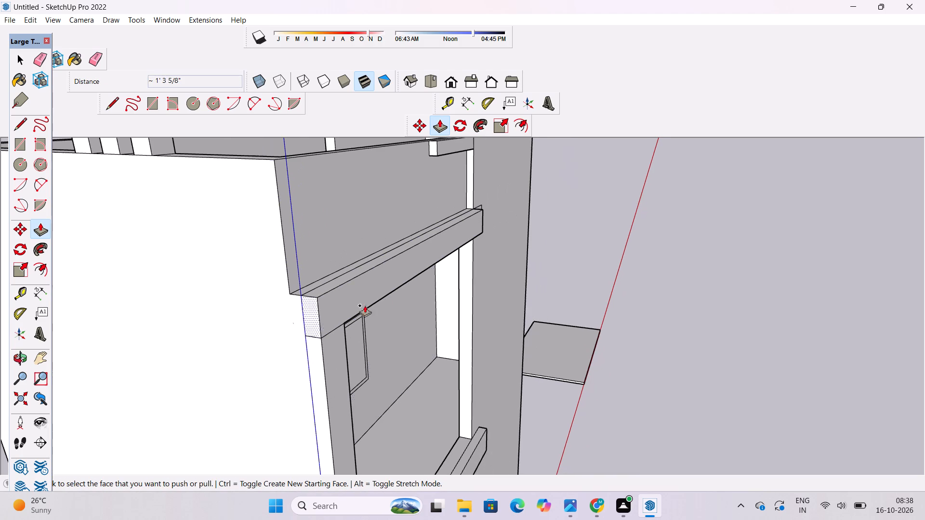
# Erase the leftover lines across the topmost floor band's end face beside the solid bay.
pyautogui.press('o')
pyautogui.keyDown('shift'); pyautogui.moveTo(490, 232); pyautogui.dragTo(461, 264); pyautogui.keyUp('shift')
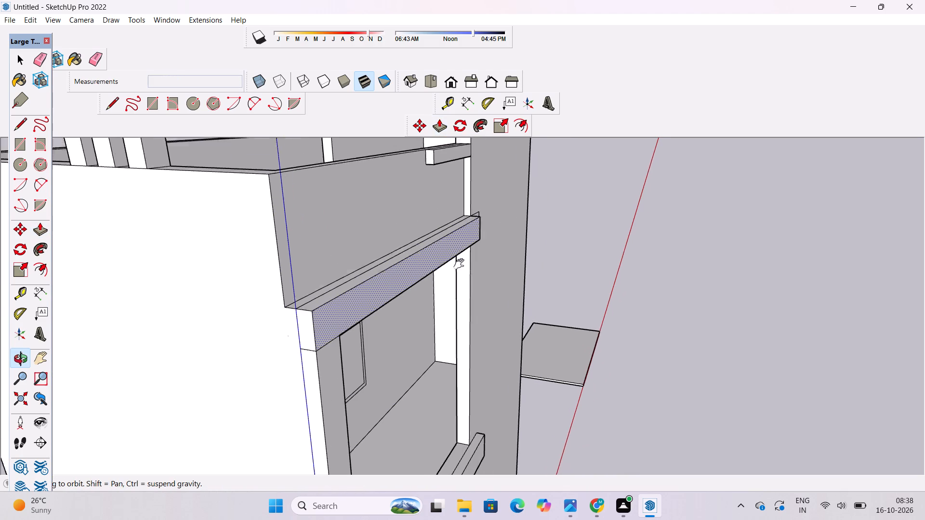
pyautogui.keyDown('shift'); pyautogui.moveTo(461, 264); pyautogui.dragTo(202, 352); pyautogui.keyUp('shift')
pyautogui.scroll(2, 177, 341)
pyautogui.keyDown('shift'); pyautogui.moveTo(181, 340); pyautogui.dragTo(353, 304); pyautogui.keyUp('shift')
pyautogui.moveTo(355, 303); pyautogui.dragTo(184, 334)
pyautogui.scroll(2, 382, 277)
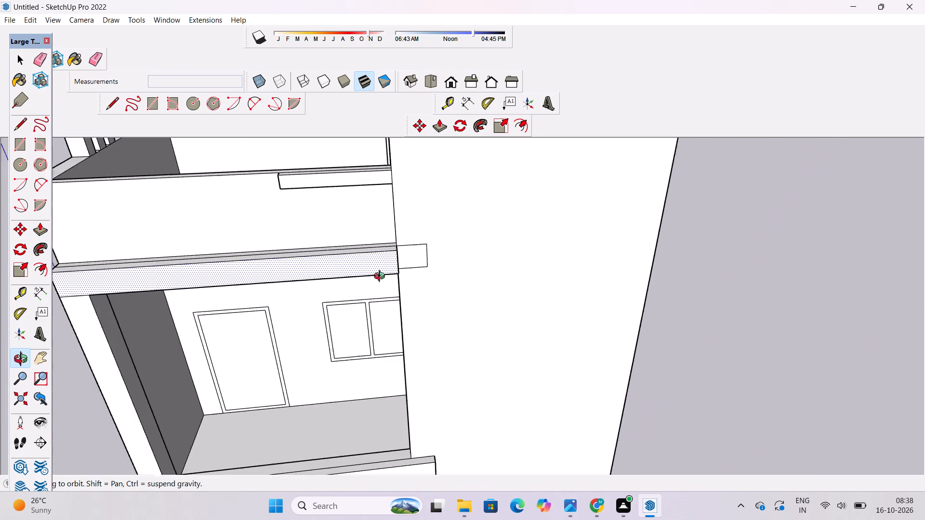
pyautogui.scroll(1, 382, 277)
pyautogui.keyDown('shift'); pyautogui.moveTo(402, 272); pyautogui.dragTo(301, 296); pyautogui.keyUp('shift')
pyautogui.keyDown('shift'); pyautogui.moveTo(340, 278); pyautogui.dragTo(315, 309); pyautogui.keyUp('shift')
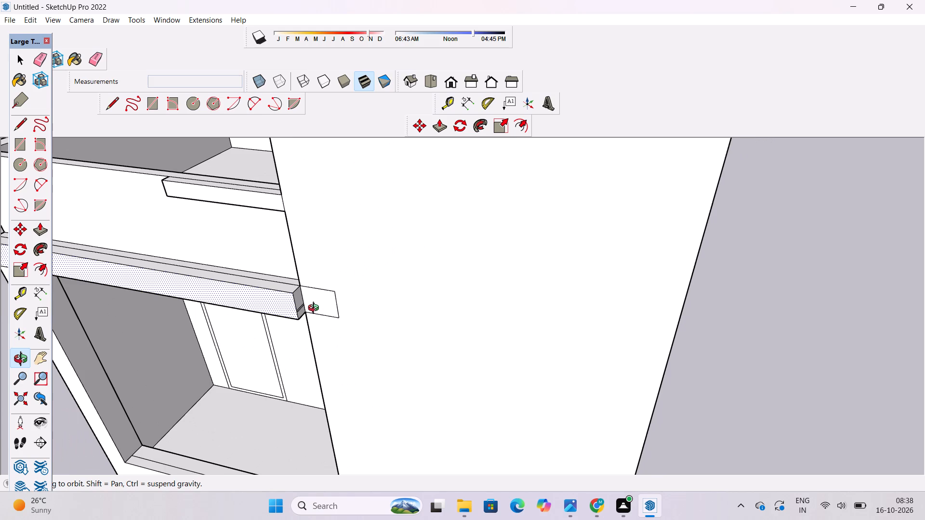
pyautogui.press('e')
pyautogui.scroll(14, 311, 306)
pyautogui.moveTo(281, 298); pyautogui.dragTo(284, 307)
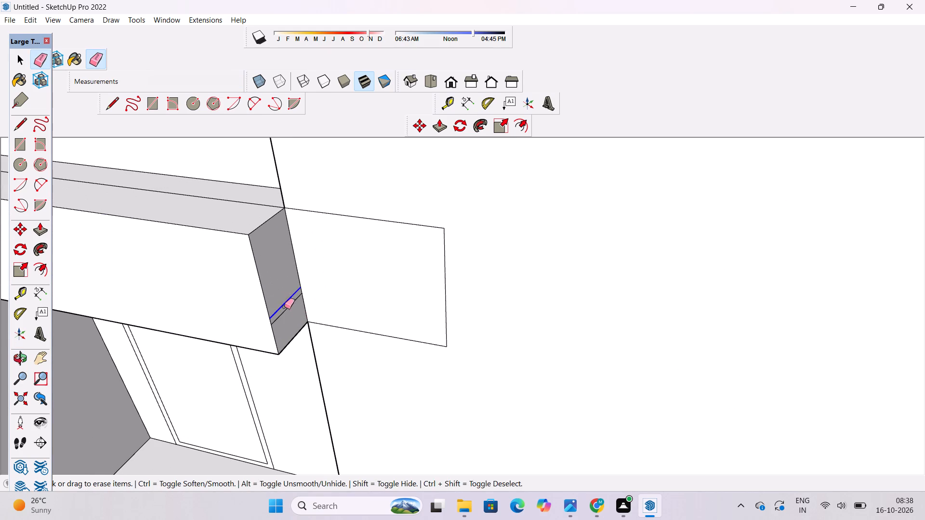
pyautogui.moveTo(284, 307); pyautogui.dragTo(286, 313)
# Push/Pull the topmost floor band's extension on the solid bay outward about 1' 3 5/8", flush with the band's front.
pyautogui.press('space')
pyautogui.press('p')
pyautogui.click(341, 254)
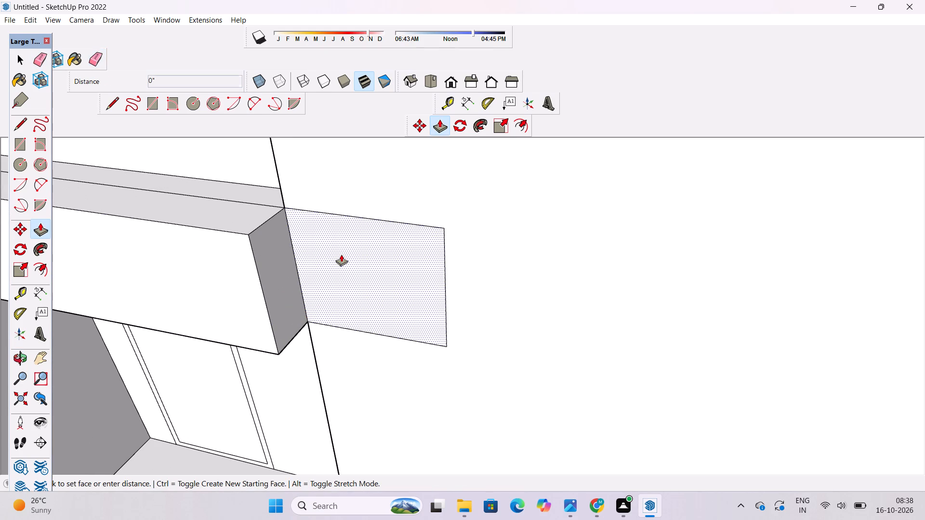
pyautogui.click(230, 230)
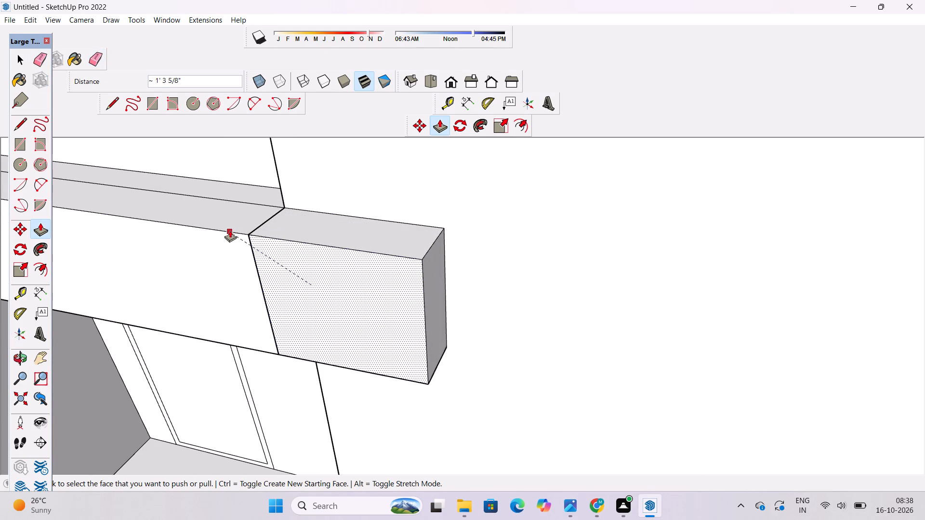
# Erase the leftover lines on the top and front faces of the topmost floor band, including its joint with the extension.
pyautogui.press('o')
pyautogui.moveTo(232, 289); pyautogui.dragTo(357, 239)
pyautogui.scroll(-5, 359, 236)
pyautogui.keyDown('shift'); pyautogui.moveTo(277, 260); pyautogui.dragTo(481, 215); pyautogui.keyUp('shift')
pyautogui.moveTo(481, 215); pyautogui.dragTo(491, 279)
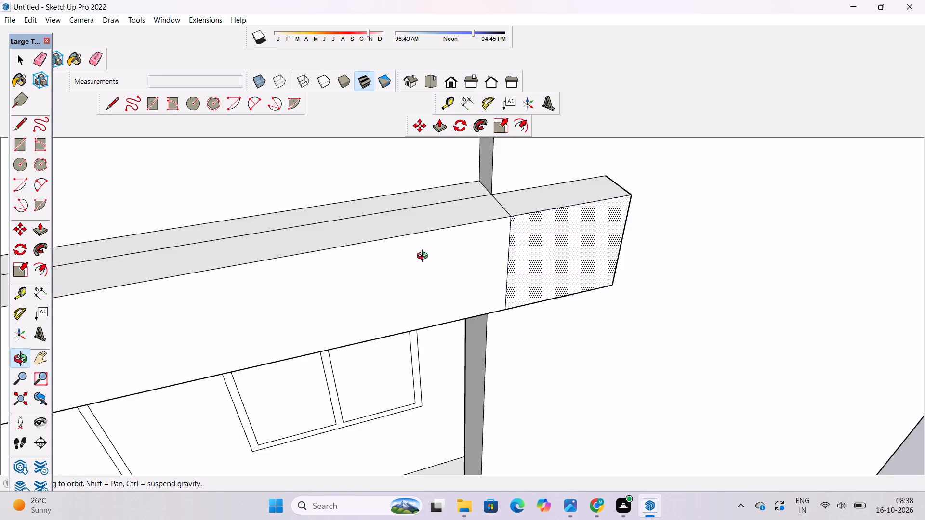
pyautogui.scroll(-5, 424, 257)
pyautogui.keyDown('shift'); pyautogui.moveTo(366, 256); pyautogui.dragTo(435, 257); pyautogui.keyUp('shift')
pyautogui.moveTo(435, 257); pyautogui.dragTo(435, 267)
pyautogui.press('e')
pyautogui.click(453, 231)
pyautogui.moveTo(453, 231); pyautogui.dragTo(453, 235)
pyautogui.click(506, 223)
pyautogui.click(539, 227)
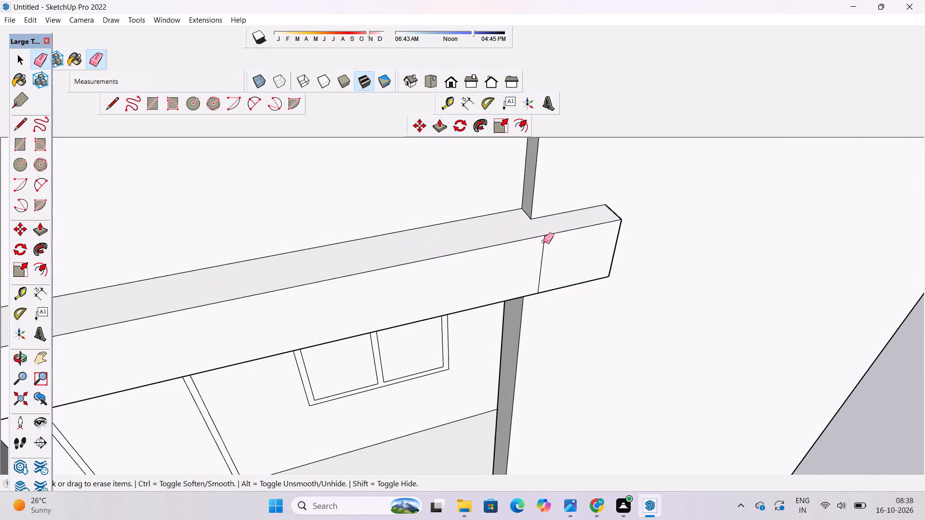
pyautogui.click(544, 242)
pyautogui.click(539, 277)
# Erase the short joint line on the underside of the topmost floor band beside the solid bay.
pyautogui.press('o')
pyautogui.moveTo(539, 295); pyautogui.dragTo(536, 199)
pyautogui.scroll(-5, 536, 198)
pyautogui.keyDown('shift'); pyautogui.moveTo(536, 213); pyautogui.dragTo(552, 274); pyautogui.keyUp('shift')
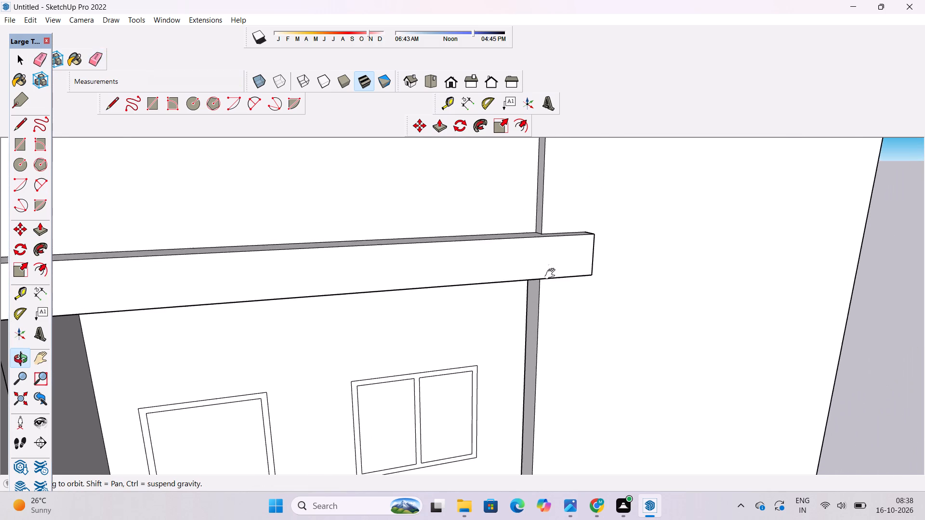
pyautogui.keyDown('shift'); pyautogui.moveTo(552, 274); pyautogui.dragTo(549, 267); pyautogui.keyUp('shift')
pyautogui.moveTo(555, 280); pyautogui.dragTo(550, 149)
pyautogui.moveTo(551, 191); pyautogui.dragTo(534, 202)
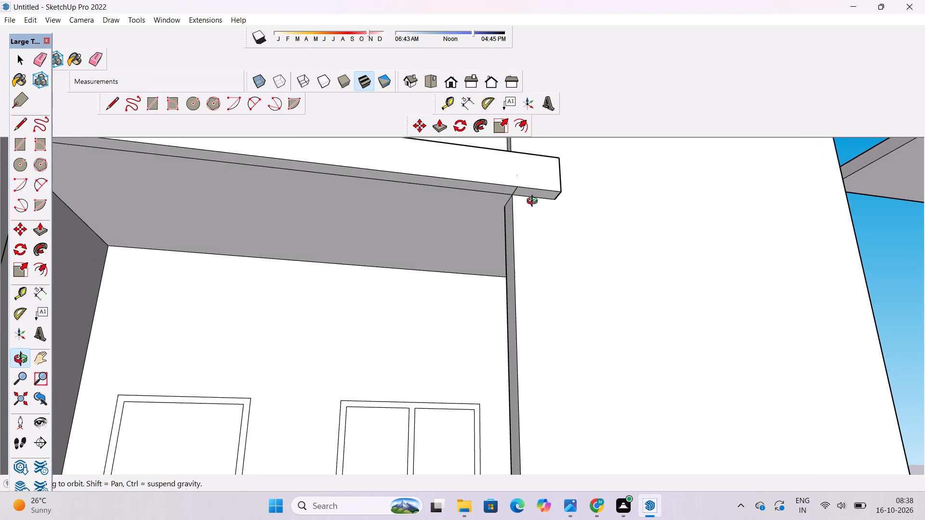
pyautogui.press('e')
pyautogui.click(516, 190)
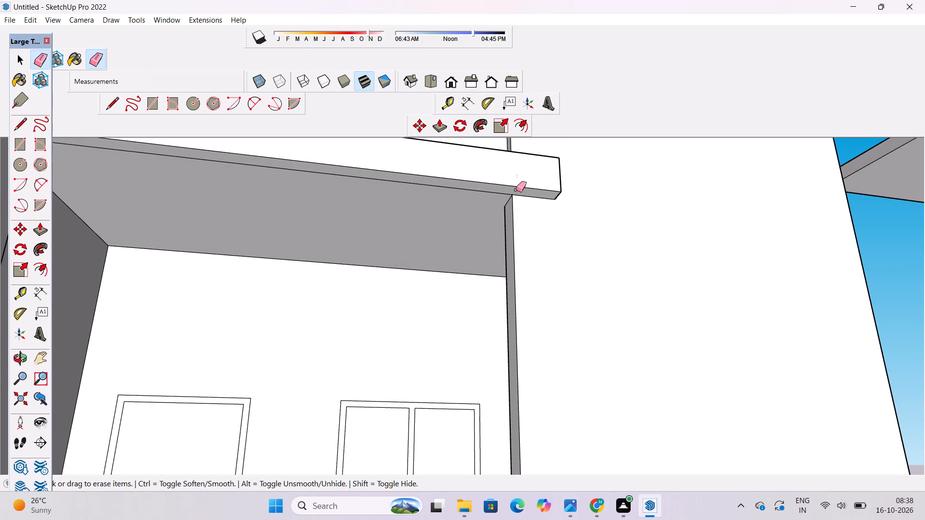
# Erase the short line across the front of the narrow edge pier where it meets the topmost floor band.
pyautogui.press('o')
pyautogui.scroll(-10, 603, 192)
pyautogui.moveTo(610, 202); pyautogui.dragTo(465, 202)
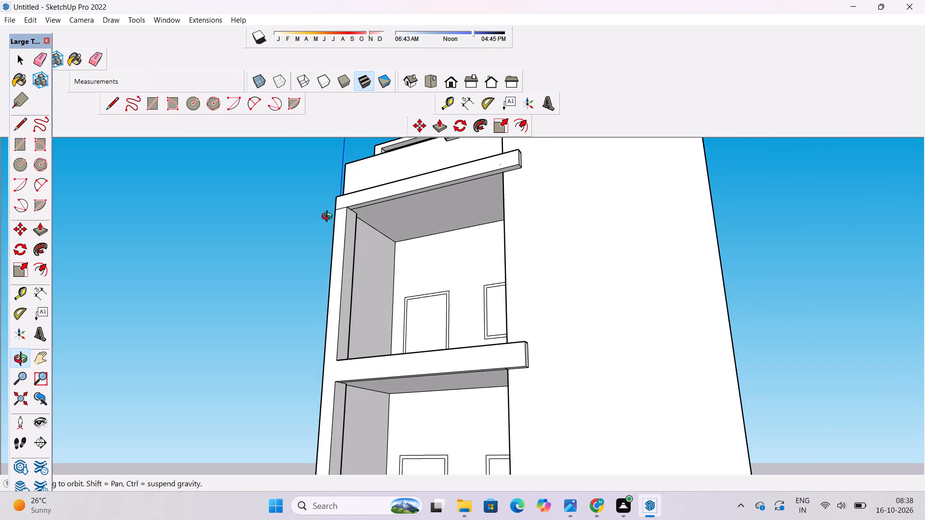
pyautogui.scroll(17, 329, 218)
pyautogui.press('e')
pyautogui.moveTo(343, 186); pyautogui.dragTo(342, 195)
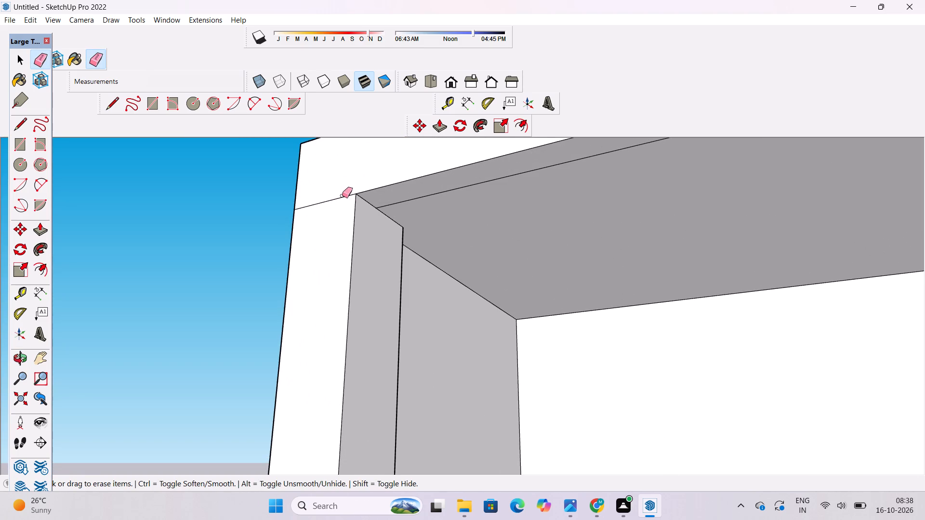
pyautogui.moveTo(342, 195); pyautogui.dragTo(342, 202)
pyautogui.scroll(-6, 355, 209)
pyautogui.scroll(1, 453, 222)
# Erase the leftover line running along the underside of the topmost floor band beside the balcony ceiling.
pyautogui.press('o')
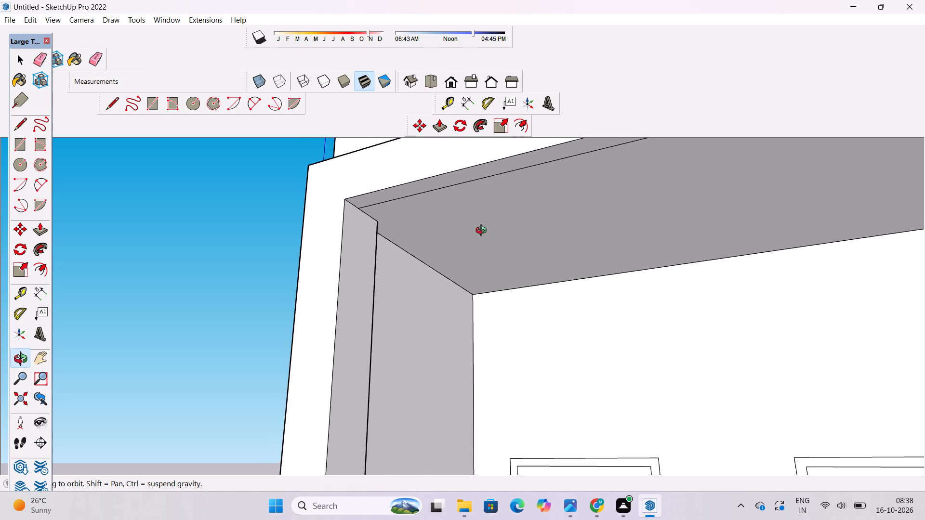
pyautogui.moveTo(483, 232); pyautogui.dragTo(312, 225)
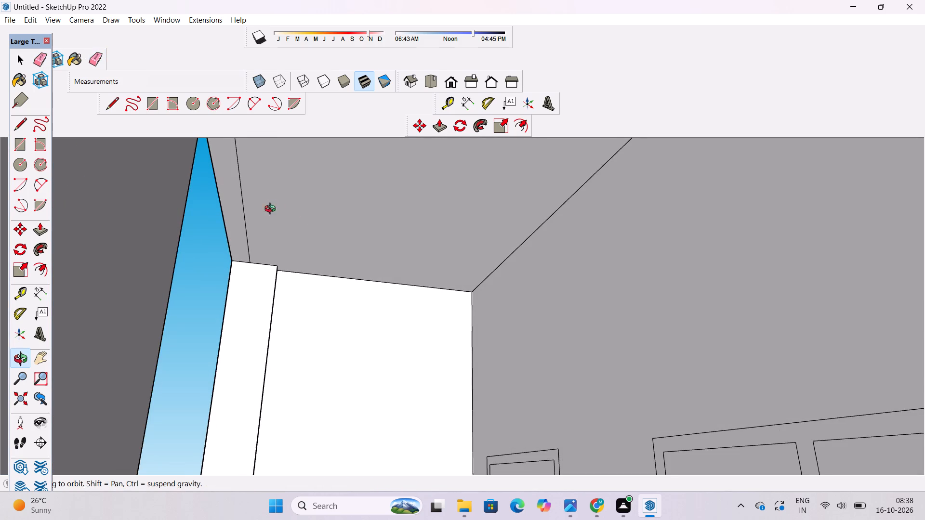
pyautogui.press('e')
pyautogui.click(239, 175)
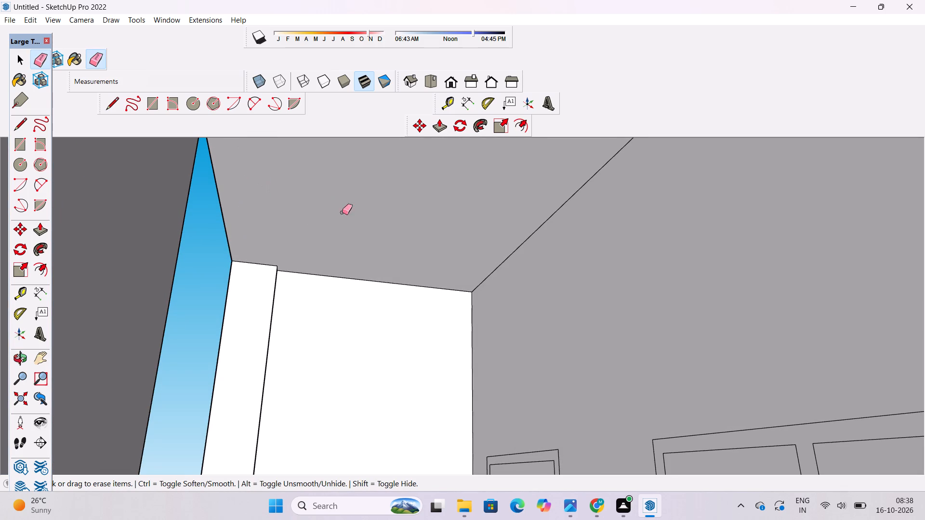
# Examine the whole front facade, from the projecting floor bands down to the base of the solid bay.
pyautogui.press('o')
pyautogui.scroll(-1, 417, 237)
pyautogui.moveTo(277, 277); pyautogui.dragTo(489, 272)
pyautogui.scroll(-5, 506, 265)
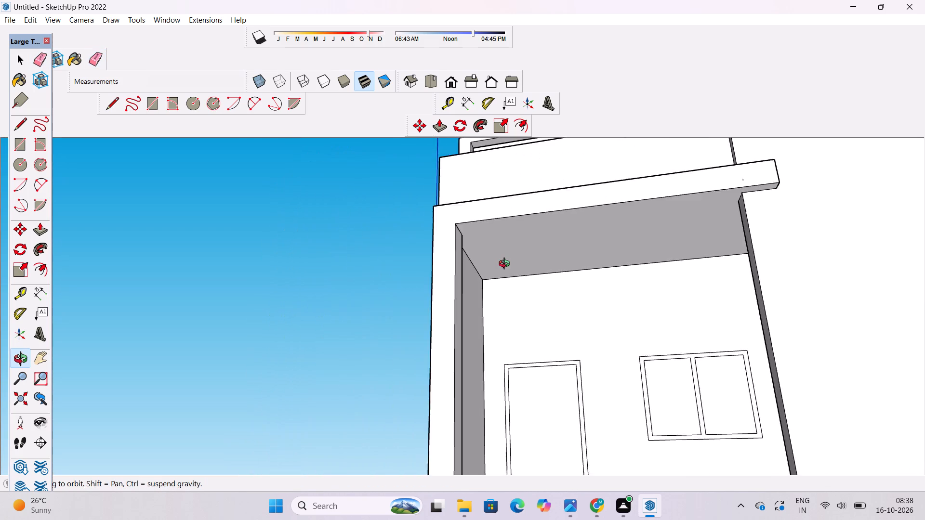
pyautogui.scroll(-5, 506, 265)
pyautogui.moveTo(504, 264); pyautogui.dragTo(443, 233)
pyautogui.moveTo(443, 233); pyautogui.dragTo(523, 320)
pyautogui.keyDown('shift'); pyautogui.moveTo(526, 311); pyautogui.dragTo(505, 283); pyautogui.keyUp('shift')
pyautogui.scroll(-3, 505, 280)
pyautogui.keyDown('shift'); pyautogui.moveTo(484, 317); pyautogui.dragTo(402, 257); pyautogui.keyUp('shift')
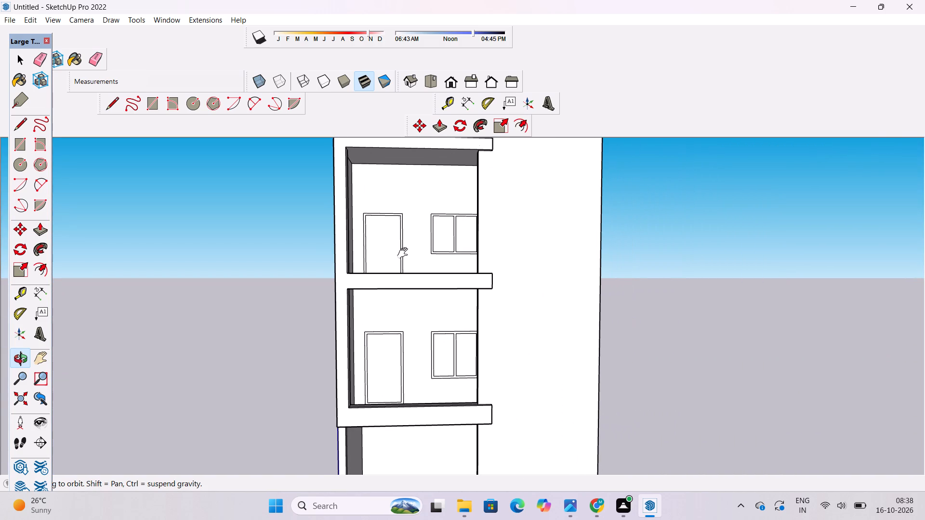
pyautogui.keyDown('shift'); pyautogui.moveTo(405, 253); pyautogui.dragTo(386, 265); pyautogui.keyUp('shift')
pyautogui.scroll(-3, 387, 263)
pyautogui.keyDown('shift'); pyautogui.moveTo(388, 315); pyautogui.dragTo(380, 276); pyautogui.keyUp('shift')
pyautogui.moveTo(379, 275); pyautogui.dragTo(385, 281)
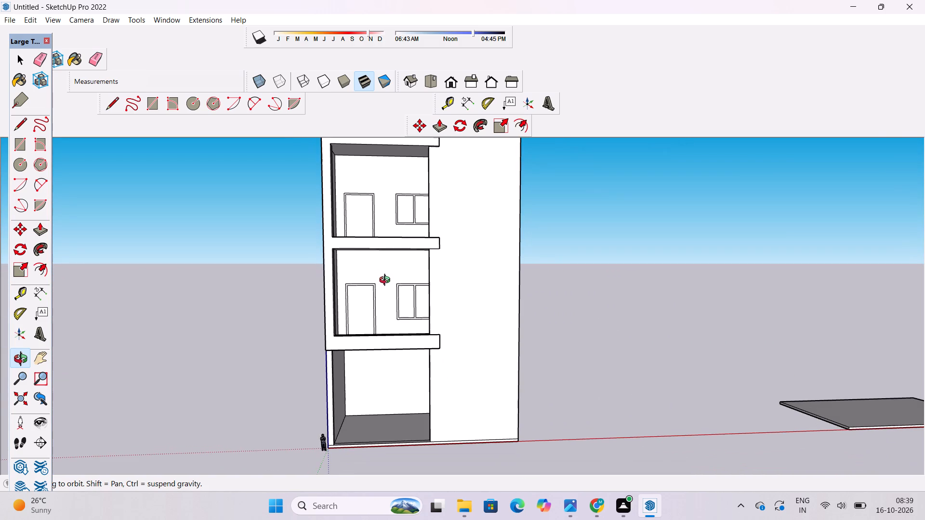
pyautogui.scroll(-4, 387, 281)
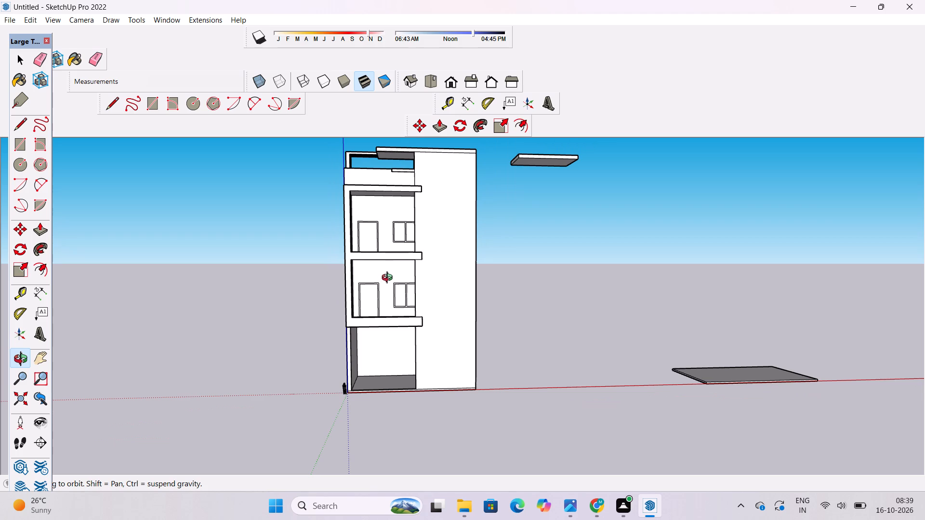
pyautogui.keyDown('shift'); pyautogui.click(390, 278); pyautogui.keyUp('shift')
pyautogui.keyDown('shift'); pyautogui.moveTo(389, 278); pyautogui.dragTo(387, 317); pyautogui.keyUp('shift')
pyautogui.scroll(-5, 387, 317)
pyautogui.keyDown('shift'); pyautogui.moveTo(463, 365); pyautogui.dragTo(382, 324); pyautogui.keyUp('shift')
pyautogui.moveTo(382, 323); pyautogui.dragTo(386, 373)
pyautogui.scroll(5, 385, 377)
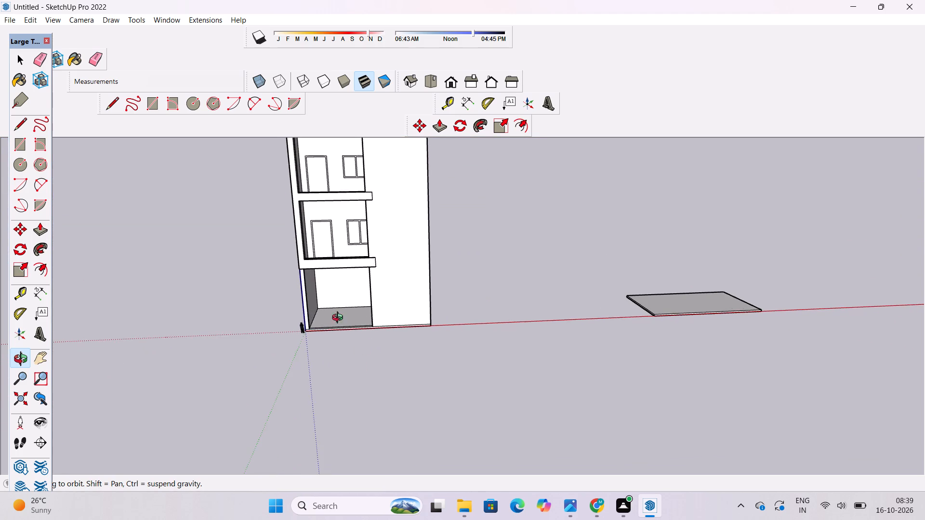
pyautogui.scroll(5, 326, 273)
pyautogui.moveTo(333, 277); pyautogui.dragTo(330, 321)
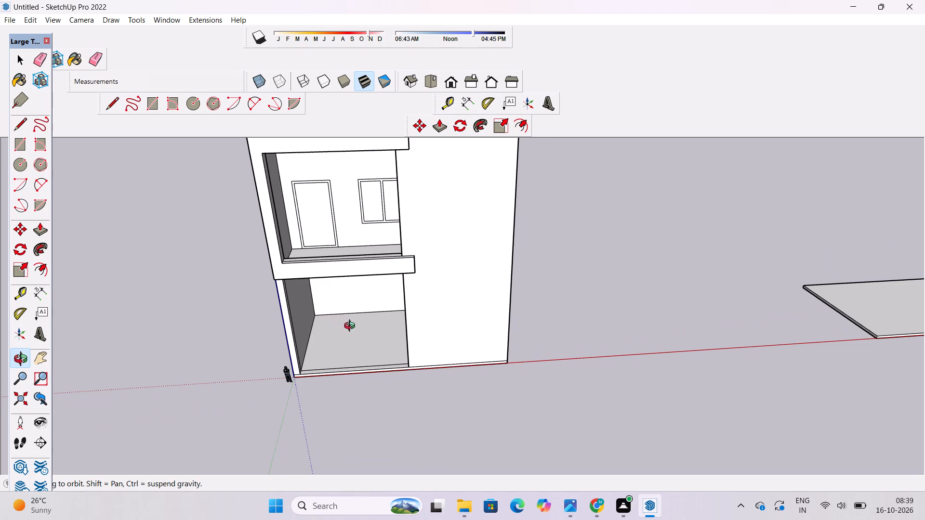
pyautogui.keyDown('shift'); pyautogui.moveTo(353, 327); pyautogui.dragTo(319, 339); pyautogui.keyUp('shift')
pyautogui.moveTo(325, 341); pyautogui.dragTo(328, 293)
pyautogui.scroll(7, 387, 292)
pyautogui.keyDown('shift'); pyautogui.moveTo(387, 292); pyautogui.dragTo(383, 292); pyautogui.keyUp('shift')
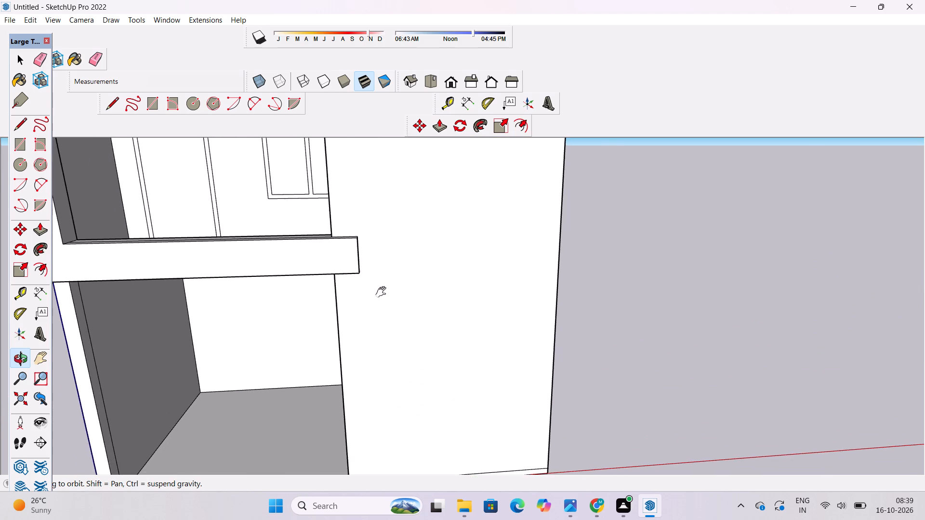
pyautogui.keyDown('shift'); pyautogui.moveTo(383, 292); pyautogui.dragTo(373, 298); pyautogui.keyUp('shift')
pyautogui.moveTo(370, 306); pyautogui.dragTo(370, 253)
pyautogui.scroll(8, 360, 291)
pyautogui.moveTo(360, 286); pyautogui.dragTo(363, 291)
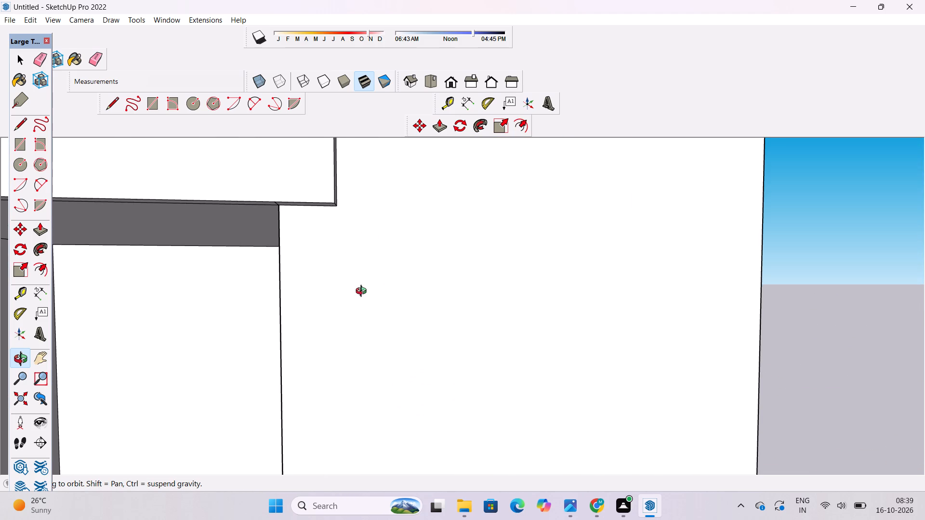
# Place a horizontal guide 35' above the plinth line at the base of the solid bay.
pyautogui.press('t')
pyautogui.scroll(-10, 308, 245)
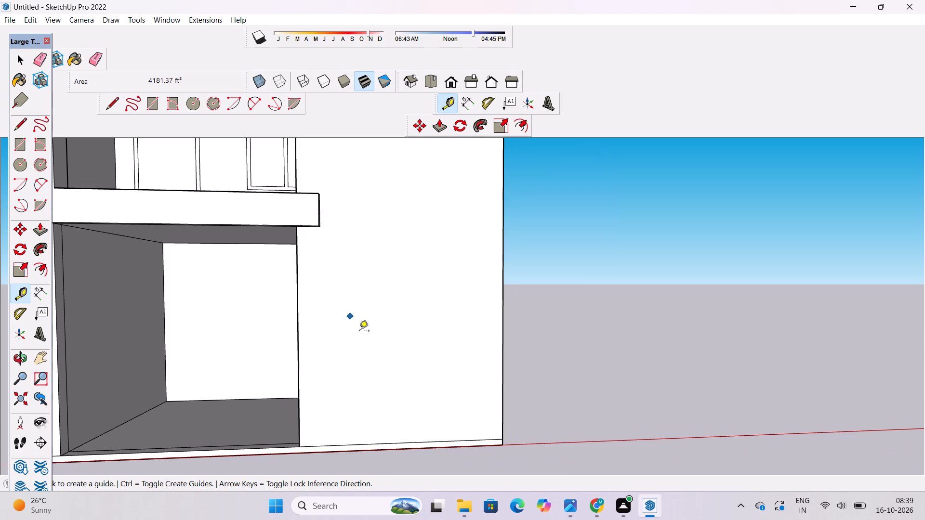
pyautogui.click(413, 444)
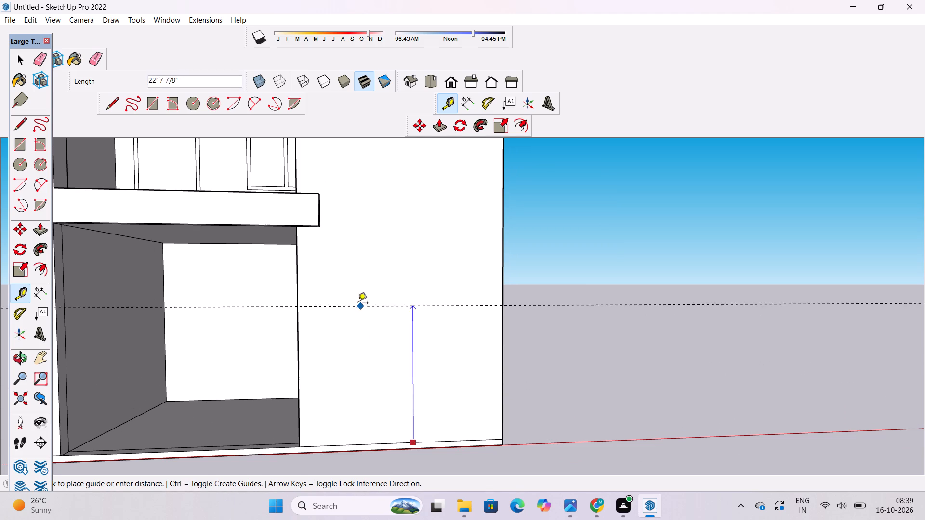
pyautogui.scroll(12, 299, 228)
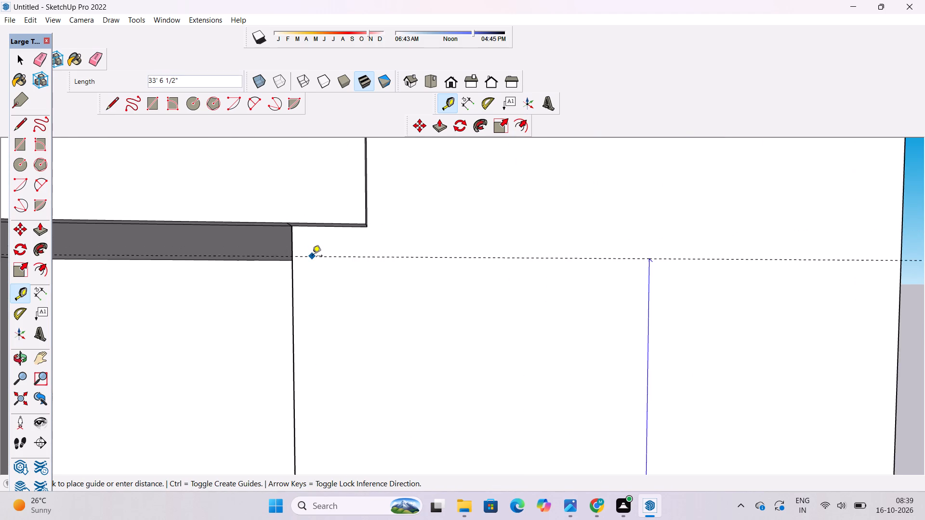
pyautogui.scroll(5, 312, 257)
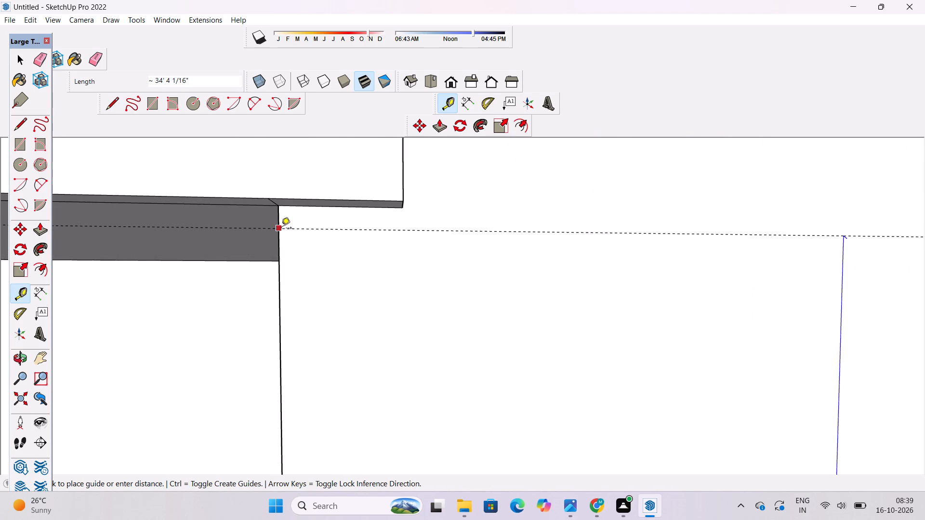
pyautogui.write("35'")
pyautogui.press('Return')
# Place a second horizontal guide 3' below the first one on the solid bay.
pyautogui.scroll(-2, 276, 216)
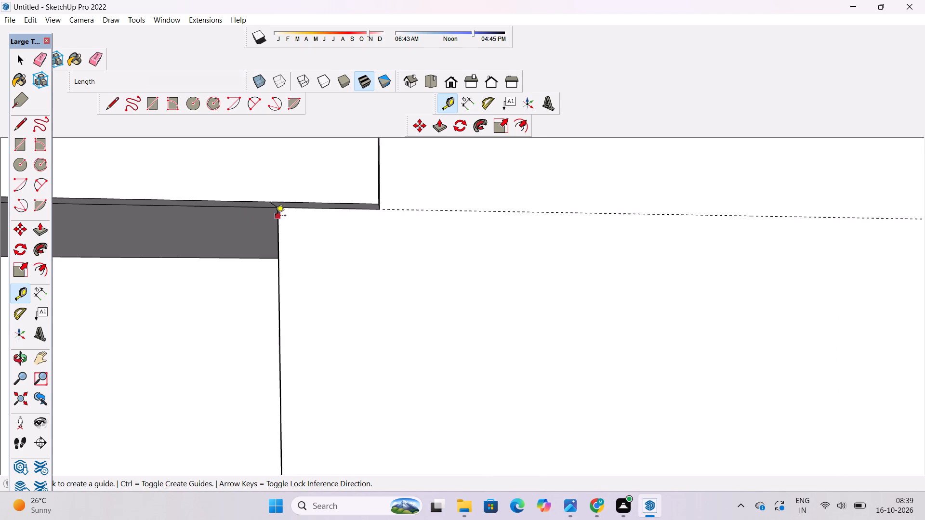
pyautogui.scroll(-6, 276, 216)
pyautogui.click(472, 212)
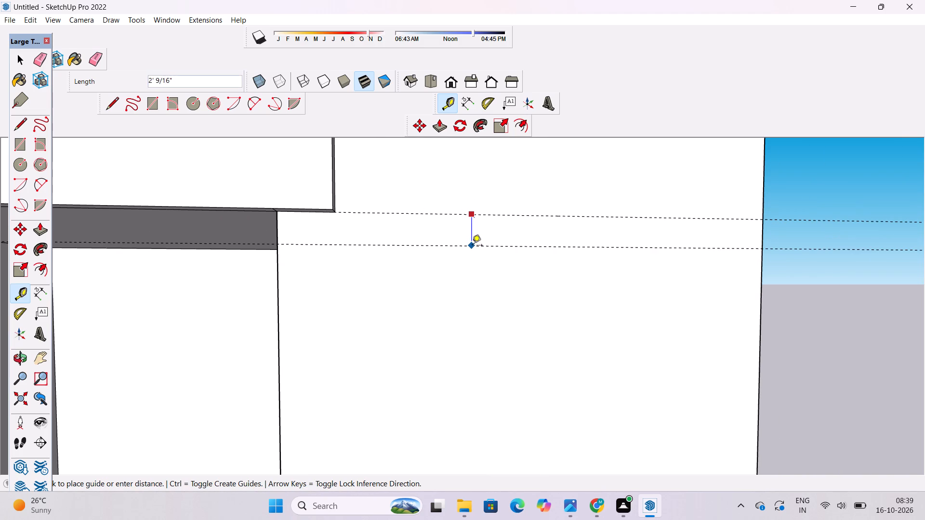
pyautogui.write("3'")
pyautogui.press('Return')
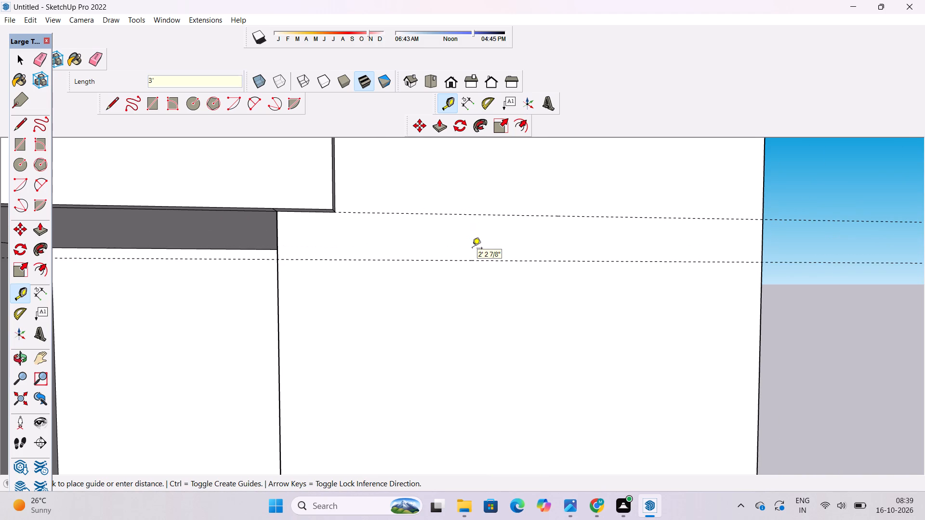
# Place a vertical guide on the solid bay, 16' in from its outer vertical edge toward the balconies.
pyautogui.scroll(-20, 472, 249)
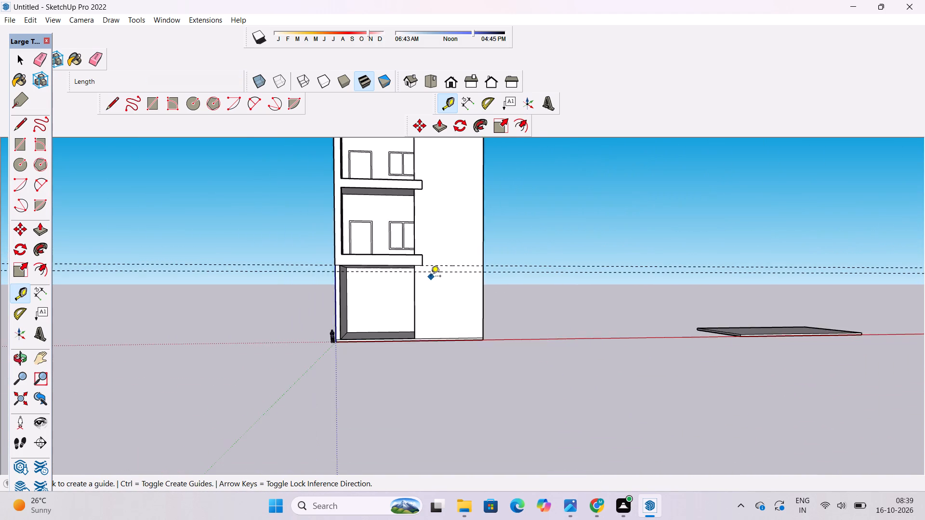
pyautogui.scroll(-7, 431, 277)
pyautogui.scroll(5, 449, 140)
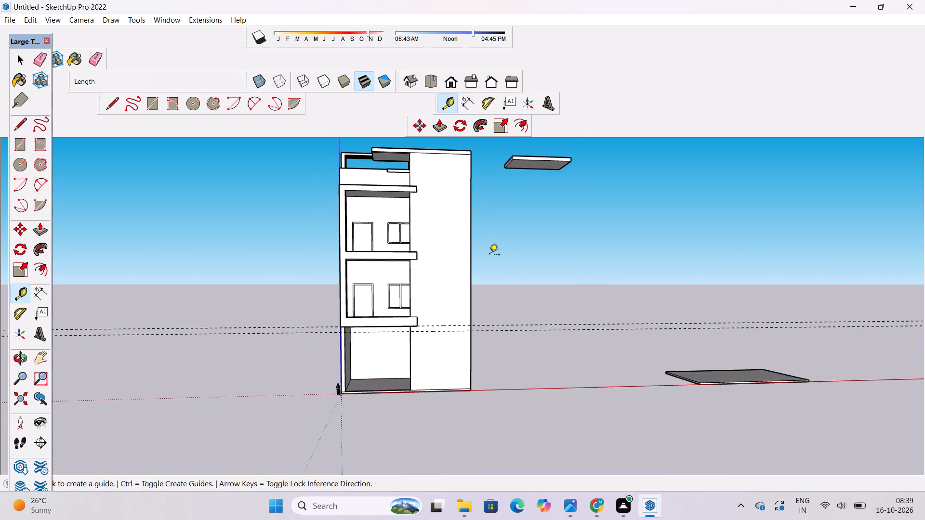
pyautogui.scroll(5, 490, 256)
pyautogui.click(456, 234)
pyautogui.scroll(-6, 456, 234)
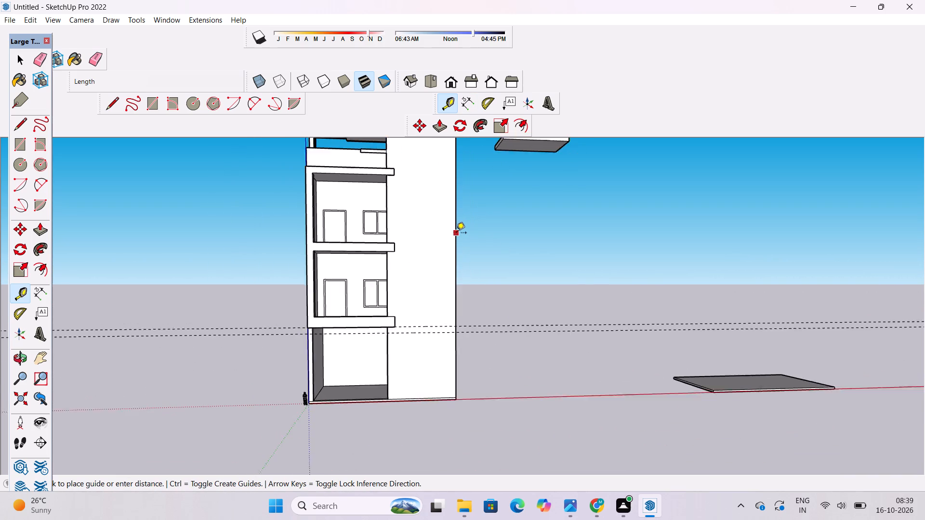
pyautogui.scroll(-3, 441, 234)
pyautogui.scroll(4, 424, 238)
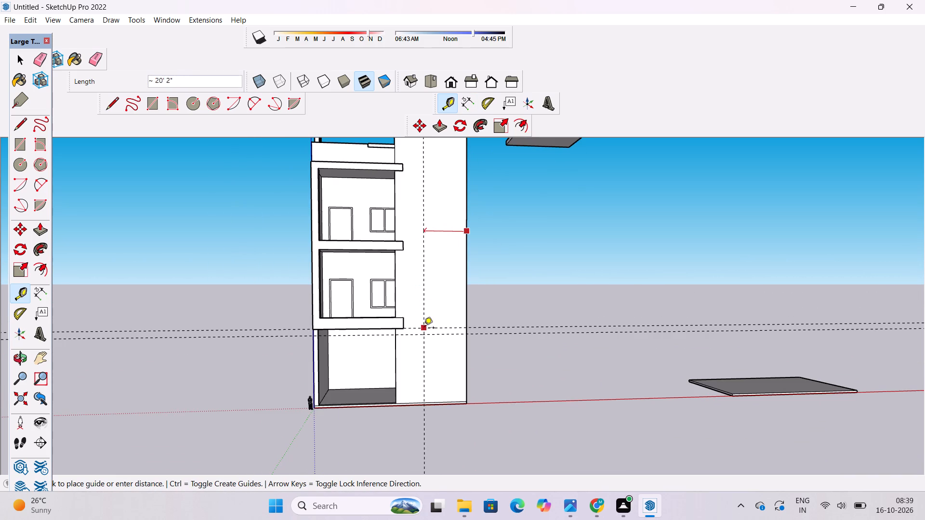
pyautogui.scroll(5, 432, 329)
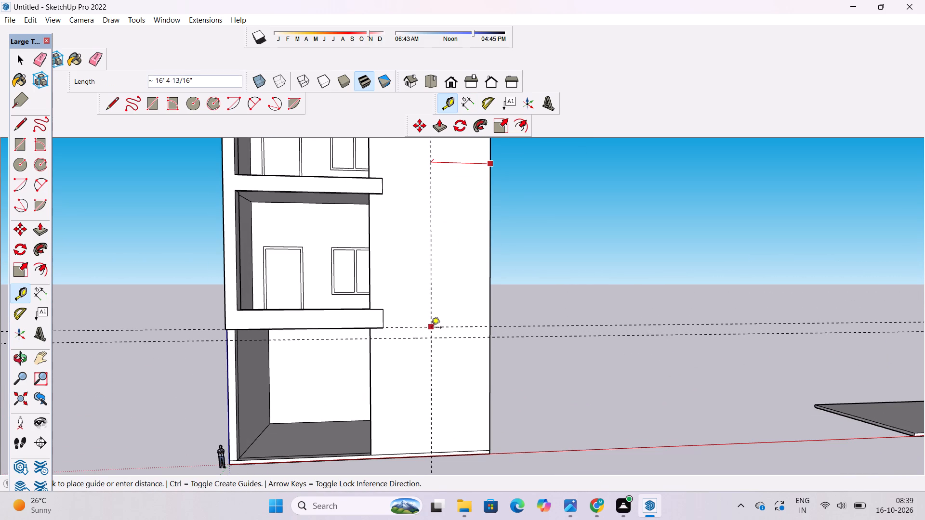
pyautogui.scroll(-10, 416, 343)
pyautogui.scroll(4, 425, 330)
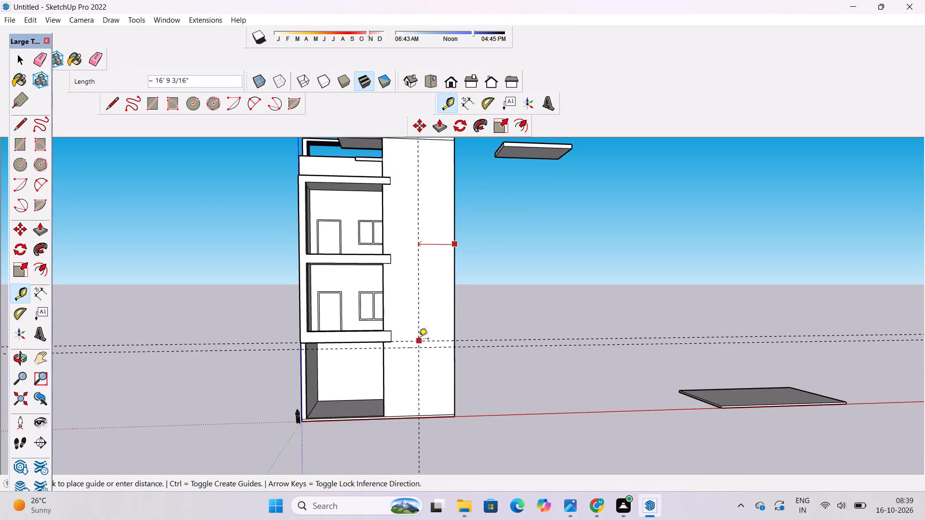
pyautogui.write('16')
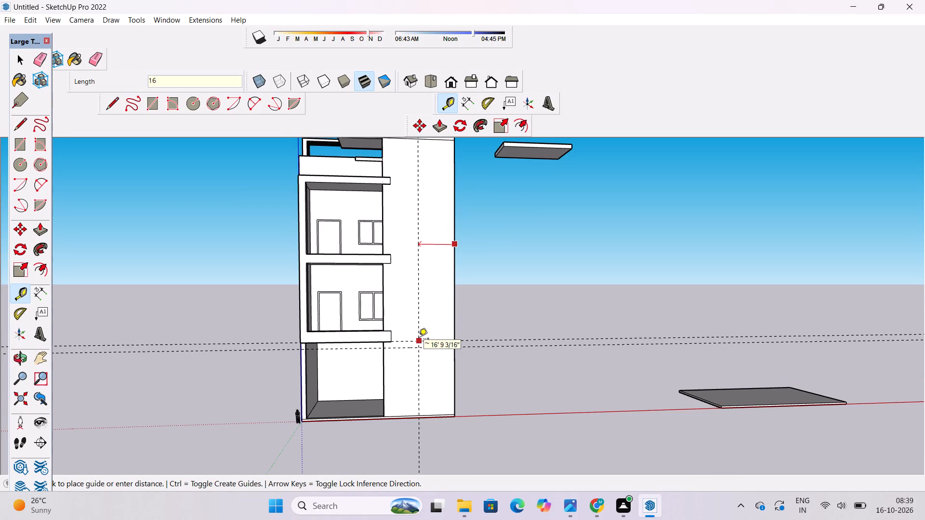
pyautogui.press("'")
pyautogui.press('Return')
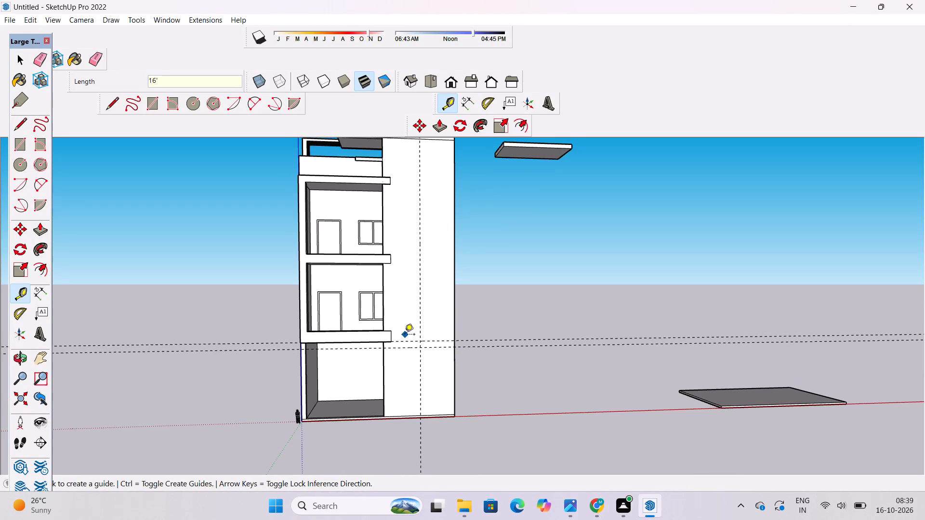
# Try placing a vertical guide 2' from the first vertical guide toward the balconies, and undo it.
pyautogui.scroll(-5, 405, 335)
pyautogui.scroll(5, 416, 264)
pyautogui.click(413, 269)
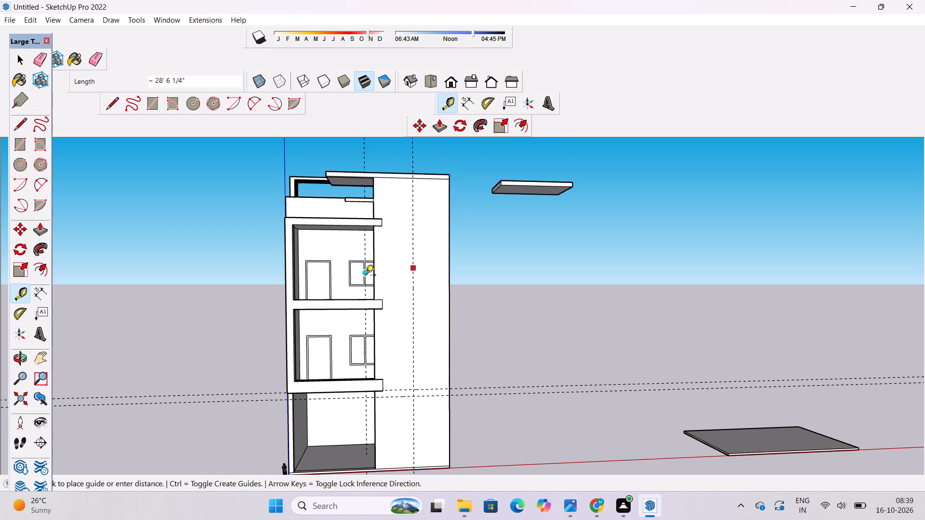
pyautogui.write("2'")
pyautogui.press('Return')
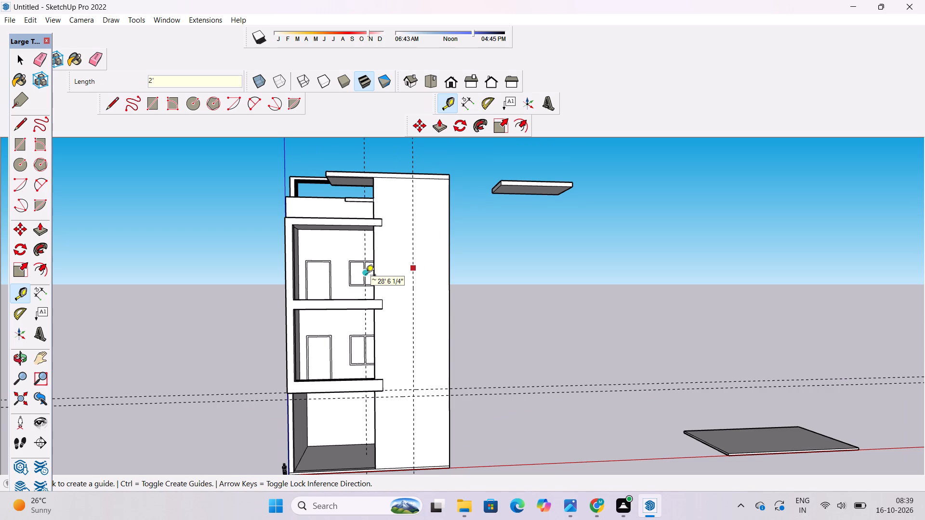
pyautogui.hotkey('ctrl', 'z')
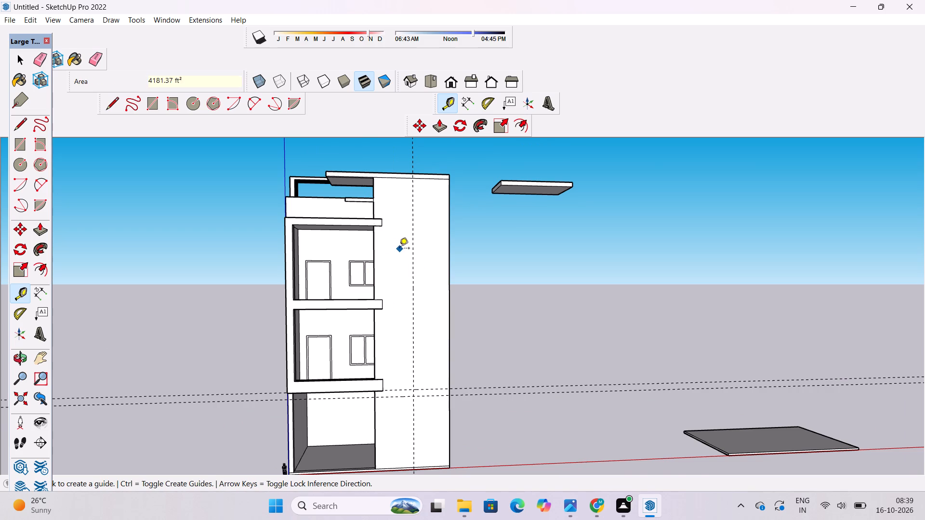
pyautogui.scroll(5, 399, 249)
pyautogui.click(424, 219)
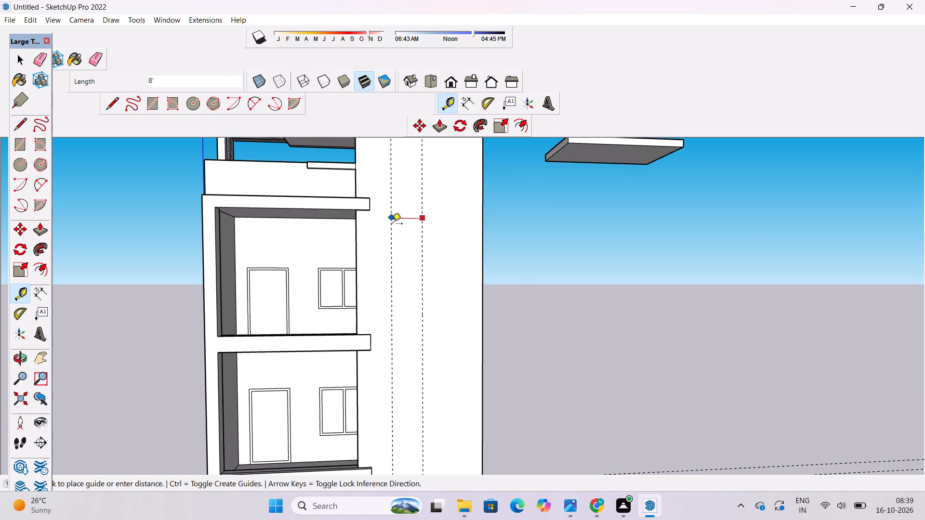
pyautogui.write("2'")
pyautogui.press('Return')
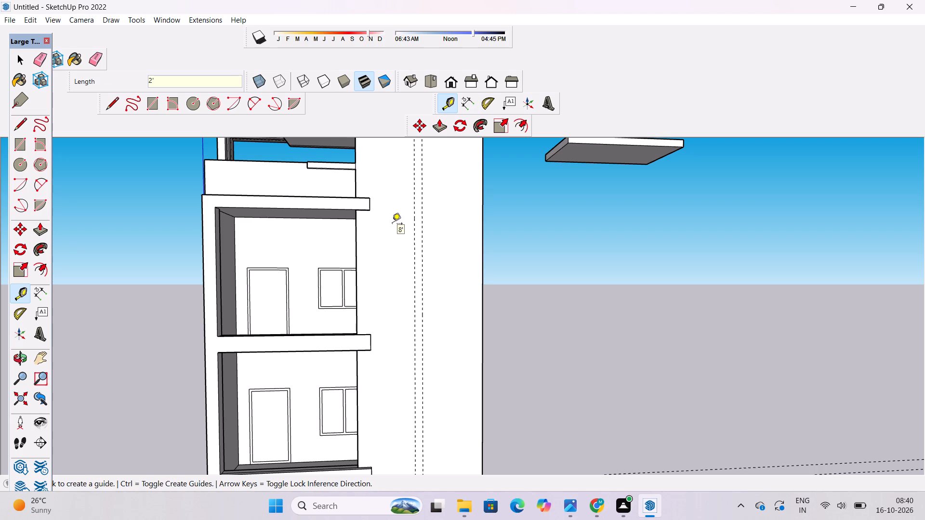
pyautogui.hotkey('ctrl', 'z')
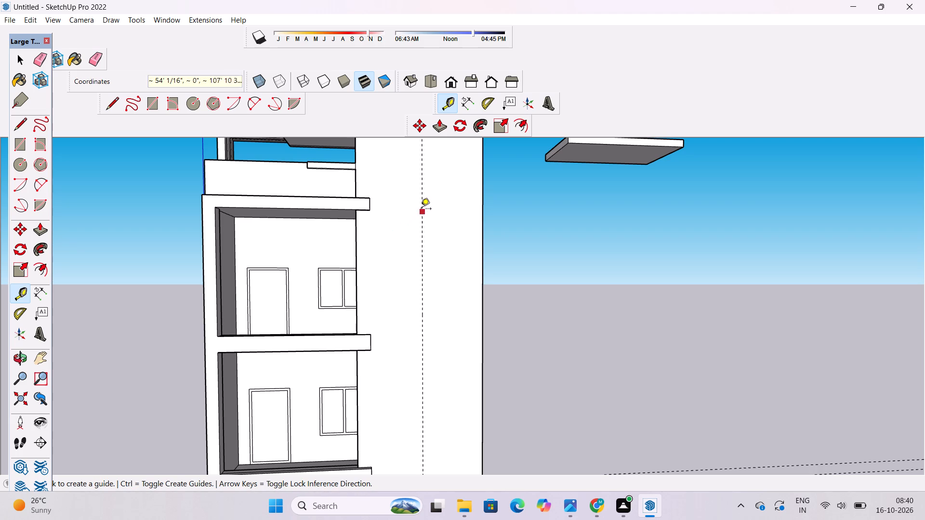
# Place a second vertical guide 3' from the first one, on the side facing the balconies.
pyautogui.click(423, 207)
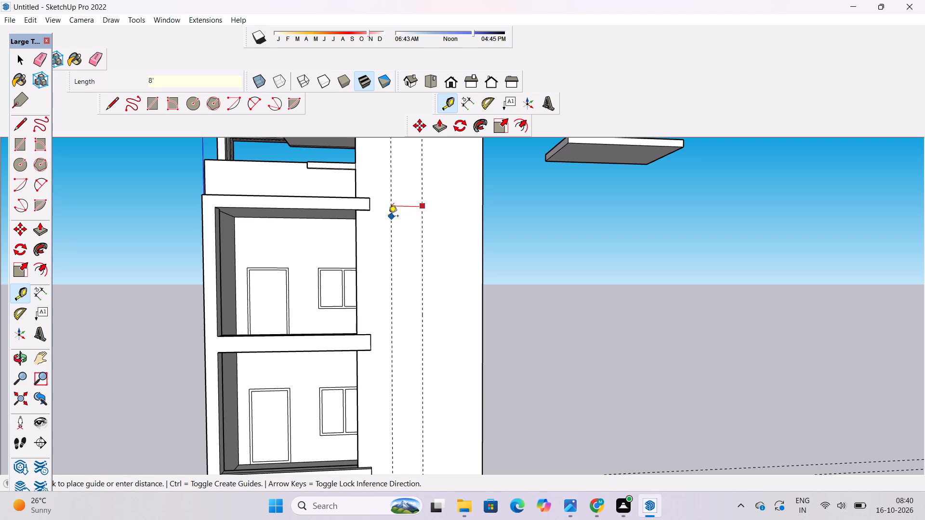
pyautogui.write("3'")
pyautogui.press('Return')
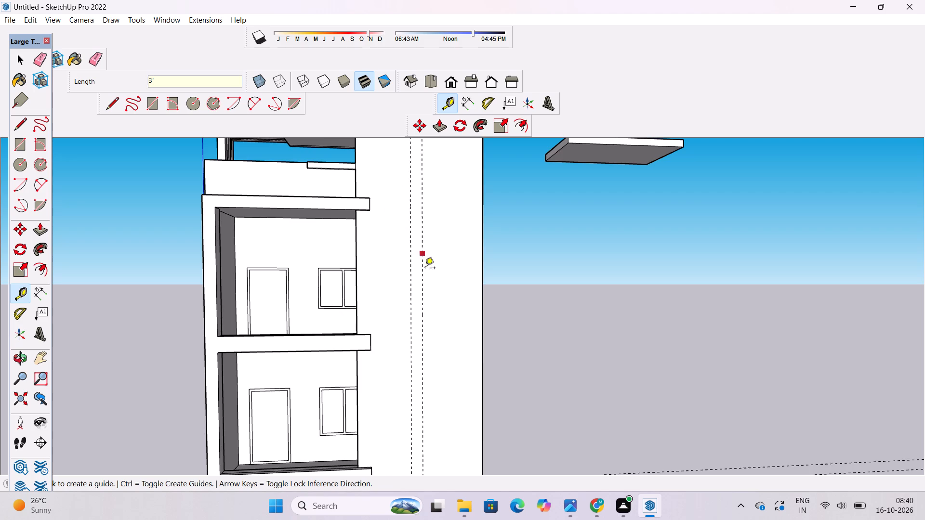
# Place a horizontal guide on the solid bay, 3' below the line along the roof slab's lower edge.
pyautogui.scroll(-5, 416, 323)
pyautogui.scroll(4, 426, 203)
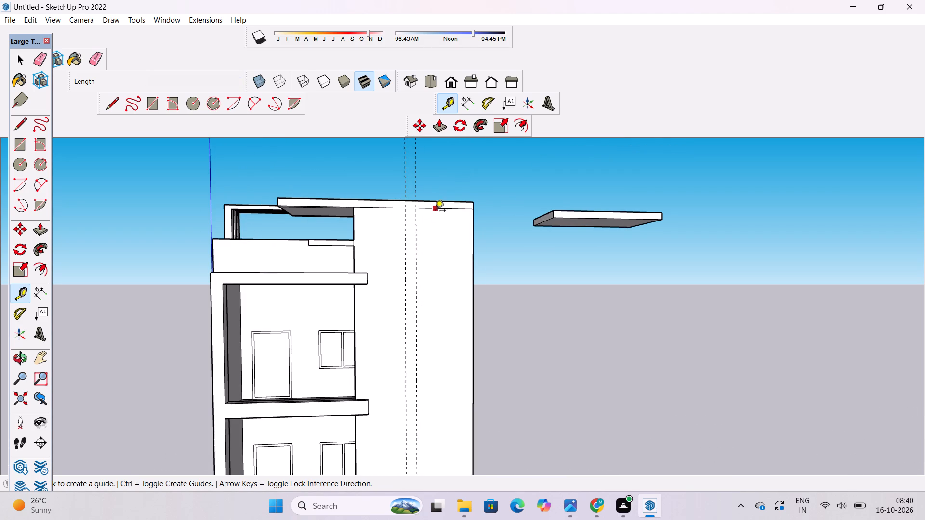
pyautogui.click(436, 210)
pyautogui.write("3'")
pyautogui.press('Return')
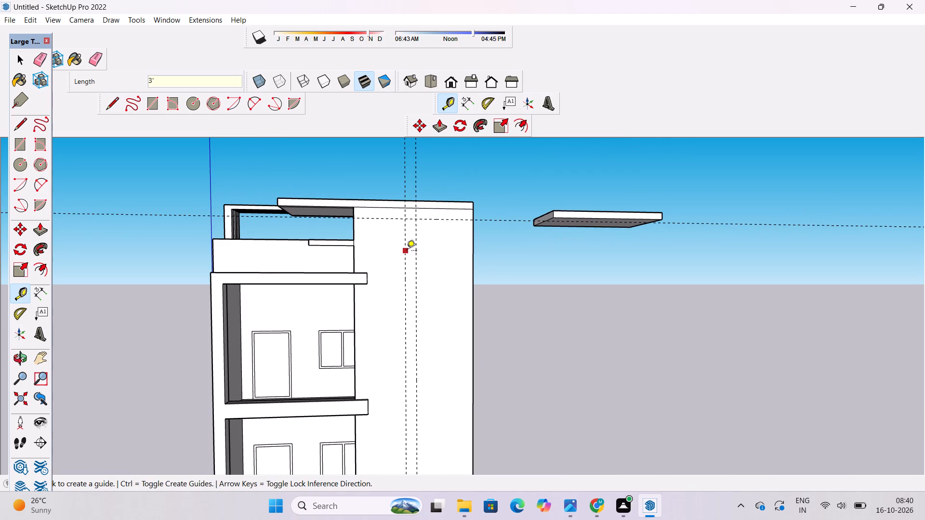
# Push/Pull the roof slab's end face outward 1.5' past the outer side of the solid bay.
pyautogui.press('o')
pyautogui.keyDown('shift'); pyautogui.moveTo(448, 229); pyautogui.dragTo(369, 283); pyautogui.keyUp('shift')
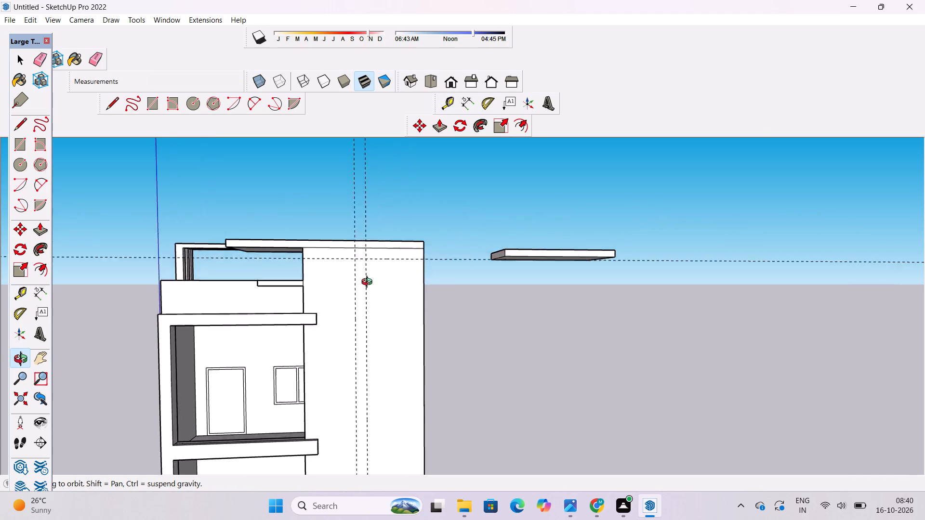
pyautogui.keyDown('shift'); pyautogui.moveTo(369, 283); pyautogui.dragTo(290, 319); pyautogui.keyUp('shift')
pyautogui.moveTo(290, 319); pyautogui.dragTo(336, 328)
pyautogui.scroll(4, 395, 255)
pyautogui.keyDown('shift'); pyautogui.moveTo(398, 254); pyautogui.dragTo(348, 261); pyautogui.keyUp('shift')
pyautogui.moveTo(361, 262); pyautogui.dragTo(422, 262)
pyautogui.scroll(3, 426, 270)
pyautogui.keyDown('shift'); pyautogui.moveTo(483, 271); pyautogui.dragTo(472, 274); pyautogui.keyUp('shift')
pyautogui.moveTo(472, 274); pyautogui.dragTo(413, 283)
pyautogui.keyDown('shift'); pyautogui.moveTo(413, 283); pyautogui.dragTo(397, 285); pyautogui.keyUp('shift')
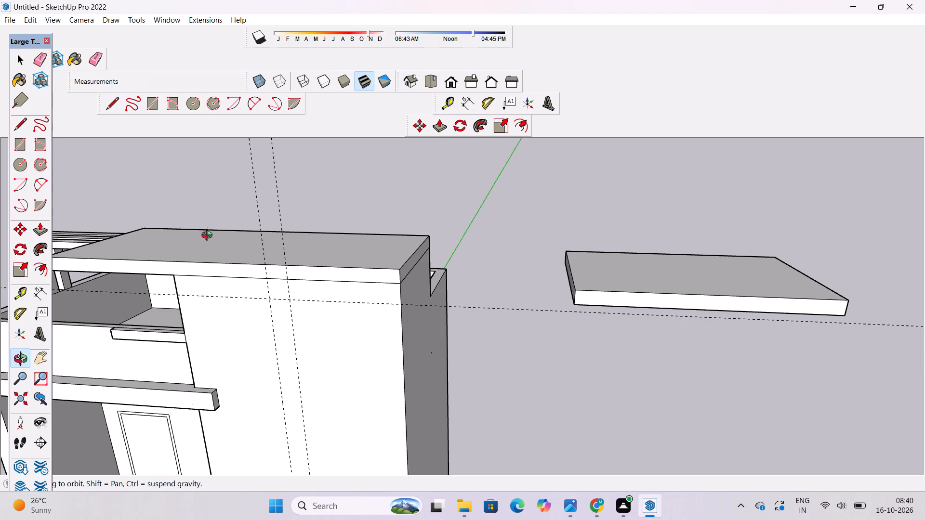
pyautogui.scroll(-3, 351, 275)
pyautogui.scroll(2, 372, 273)
pyautogui.press('p')
pyautogui.scroll(2, 399, 277)
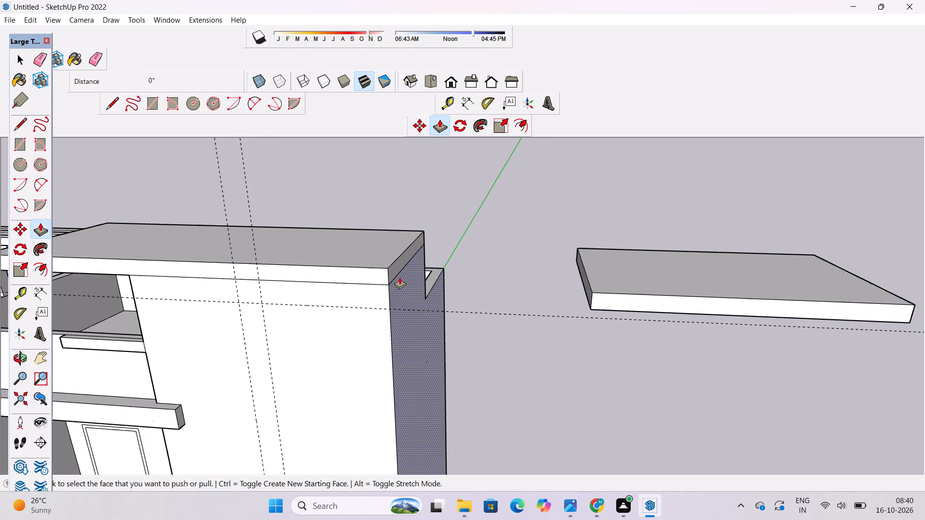
pyautogui.scroll(4, 399, 276)
pyautogui.click(394, 265)
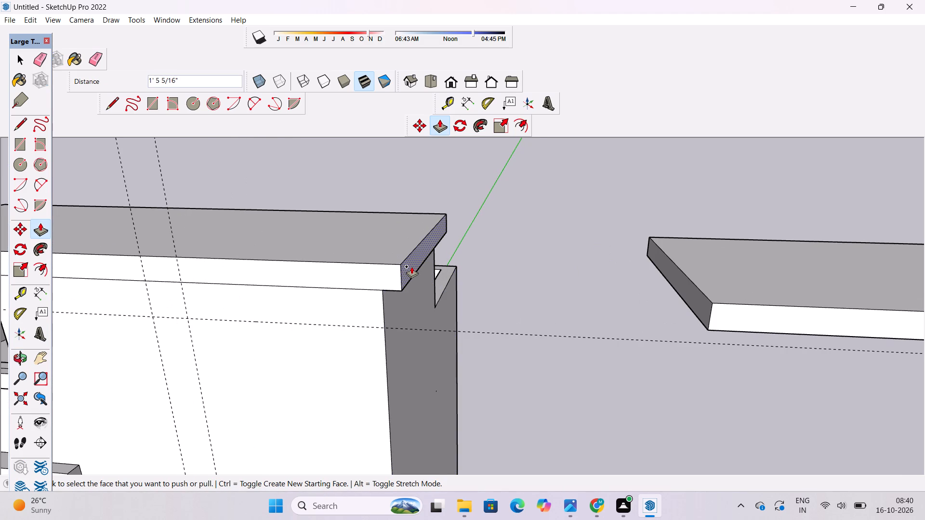
pyautogui.write("1.5'")
pyautogui.press('Return')
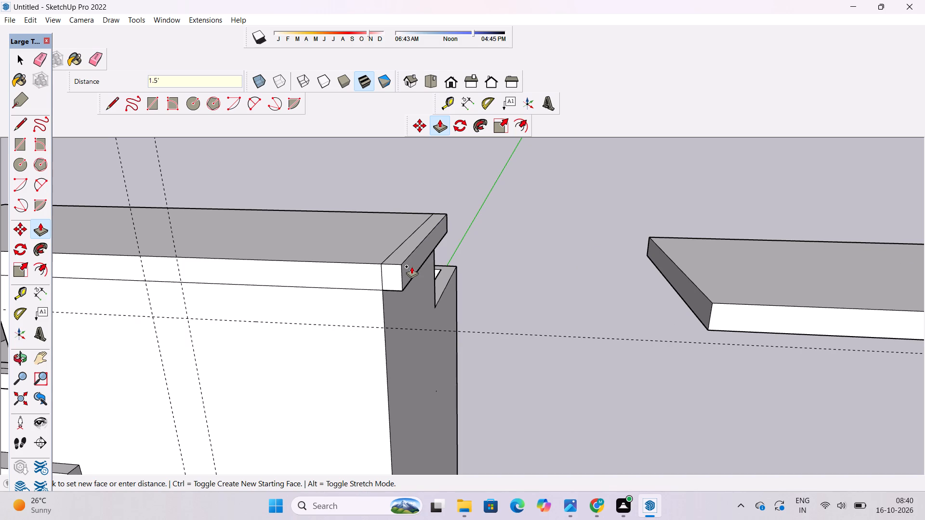
# Erase the seam lines across the top and front faces of the roof slab where its end was extended.
pyautogui.press('o')
pyautogui.scroll(-7, 411, 266)
pyautogui.moveTo(306, 359); pyautogui.dragTo(401, 303)
pyautogui.scroll(5, 474, 199)
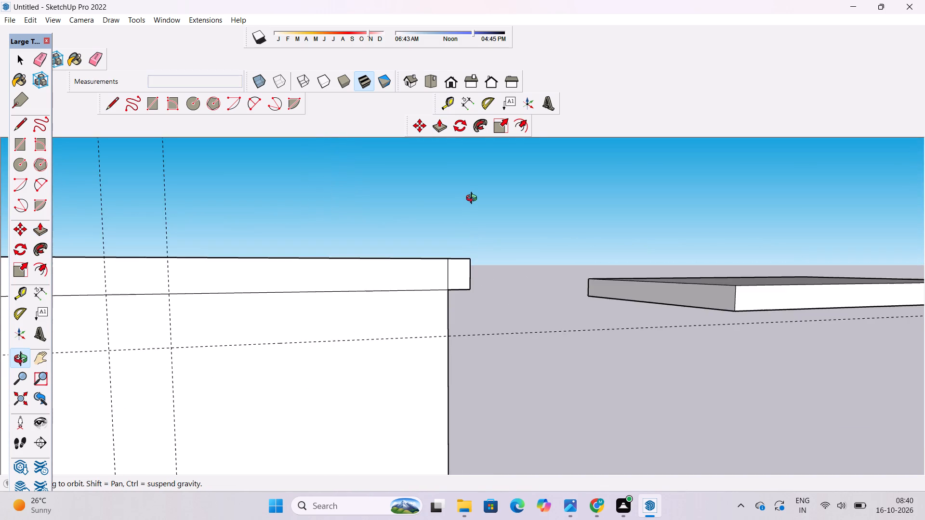
pyautogui.moveTo(489, 277); pyautogui.dragTo(306, 356)
pyautogui.keyDown('shift'); pyautogui.moveTo(313, 321); pyautogui.dragTo(342, 381); pyautogui.keyUp('shift')
pyautogui.moveTo(329, 381); pyautogui.dragTo(369, 358)
pyautogui.press('e')
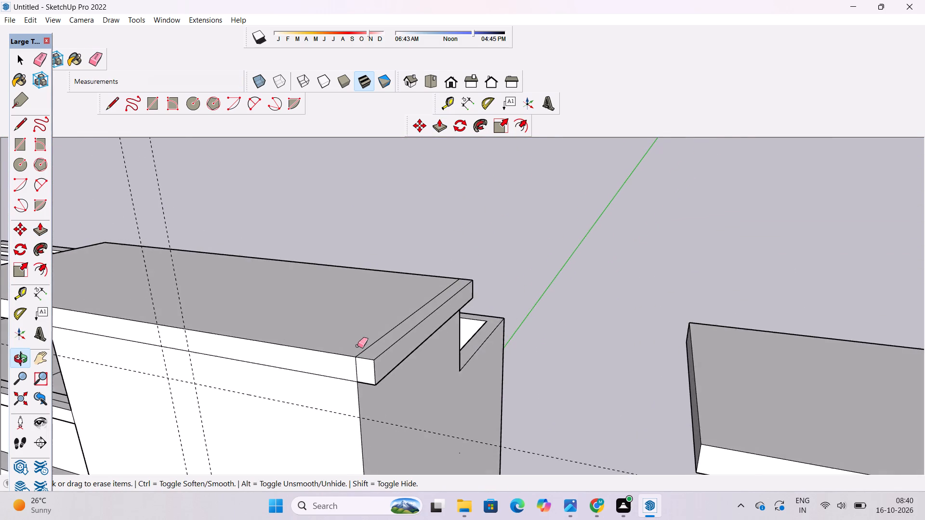
pyautogui.scroll(4, 357, 346)
pyautogui.moveTo(361, 338); pyautogui.dragTo(371, 352)
pyautogui.click(356, 376)
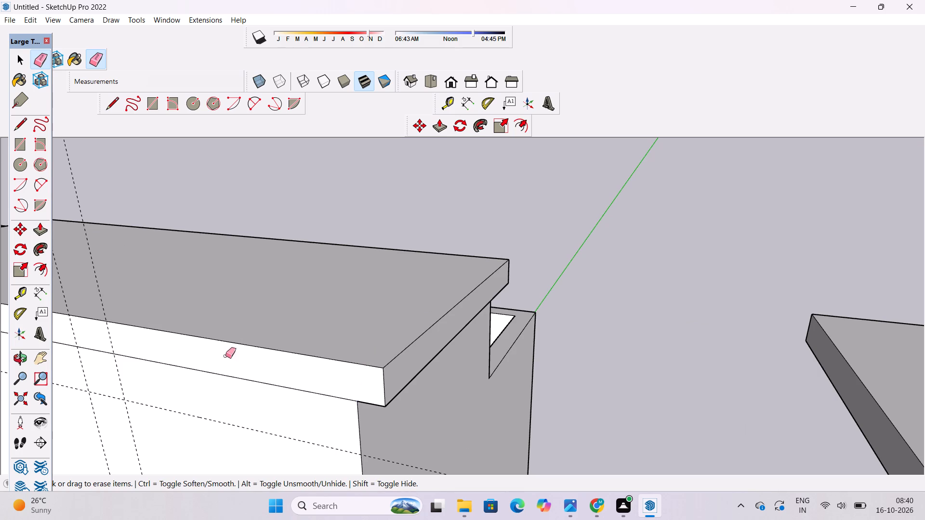
# Erase the leftover vertical seam lines on the roof slab's rear face near the extended end.
pyautogui.click(18, 358)
pyautogui.moveTo(583, 290); pyautogui.dragTo(162, 311)
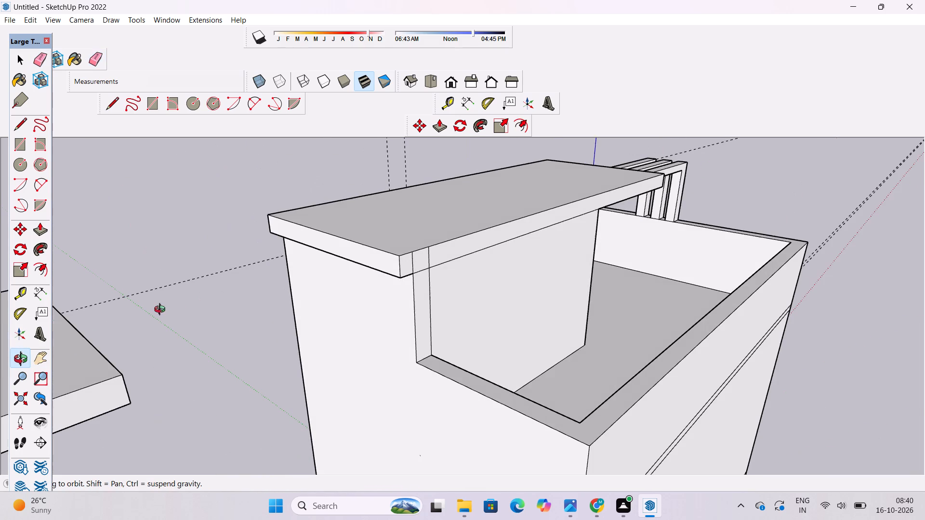
pyautogui.keyDown('shift'); pyautogui.moveTo(374, 274); pyautogui.dragTo(376, 284); pyautogui.keyUp('shift')
pyautogui.moveTo(379, 285); pyautogui.dragTo(375, 275)
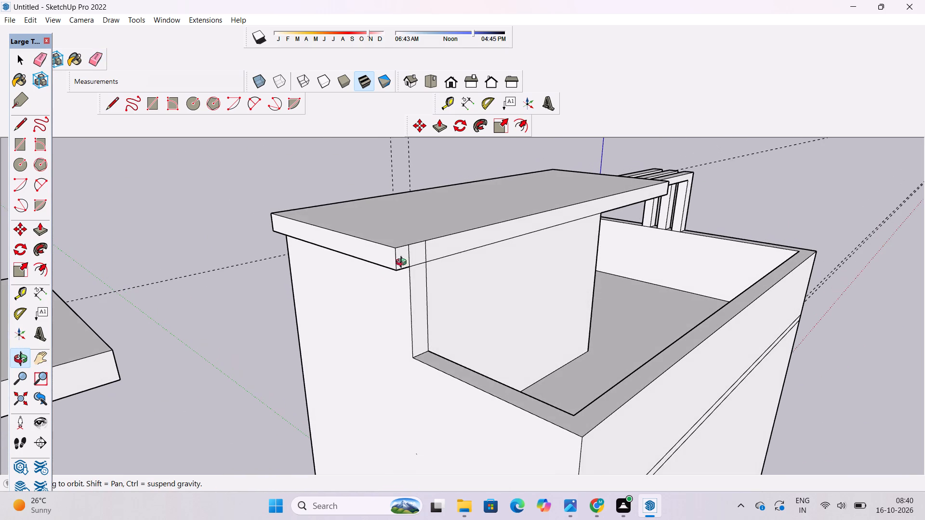
pyautogui.scroll(-2, 468, 248)
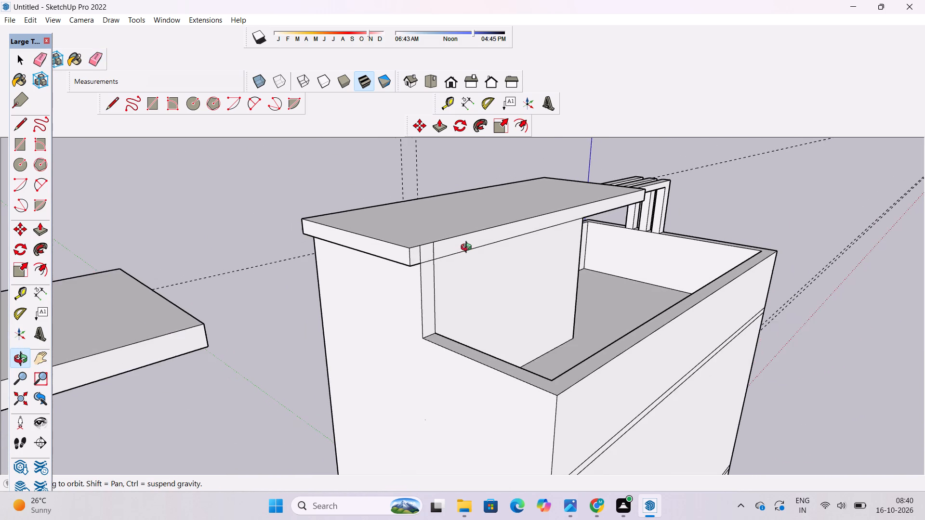
pyautogui.scroll(3, 431, 258)
pyautogui.keyDown('shift'); pyautogui.moveTo(431, 258); pyautogui.dragTo(429, 264); pyautogui.keyUp('shift')
pyautogui.press('e')
pyautogui.moveTo(446, 254); pyautogui.dragTo(403, 267)
# Draw a line along the upper horizontal guide from the solid bay's balcony-side edge to the nearest vertical guide.
pyautogui.press('o')
pyautogui.scroll(-3, 451, 256)
pyautogui.moveTo(389, 272); pyautogui.dragTo(758, 274)
pyautogui.keyDown('shift'); pyautogui.moveTo(547, 276); pyautogui.dragTo(378, 275); pyautogui.keyUp('shift')
pyautogui.moveTo(378, 275); pyautogui.dragTo(460, 254)
pyautogui.scroll(-1, 460, 254)
pyautogui.moveTo(418, 257); pyautogui.dragTo(485, 254)
pyautogui.scroll(4, 456, 233)
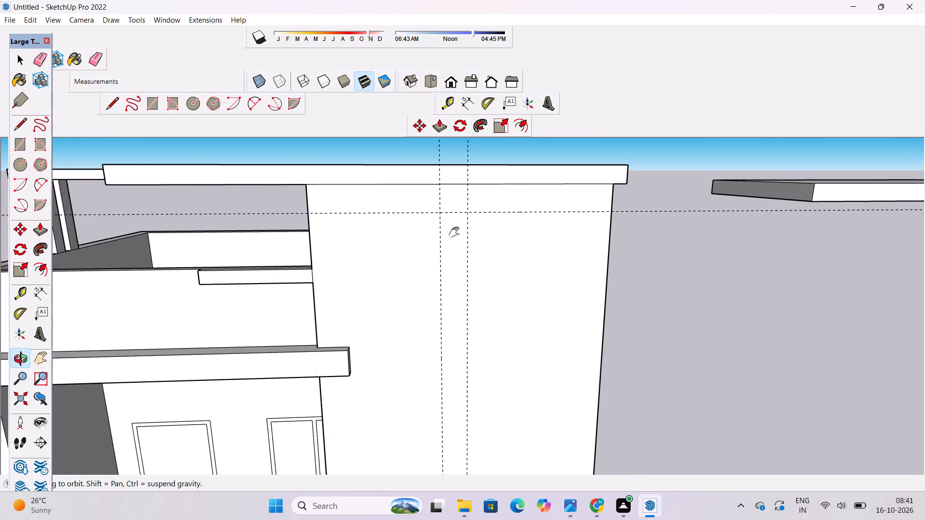
pyautogui.keyDown('shift'); pyautogui.click(456, 233); pyautogui.keyUp('shift')
pyautogui.keyDown('shift'); pyautogui.scroll(-6, 441, 191); pyautogui.keyUp('shift')
pyautogui.keyDown('shift'); pyautogui.moveTo(446, 206); pyautogui.dragTo(427, 210); pyautogui.keyUp('shift')
pyautogui.press('l')
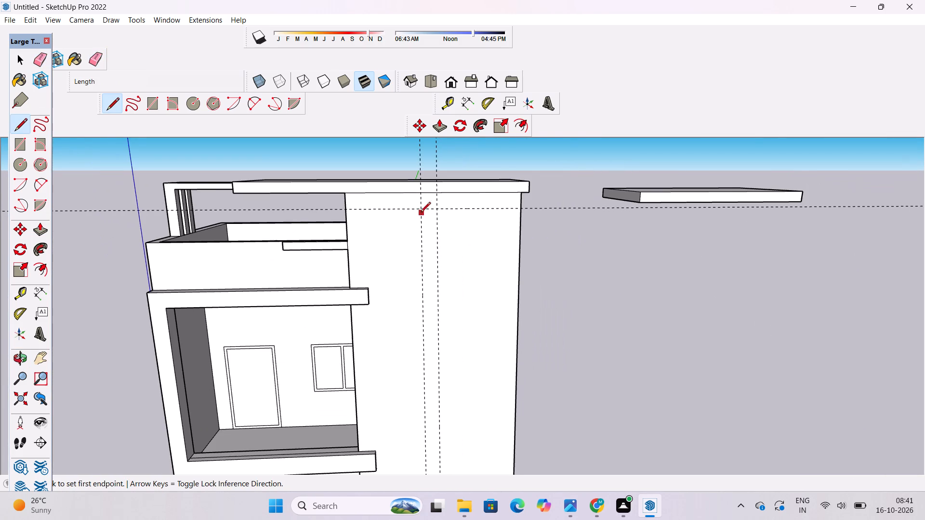
pyautogui.click(347, 210)
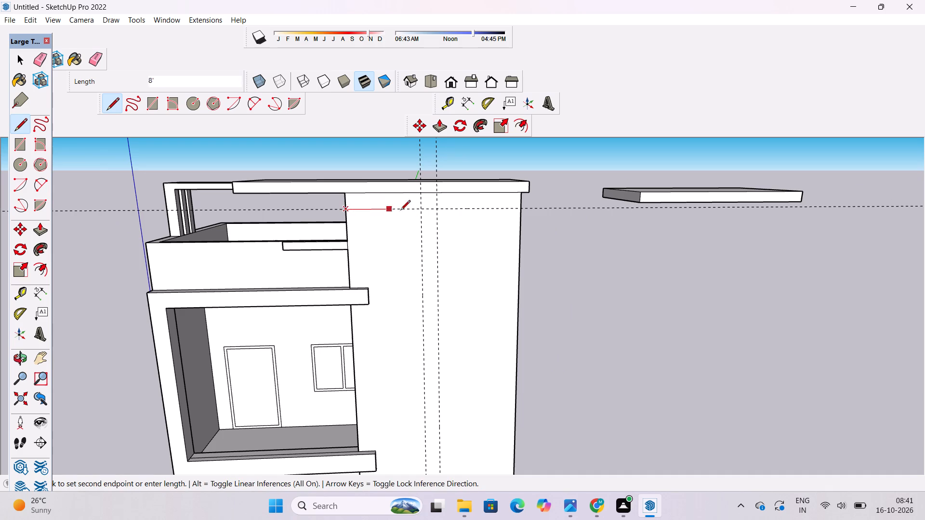
pyautogui.click(422, 210)
# Continue with a 90' line down that vertical guide to the upper of the two lower horizontal guides.
pyautogui.scroll(-13, 423, 201)
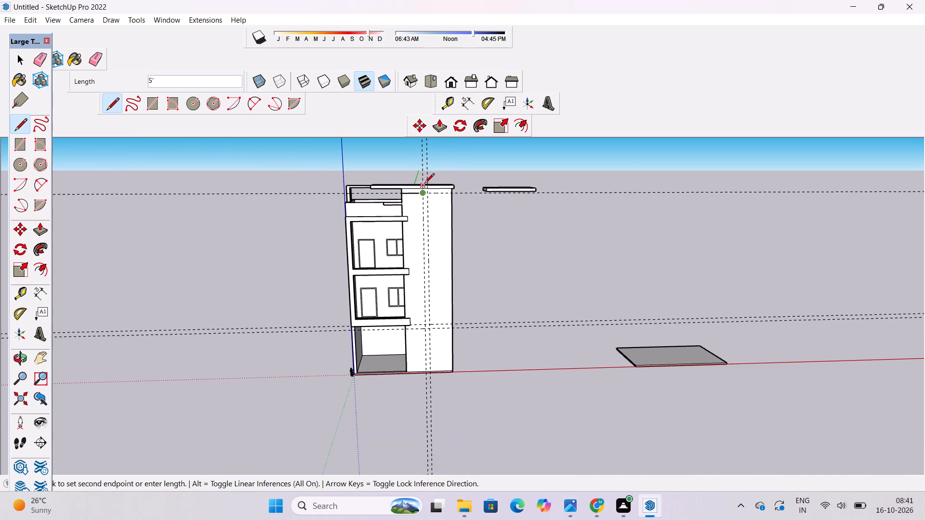
pyautogui.scroll(8, 435, 306)
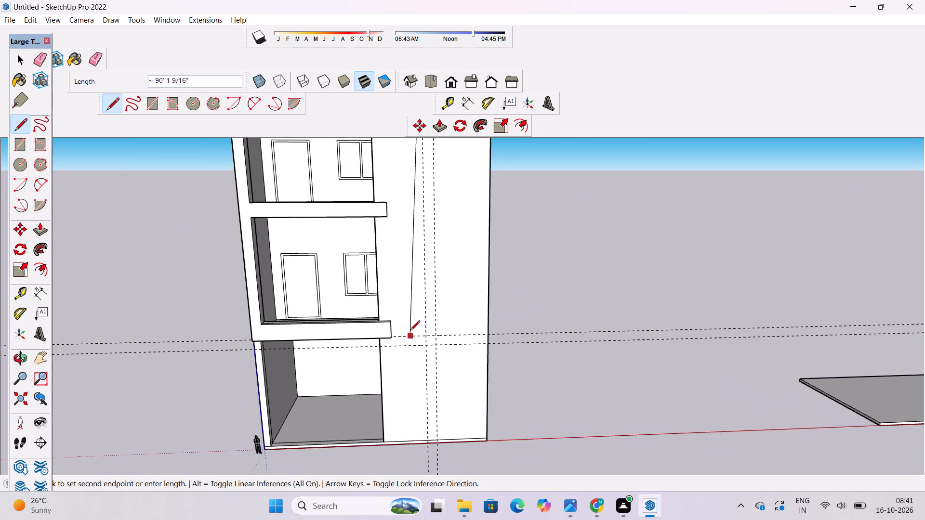
pyautogui.scroll(10, 410, 331)
pyautogui.click(443, 337)
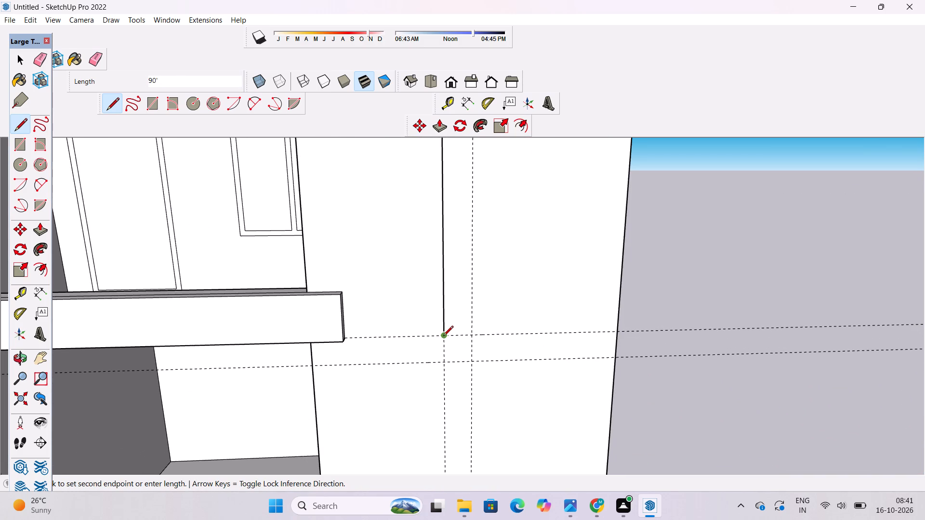
# Draw a line along the upper of the two lower guides from the vertical line's bottom end to the balcony slab's lower corner.
pyautogui.scroll(-5, 443, 337)
pyautogui.press('o')
pyautogui.moveTo(425, 354); pyautogui.dragTo(459, 267)
pyautogui.scroll(2, 440, 306)
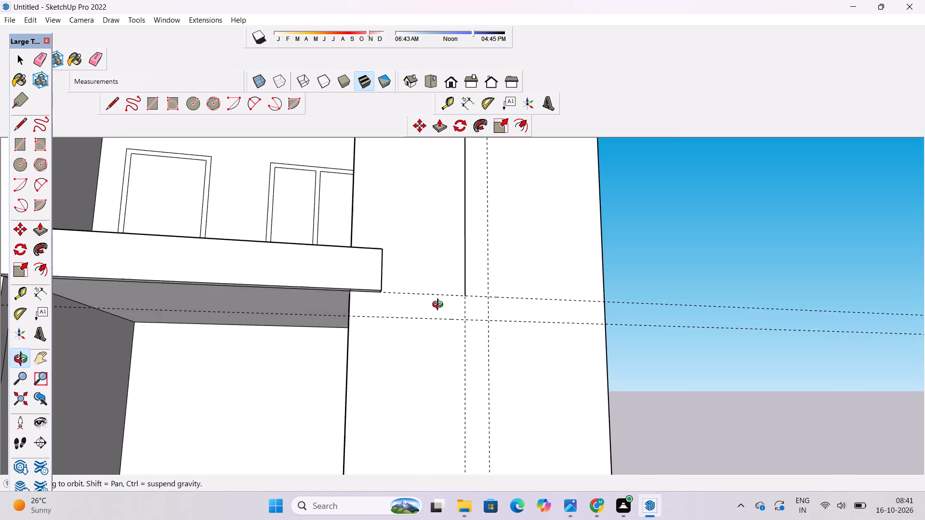
pyautogui.scroll(5, 440, 306)
pyautogui.keyDown('shift'); pyautogui.moveTo(440, 306); pyautogui.dragTo(439, 312); pyautogui.keyUp('shift')
pyautogui.press('l')
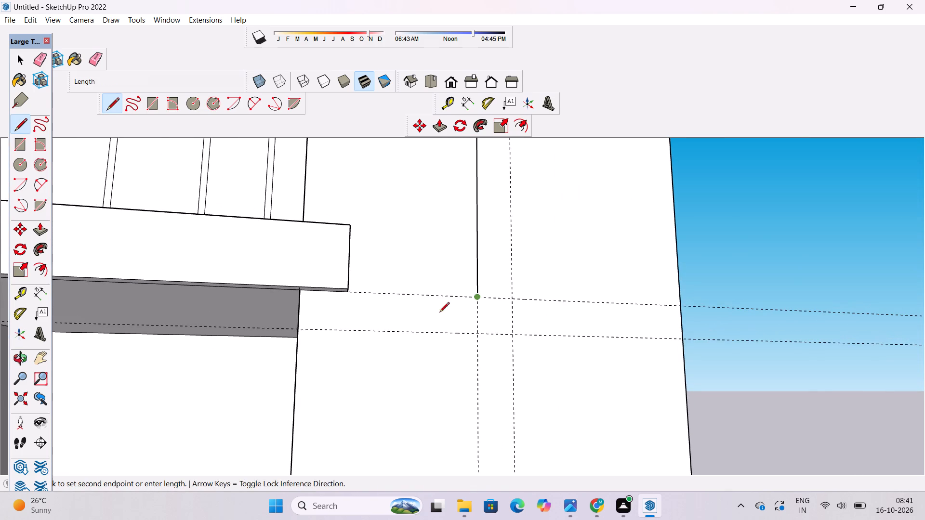
pyautogui.scroll(8, 400, 307)
pyautogui.scroll(4, 330, 273)
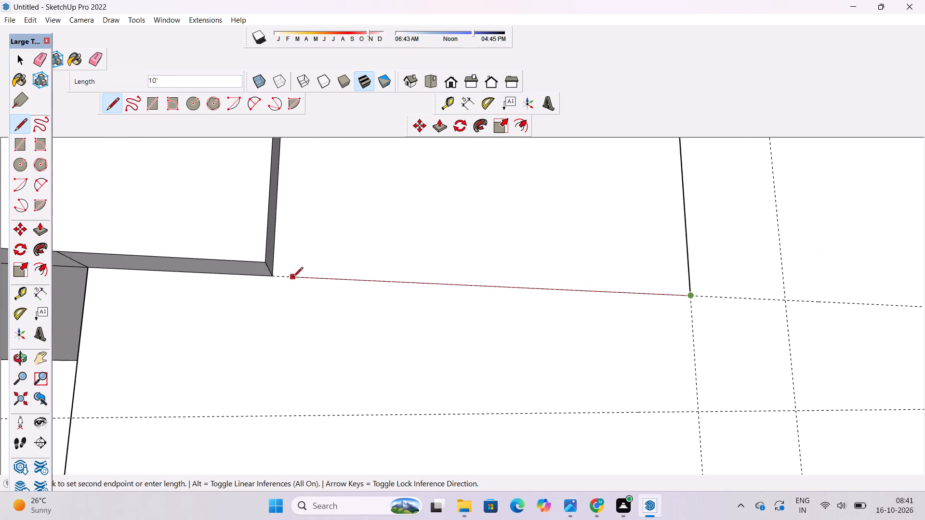
pyautogui.click(272, 278)
# Draw a 33' line along the lowest horizontal guide across the full width of the solid bay.
pyautogui.scroll(-15, 221, 291)
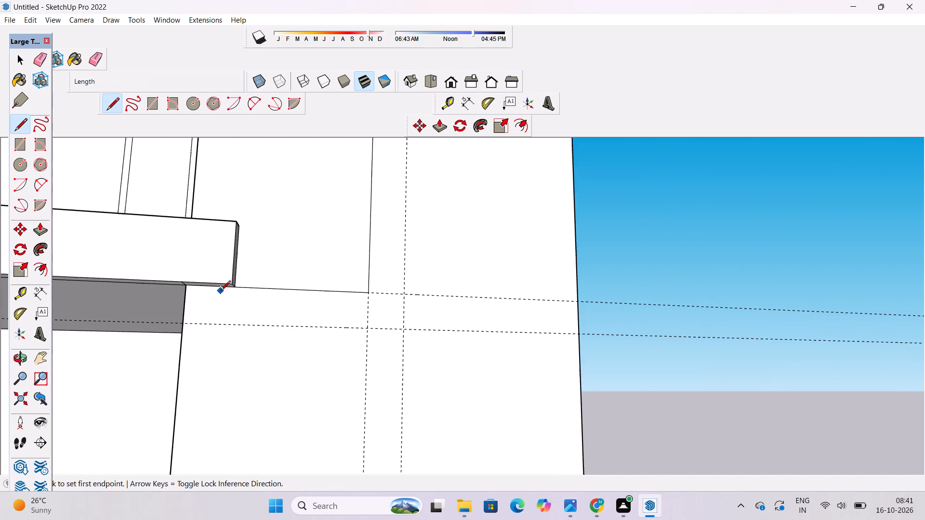
pyautogui.click(184, 323)
pyautogui.scroll(-5, 184, 323)
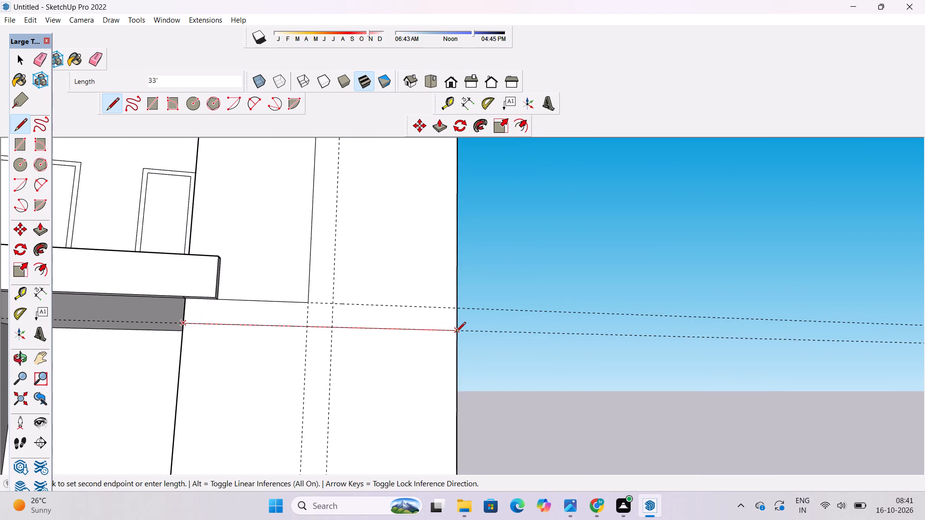
pyautogui.click(456, 333)
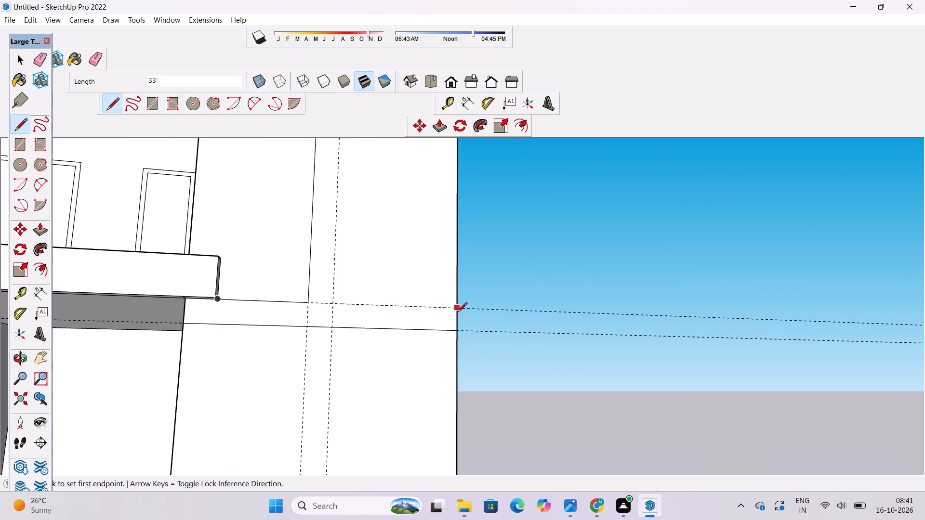
# Outline the bay's outer panel from its outer edge, about 16' along the guide, up the second vertical guide, and back along the top guide.
pyautogui.click(457, 310)
pyautogui.scroll(-11, 452, 310)
pyautogui.scroll(2, 370, 324)
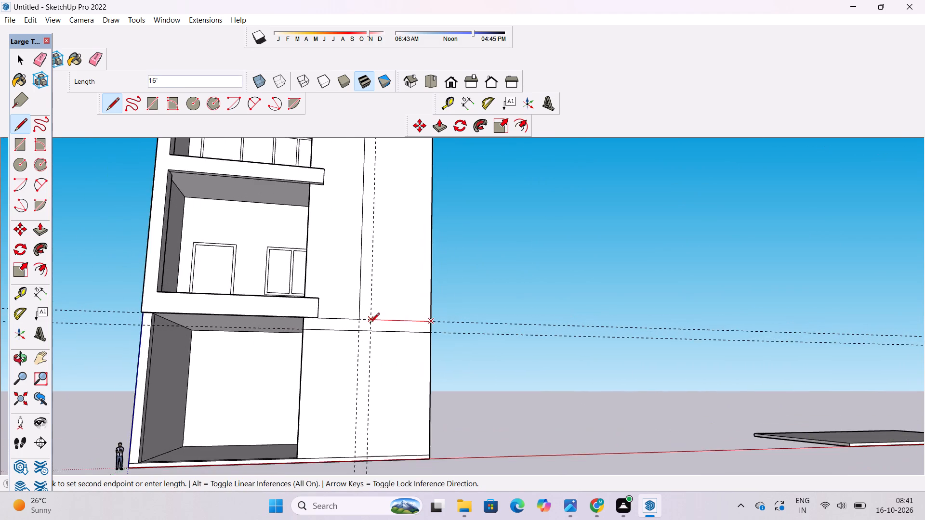
pyautogui.scroll(5, 370, 324)
pyautogui.click(372, 318)
pyautogui.scroll(-15, 295, 394)
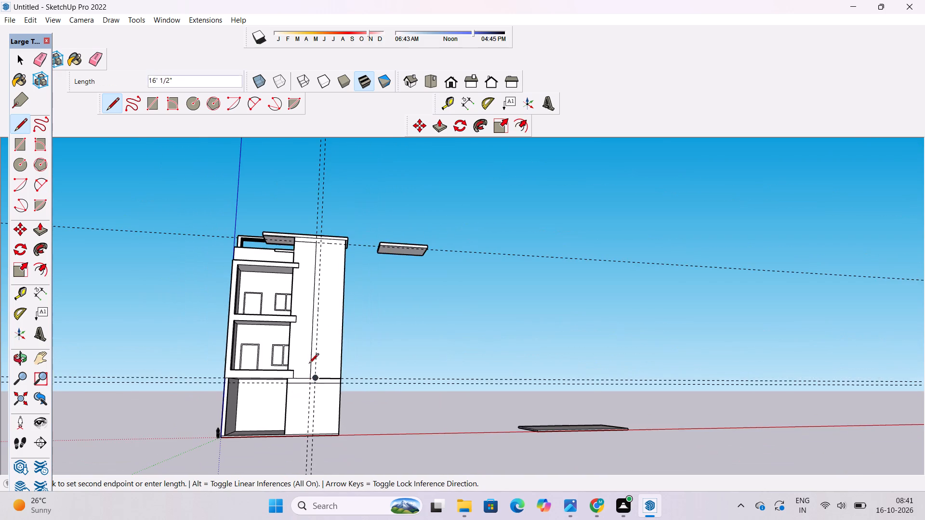
pyautogui.scroll(10, 326, 210)
pyautogui.scroll(5, 321, 273)
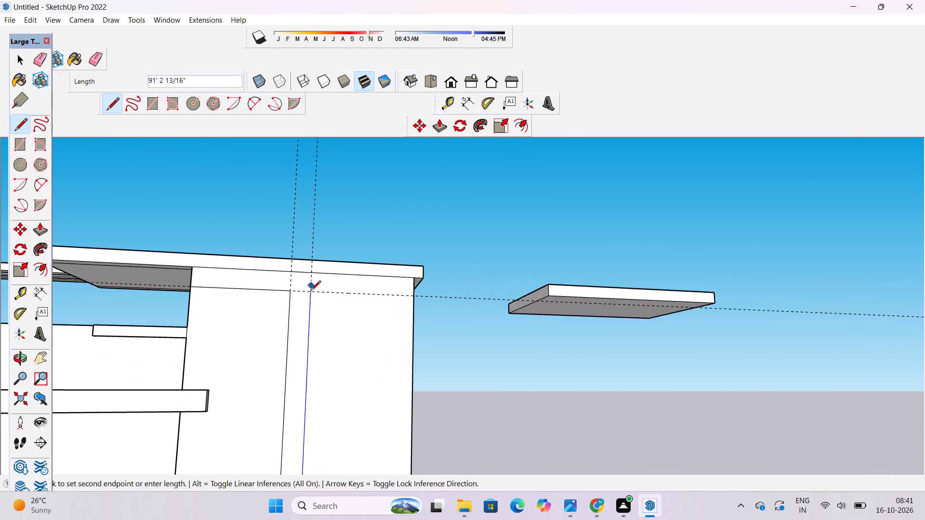
pyautogui.scroll(4, 303, 299)
pyautogui.click(313, 287)
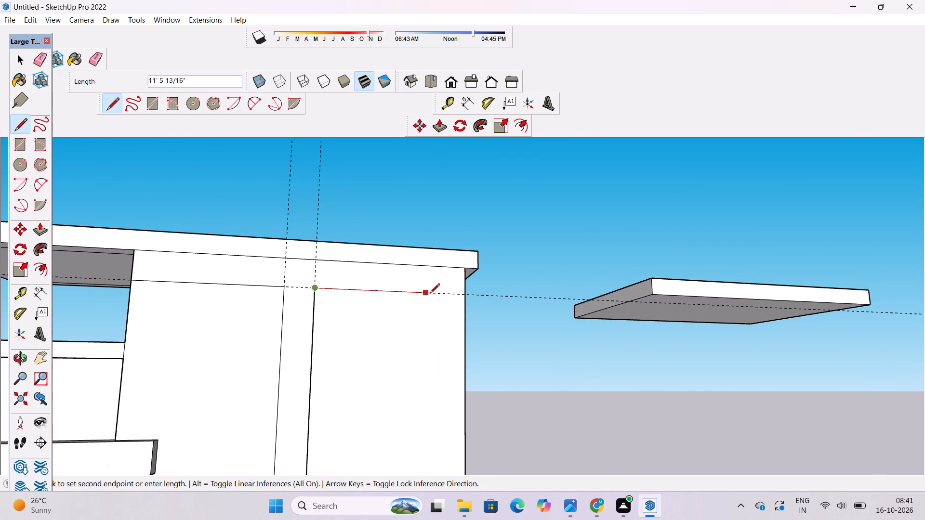
pyautogui.click(465, 296)
# Erase the two vertical guides and the upper horizontal guide around the solid bay.
pyautogui.press('e')
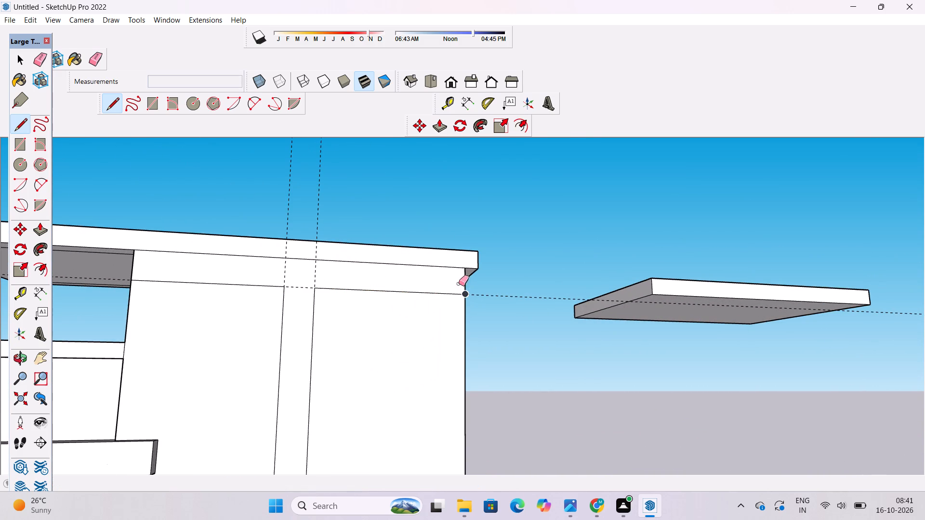
pyautogui.scroll(-6, 357, 253)
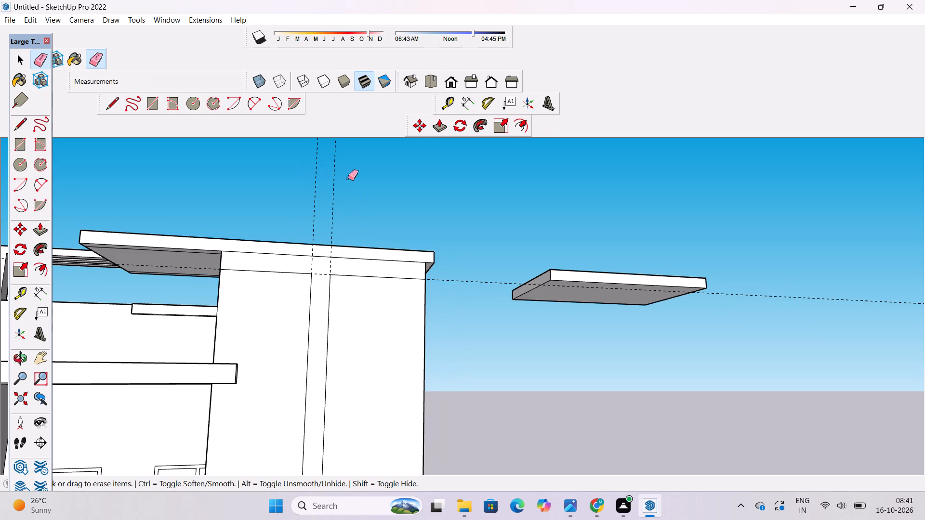
pyautogui.moveTo(347, 178); pyautogui.dragTo(312, 210)
pyautogui.moveTo(463, 253); pyautogui.dragTo(458, 290)
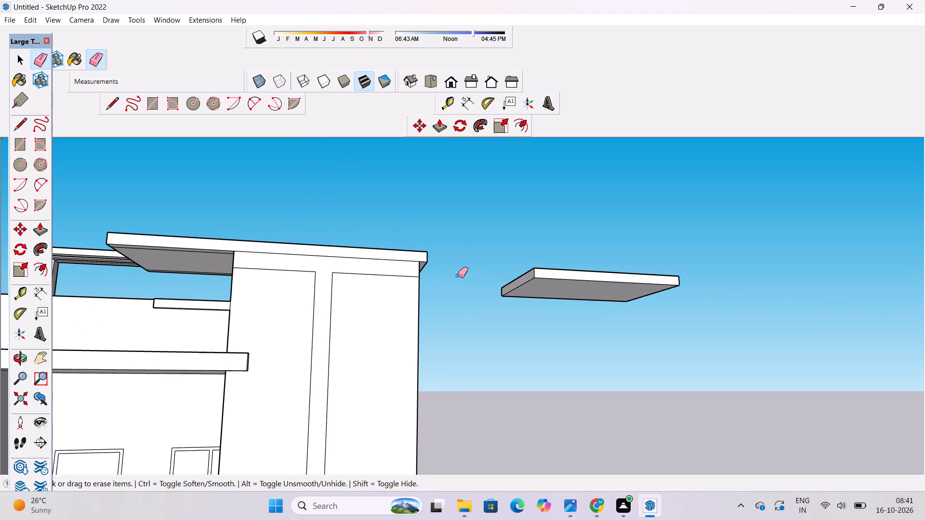
# Push/Pull the roof slab's front face outward by 1'.
pyautogui.press('o')
pyautogui.scroll(-4, 410, 249)
pyautogui.moveTo(410, 248); pyautogui.dragTo(400, 322)
pyautogui.keyDown('shift'); pyautogui.moveTo(387, 338); pyautogui.dragTo(382, 302); pyautogui.keyUp('shift')
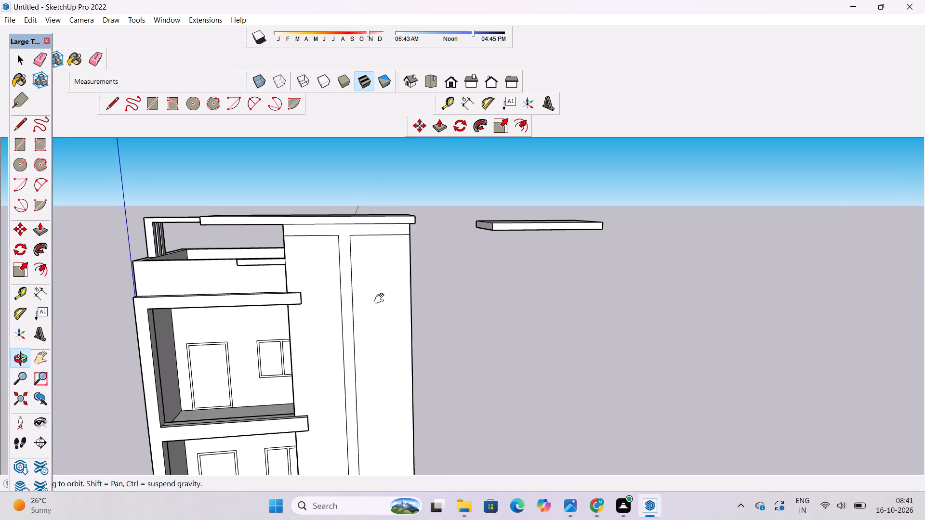
pyautogui.moveTo(423, 243); pyautogui.dragTo(257, 295)
pyautogui.scroll(7, 376, 221)
pyautogui.keyDown('shift'); pyautogui.moveTo(393, 227); pyautogui.dragTo(383, 240); pyautogui.keyUp('shift')
pyautogui.keyDown('shift'); pyautogui.moveTo(395, 239); pyautogui.dragTo(373, 256); pyautogui.keyUp('shift')
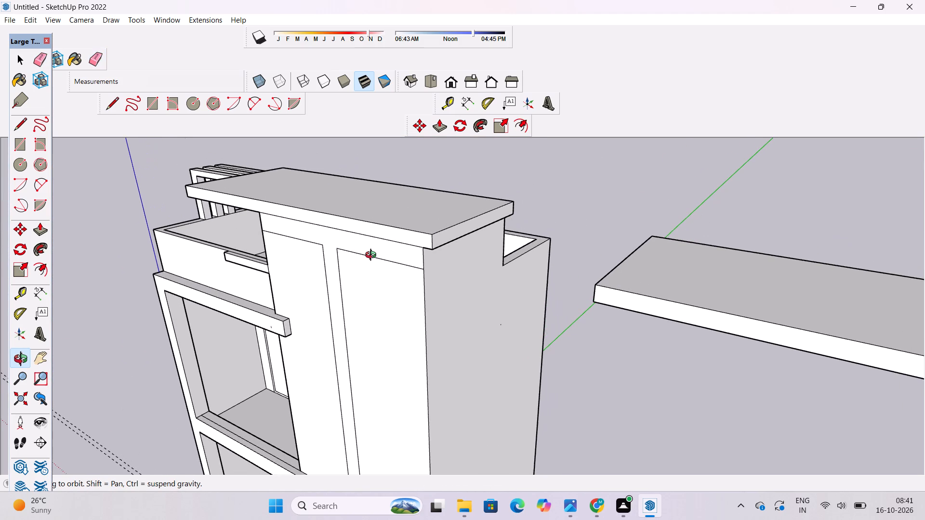
pyautogui.press('p')
pyautogui.scroll(4, 405, 234)
pyautogui.click(405, 234)
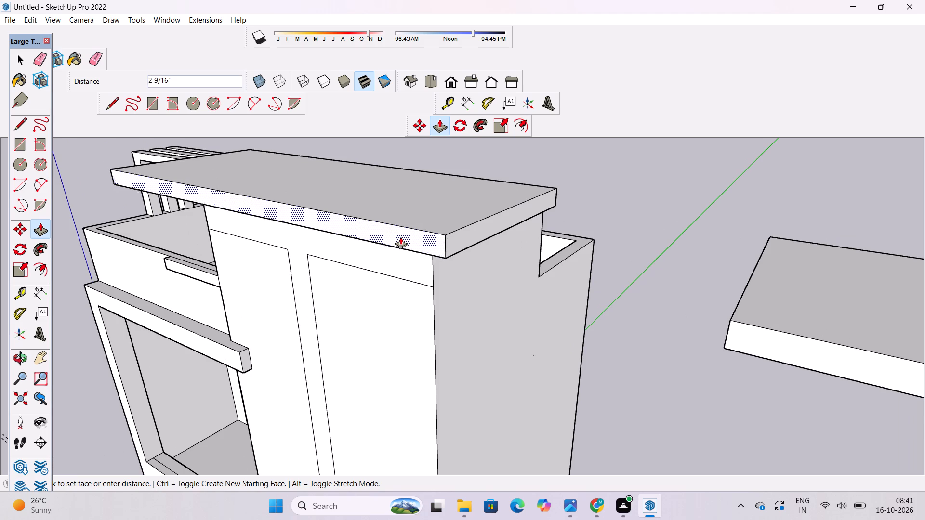
pyautogui.write("1'")
pyautogui.press('Return')
# Erase the seam lines on the roof slab's top face and outer end face where the front was extended.
pyautogui.press('o')
pyautogui.moveTo(399, 244); pyautogui.dragTo(485, 306)
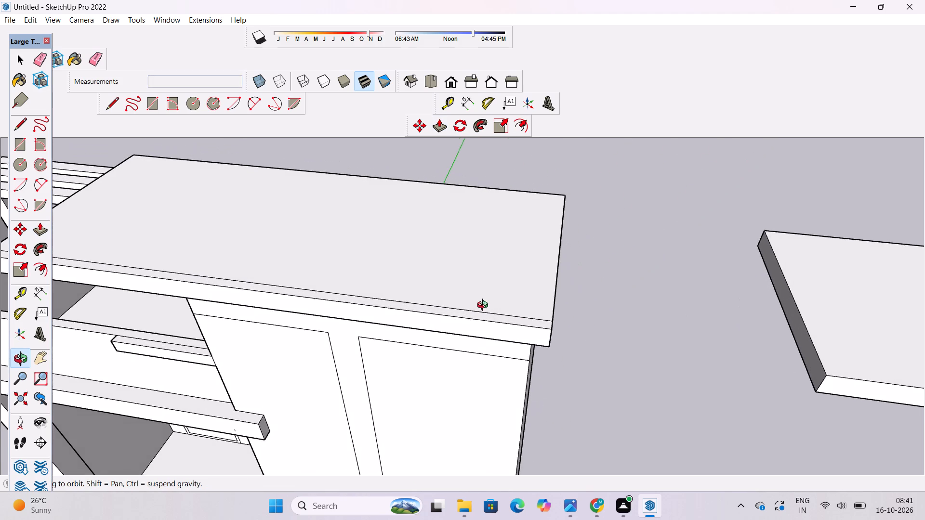
pyautogui.moveTo(485, 306); pyautogui.dragTo(485, 306)
pyautogui.press('e')
pyautogui.moveTo(490, 292); pyautogui.dragTo(494, 315)
pyautogui.scroll(-3, 335, 268)
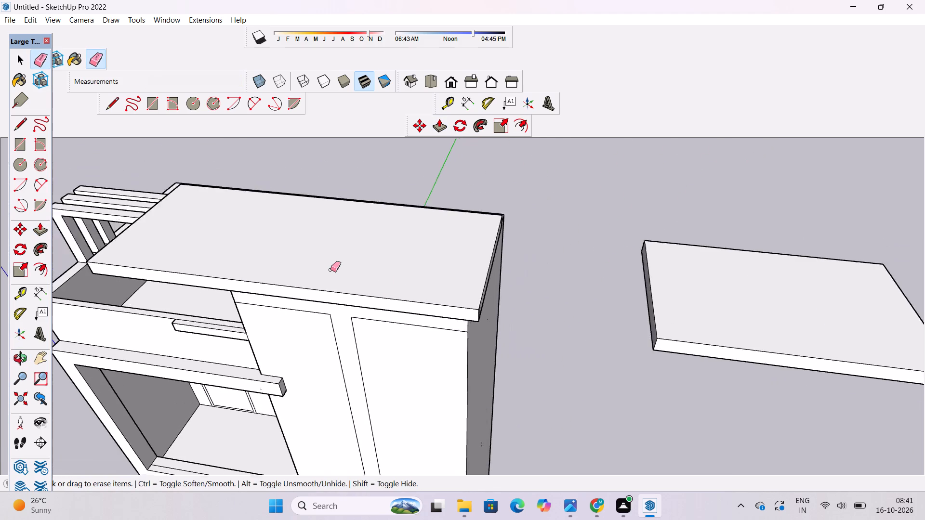
pyautogui.scroll(-3, 330, 270)
pyautogui.scroll(14, 465, 319)
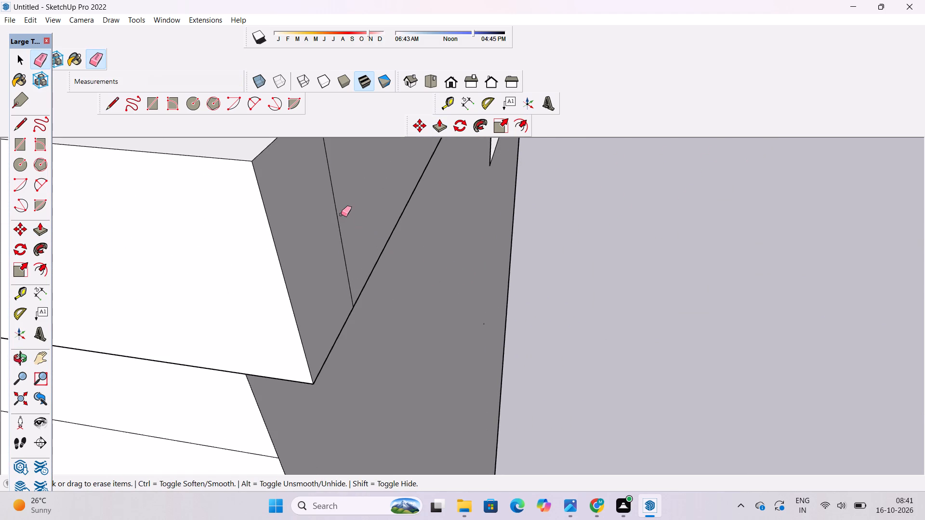
pyautogui.moveTo(341, 214); pyautogui.dragTo(334, 226)
pyautogui.scroll(-11, 513, 327)
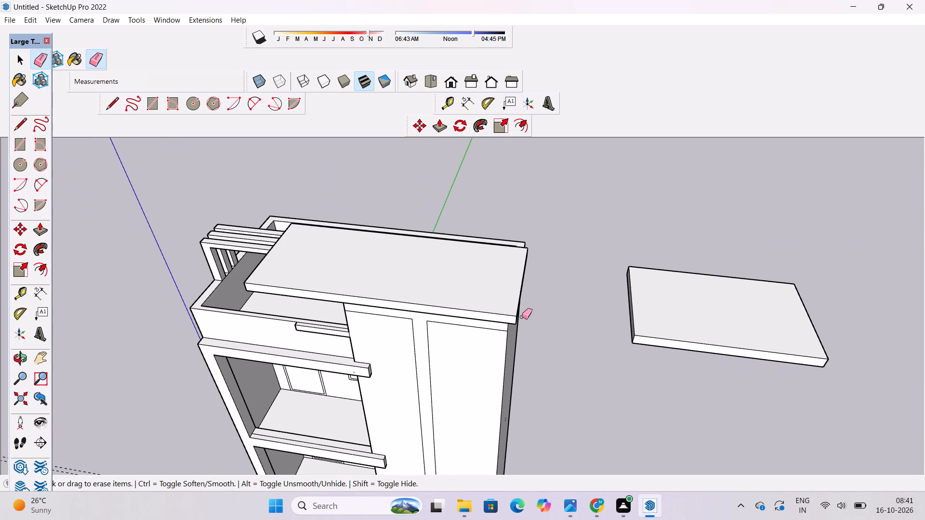
# Erase the seam lines on the roof slab's underside over the balcony side, including the bay corner and near the rear edge.
pyautogui.press('o')
pyautogui.moveTo(506, 346); pyautogui.dragTo(471, 197)
pyautogui.scroll(4, 470, 234)
pyautogui.keyDown('shift'); pyautogui.moveTo(475, 232); pyautogui.dragTo(465, 278); pyautogui.keyUp('shift')
pyautogui.moveTo(465, 280); pyautogui.dragTo(490, 187)
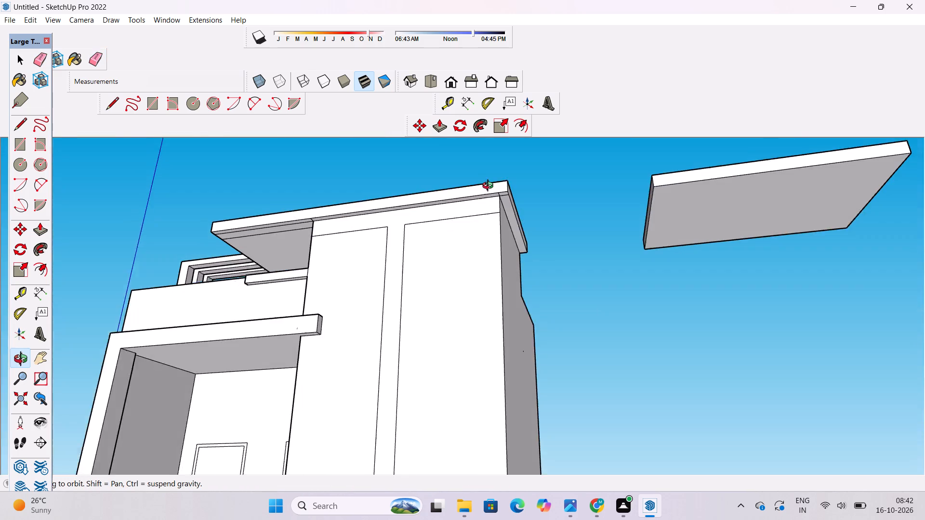
pyautogui.moveTo(490, 187); pyautogui.dragTo(490, 187)
pyautogui.scroll(7, 496, 192)
pyautogui.keyDown('shift'); pyautogui.moveTo(496, 192); pyautogui.dragTo(483, 225); pyautogui.keyUp('shift')
pyautogui.moveTo(483, 225); pyautogui.dragTo(489, 218)
pyautogui.scroll(-5, 489, 218)
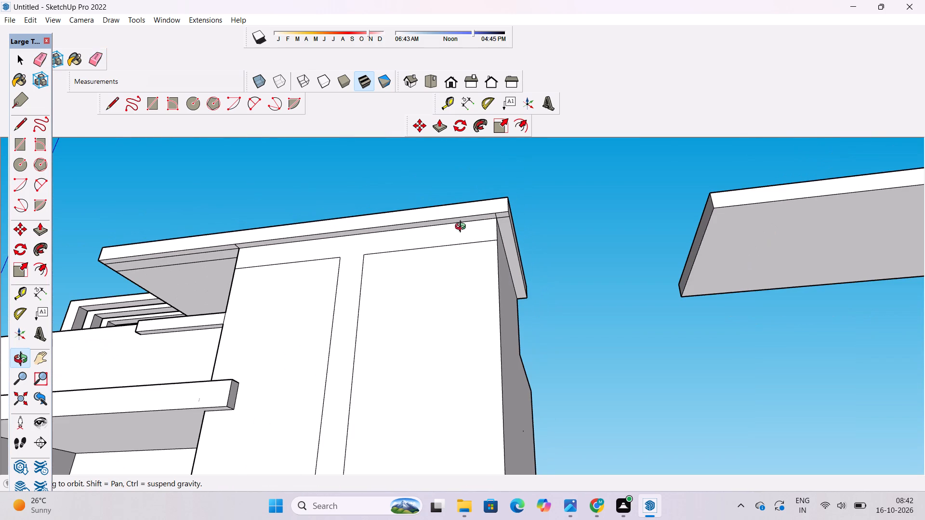
pyautogui.keyDown('shift'); pyautogui.moveTo(438, 232); pyautogui.dragTo(464, 244); pyautogui.keyUp('shift')
pyautogui.press('e')
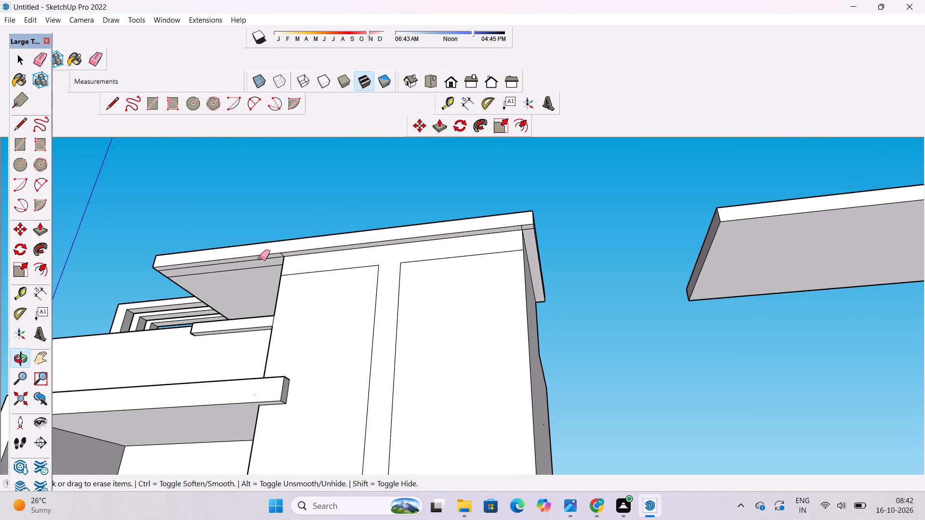
pyautogui.scroll(9, 260, 260)
pyautogui.moveTo(267, 258); pyautogui.dragTo(277, 275)
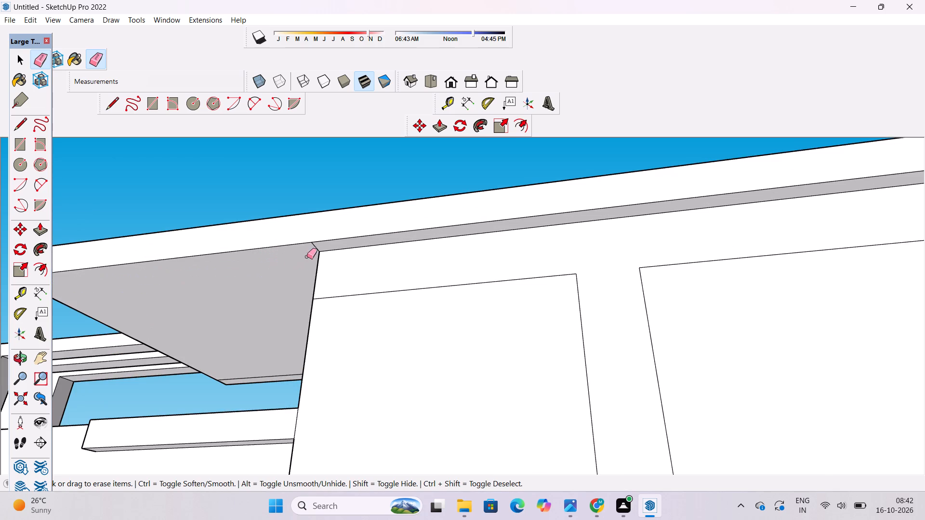
pyautogui.click(316, 247)
pyautogui.scroll(5, 258, 354)
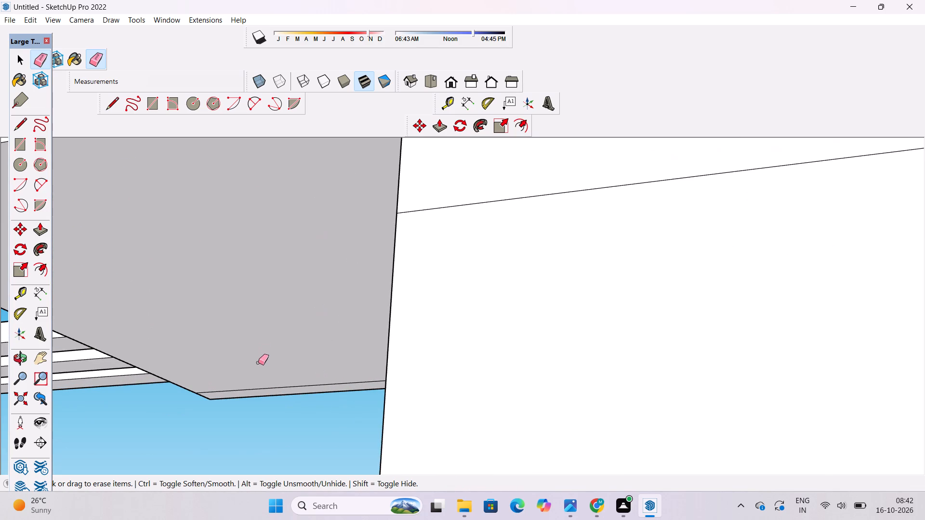
pyautogui.moveTo(264, 375); pyautogui.dragTo(274, 390)
# Erase the two seam lines on the roof slab's underside at the bay's outer front corner.
pyautogui.scroll(-15, 209, 350)
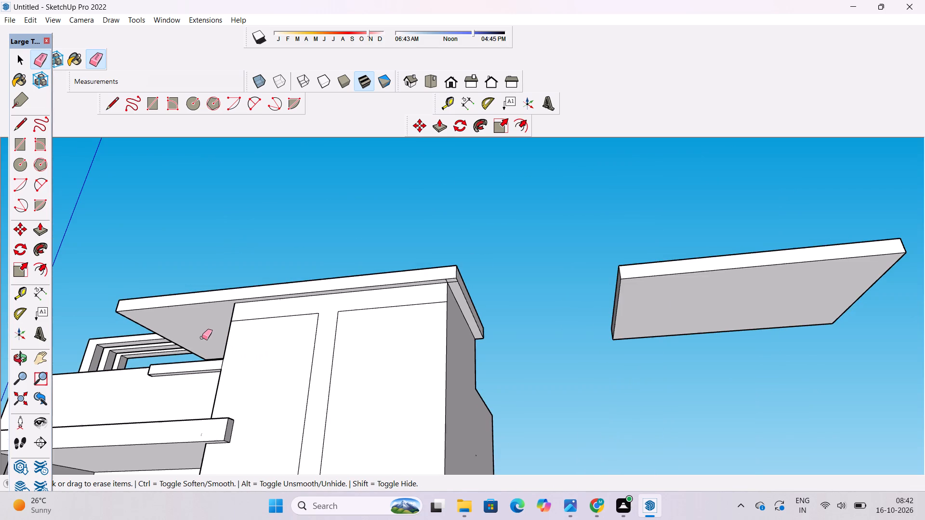
pyautogui.scroll(-1, 202, 338)
pyautogui.scroll(20, 402, 306)
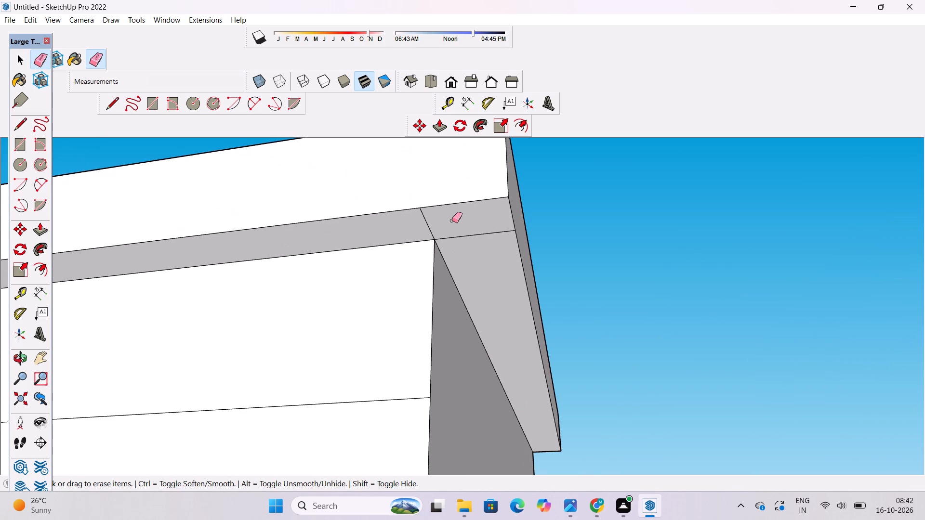
pyautogui.moveTo(445, 219); pyautogui.dragTo(425, 224)
pyautogui.moveTo(455, 219); pyautogui.dragTo(464, 236)
# Examine the extended roof slab and the solid bay's panel outlines from below, above and the outer side.
pyautogui.press('o')
pyautogui.scroll(-10, 463, 237)
pyautogui.scroll(4, 455, 237)
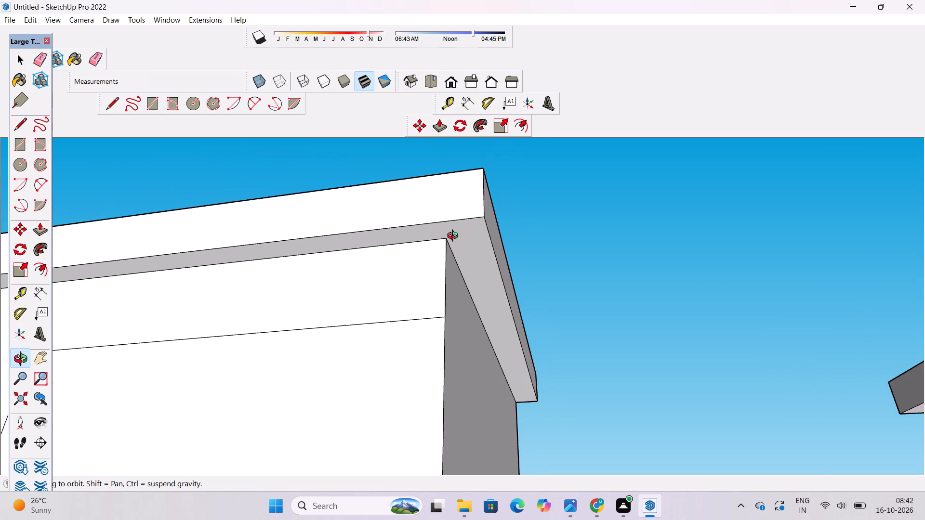
pyautogui.scroll(-4, 455, 237)
pyautogui.scroll(-5, 415, 252)
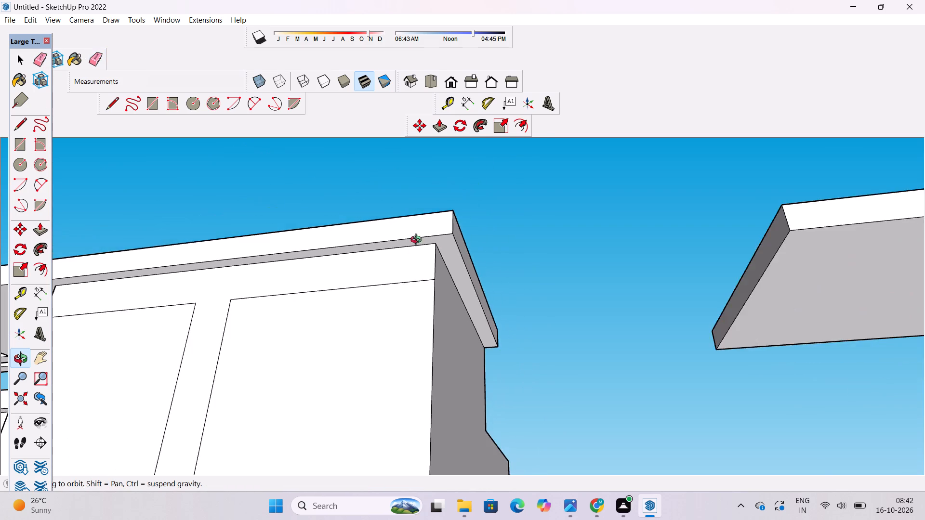
pyautogui.moveTo(425, 231); pyautogui.dragTo(431, 358)
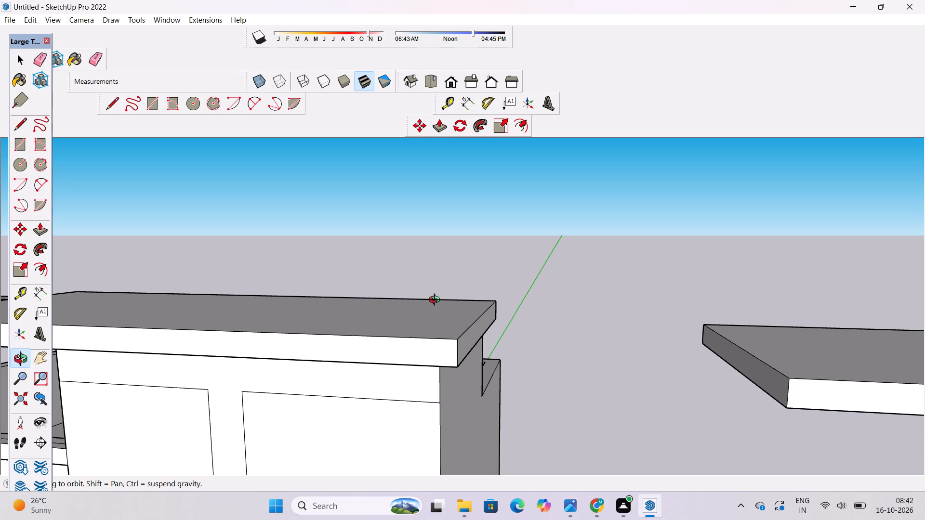
pyautogui.keyDown('shift'); pyautogui.moveTo(435, 302); pyautogui.dragTo(447, 280); pyautogui.keyUp('shift')
pyautogui.scroll(-5, 447, 280)
pyautogui.moveTo(457, 272); pyautogui.dragTo(459, 294)
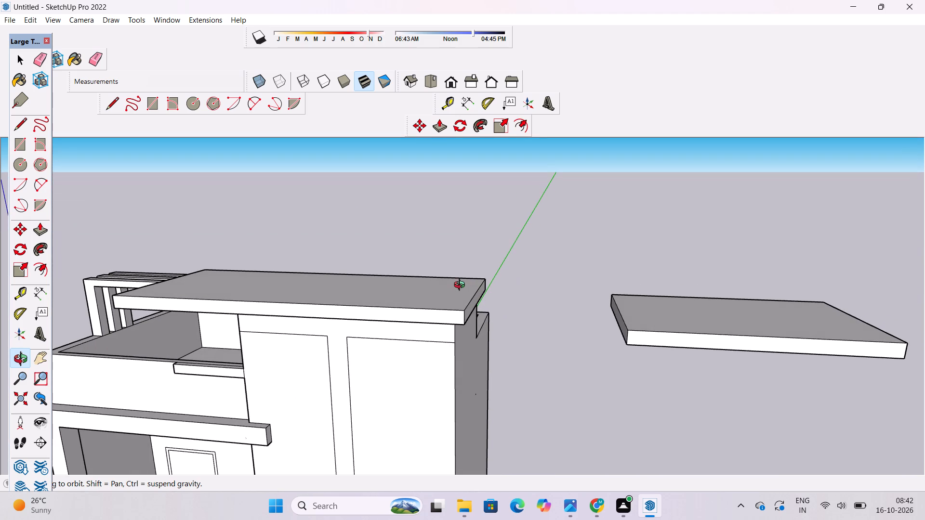
pyautogui.moveTo(446, 320); pyautogui.dragTo(467, 207)
pyautogui.moveTo(499, 268); pyautogui.dragTo(304, 418)
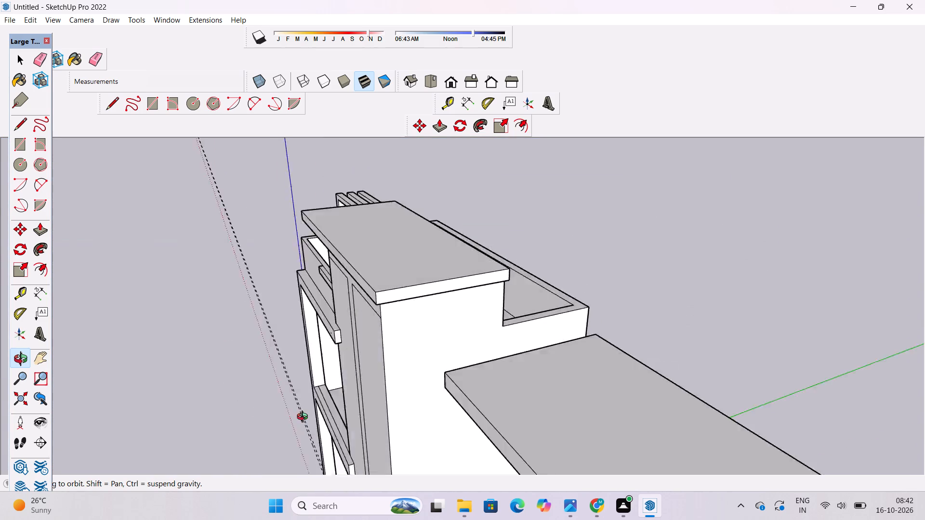
pyautogui.moveTo(304, 418); pyautogui.dragTo(359, 351)
pyautogui.scroll(-3, 375, 329)
pyautogui.moveTo(375, 329); pyautogui.dragTo(363, 377)
pyautogui.moveTo(365, 368); pyautogui.dragTo(371, 345)
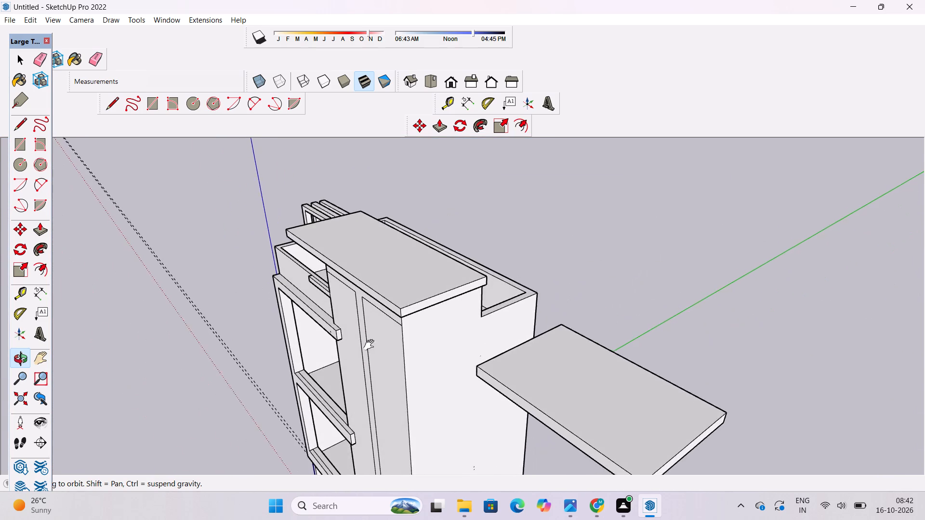
pyautogui.moveTo(371, 345); pyautogui.dragTo(381, 322)
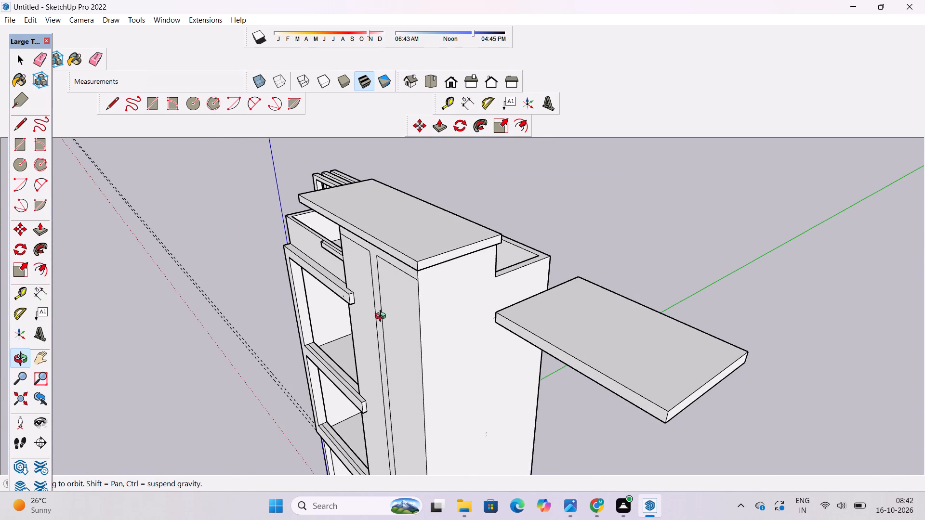
# Erase the two horizontal guide lines that cross the facade just above the ground floor.
pyautogui.keyDown('shift'); pyautogui.moveTo(403, 331); pyautogui.dragTo(422, 272); pyautogui.keyUp('shift')
pyautogui.moveTo(361, 333); pyautogui.dragTo(420, 324)
pyautogui.moveTo(425, 339); pyautogui.dragTo(387, 234)
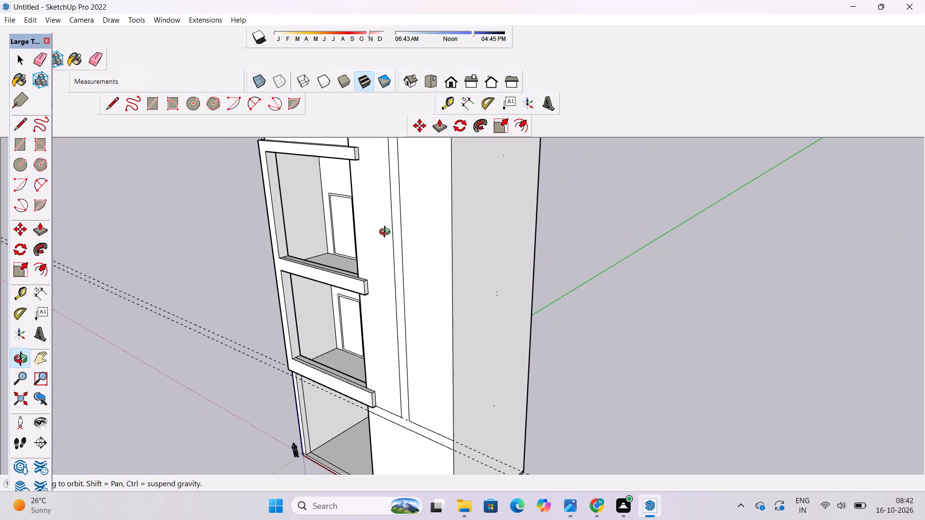
pyautogui.scroll(-3, 382, 239)
pyautogui.moveTo(347, 393); pyautogui.dragTo(451, 392)
pyautogui.keyDown('shift'); pyautogui.moveTo(468, 393); pyautogui.dragTo(437, 362); pyautogui.keyUp('shift')
pyautogui.moveTo(436, 361); pyautogui.dragTo(446, 361)
pyautogui.press('e')
pyautogui.moveTo(520, 347); pyautogui.dragTo(521, 363)
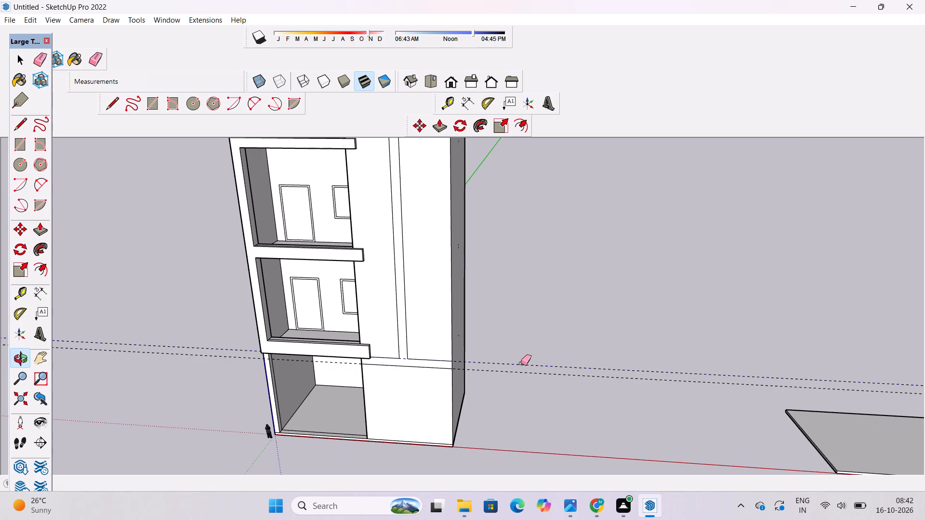
pyautogui.moveTo(521, 363); pyautogui.dragTo(519, 375)
# Push/Pull the connected strip face between and below the solid bay's two tall panels outward by 1'.
pyautogui.press('o')
pyautogui.moveTo(509, 369); pyautogui.dragTo(391, 387)
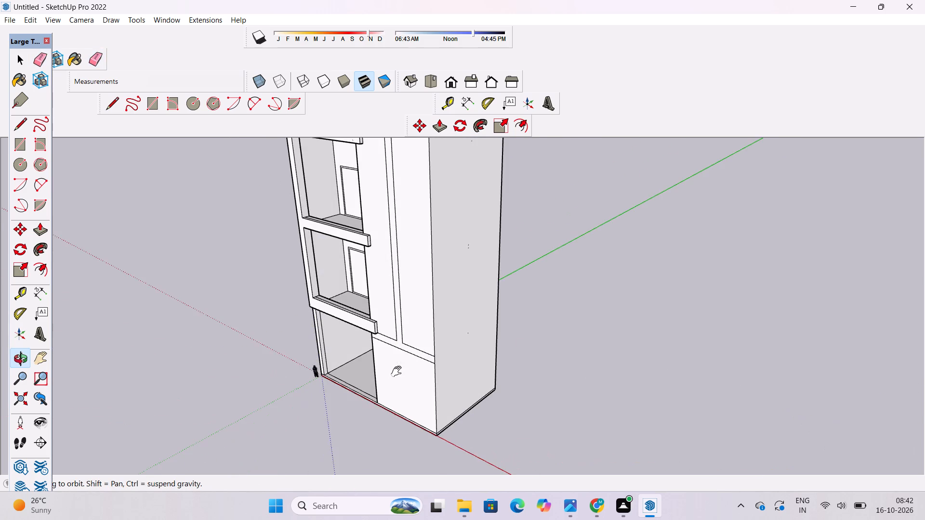
pyautogui.keyDown('shift'); pyautogui.moveTo(398, 372); pyautogui.dragTo(380, 402); pyautogui.keyUp('shift')
pyautogui.keyDown('shift'); pyautogui.moveTo(392, 390); pyautogui.dragTo(392, 410); pyautogui.keyUp('shift')
pyautogui.moveTo(393, 411); pyautogui.dragTo(364, 407)
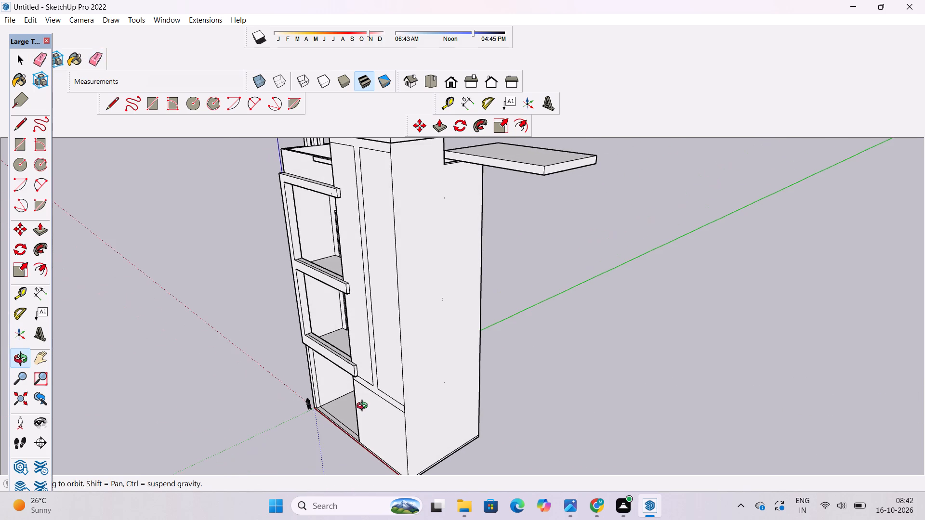
pyautogui.scroll(-3, 378, 379)
pyautogui.keyDown('shift'); pyautogui.moveTo(381, 373); pyautogui.dragTo(377, 389); pyautogui.keyUp('shift')
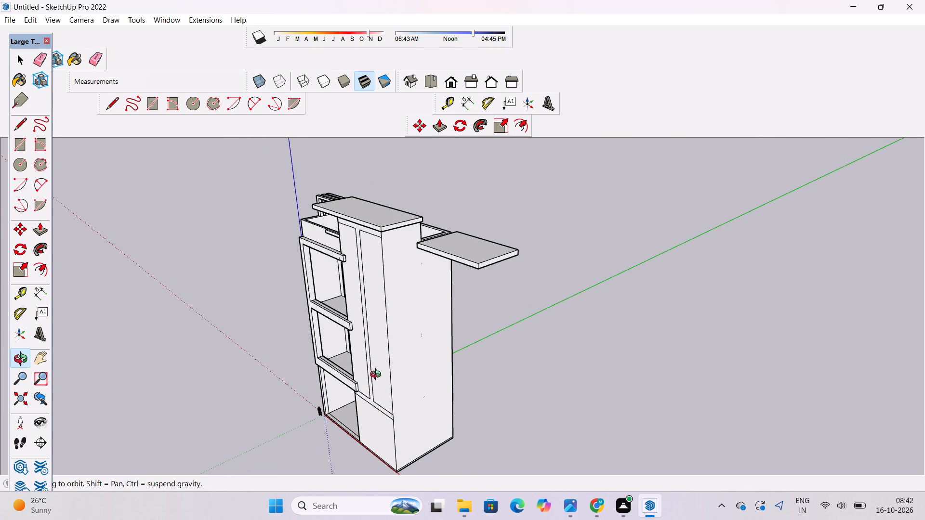
pyautogui.press('p')
pyautogui.scroll(-5, 364, 313)
pyautogui.scroll(13, 359, 385)
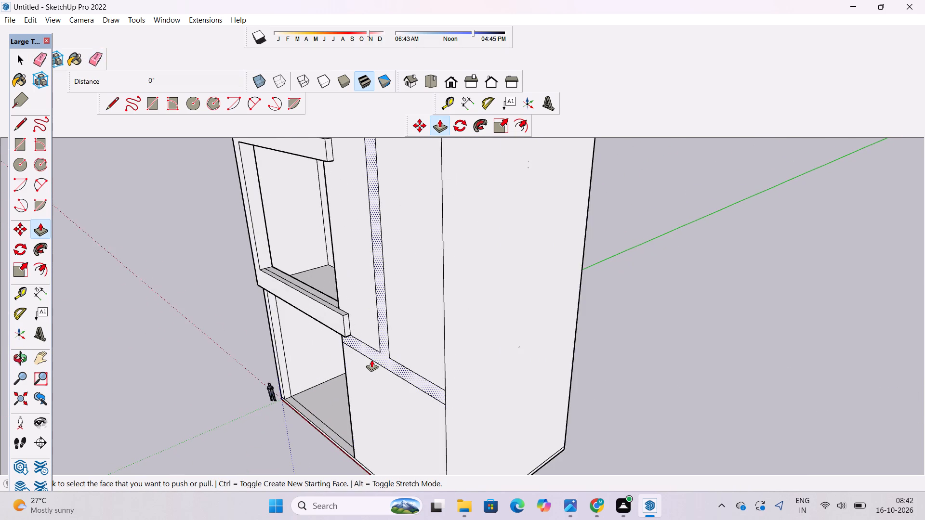
pyautogui.scroll(4, 371, 360)
pyautogui.click(392, 357)
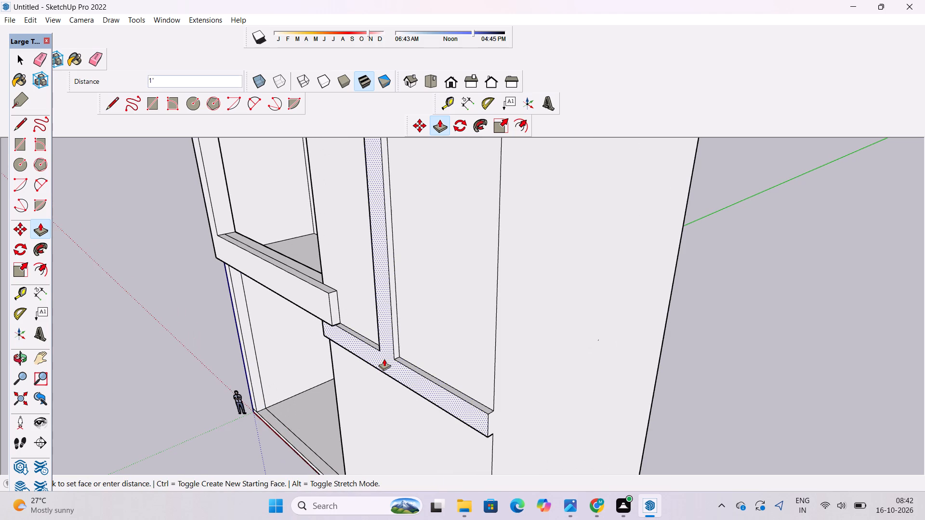
pyautogui.write("1'")
pyautogui.press('Return')
# Examine the raised strips on the solid bay and the roof slab above them from the front, side and below.
pyautogui.press('o')
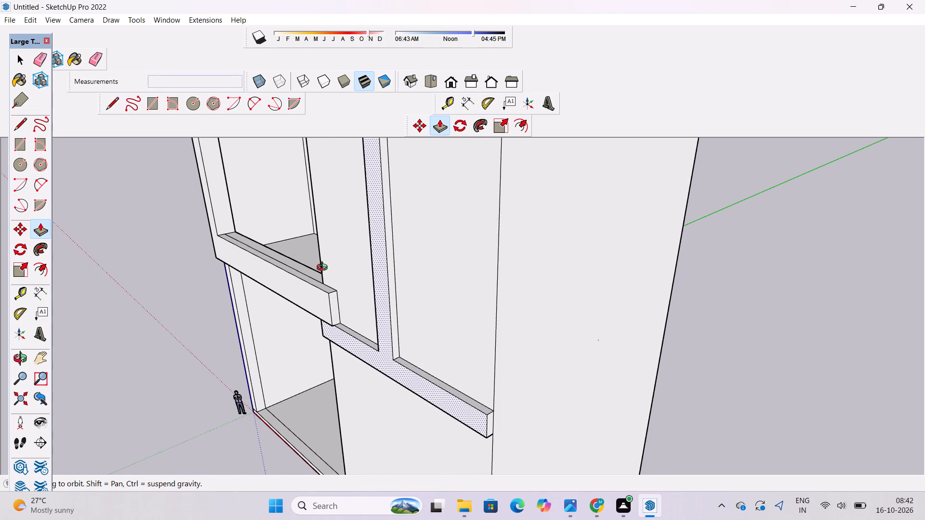
pyautogui.scroll(-5, 324, 269)
pyautogui.moveTo(316, 289); pyautogui.dragTo(405, 276)
pyautogui.scroll(-2, 409, 273)
pyautogui.keyDown('shift'); pyautogui.moveTo(449, 264); pyautogui.dragTo(381, 329); pyautogui.keyUp('shift')
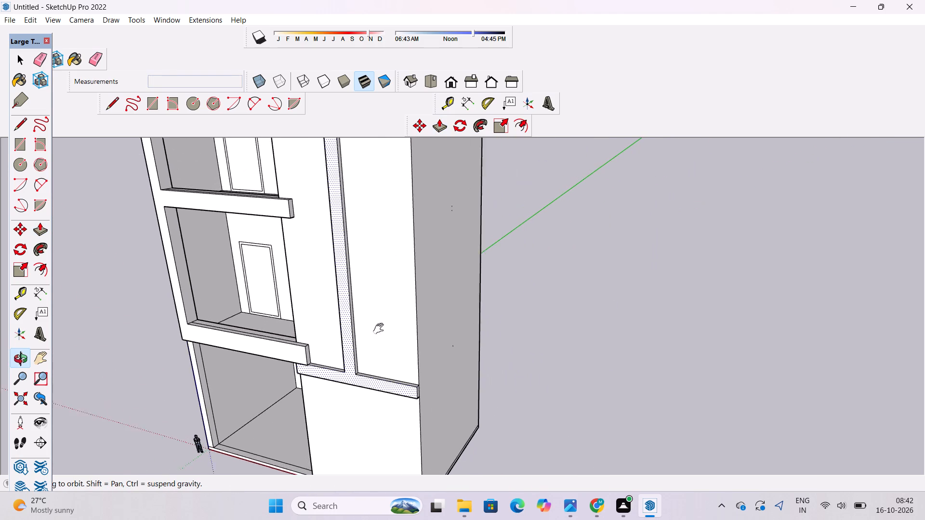
pyautogui.keyDown('shift'); pyautogui.moveTo(381, 329); pyautogui.dragTo(380, 330); pyautogui.keyUp('shift')
pyautogui.scroll(-5, 394, 315)
pyautogui.keyDown('shift'); pyautogui.moveTo(395, 314); pyautogui.dragTo(326, 355); pyautogui.keyUp('shift')
pyautogui.moveTo(337, 351); pyautogui.dragTo(393, 325)
pyautogui.scroll(-5, 330, 313)
pyautogui.keyDown('shift'); pyautogui.moveTo(319, 270); pyautogui.dragTo(298, 316); pyautogui.keyUp('shift')
pyautogui.moveTo(297, 316); pyautogui.dragTo(343, 262)
pyautogui.scroll(3, 298, 253)
pyautogui.keyDown('shift'); pyautogui.moveTo(285, 257); pyautogui.dragTo(324, 217); pyautogui.keyUp('shift')
pyautogui.keyDown('shift'); pyautogui.moveTo(324, 217); pyautogui.dragTo(306, 238); pyautogui.keyUp('shift')
pyautogui.press('space')
pyautogui.click(383, 255)
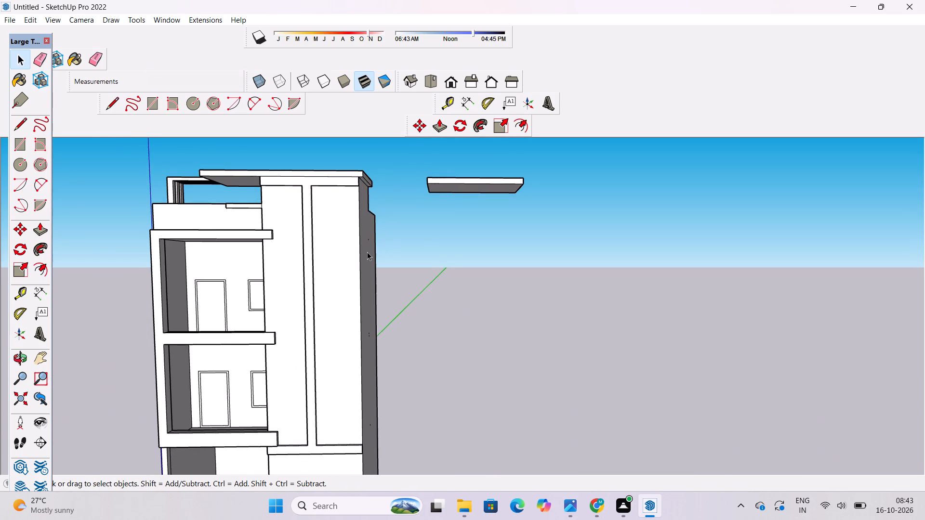
pyautogui.press('o')
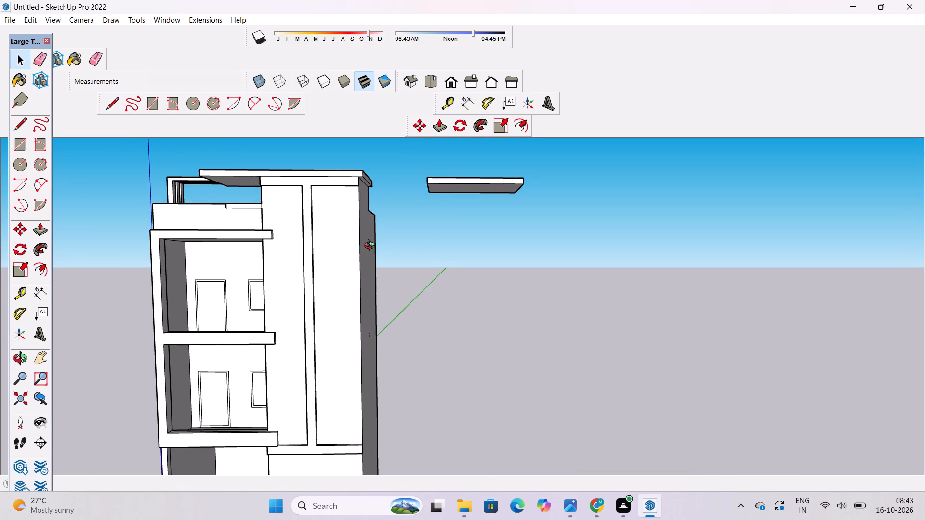
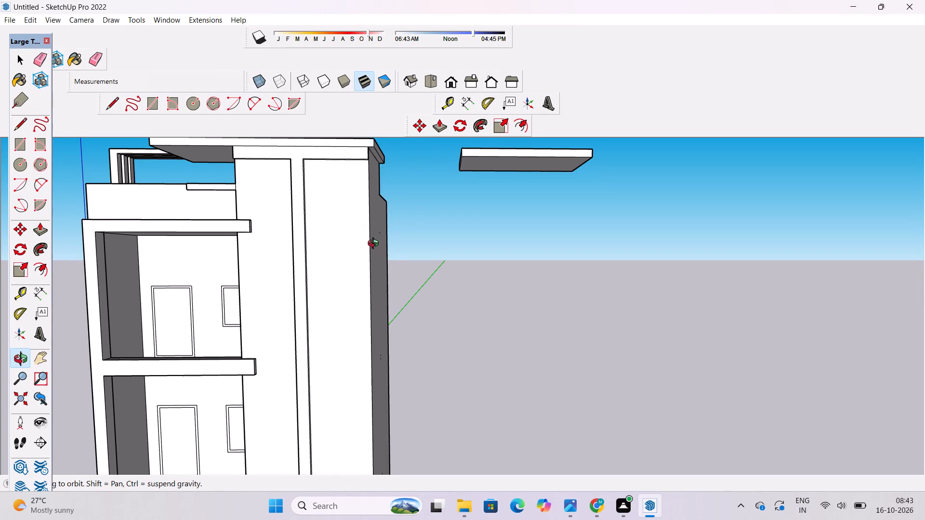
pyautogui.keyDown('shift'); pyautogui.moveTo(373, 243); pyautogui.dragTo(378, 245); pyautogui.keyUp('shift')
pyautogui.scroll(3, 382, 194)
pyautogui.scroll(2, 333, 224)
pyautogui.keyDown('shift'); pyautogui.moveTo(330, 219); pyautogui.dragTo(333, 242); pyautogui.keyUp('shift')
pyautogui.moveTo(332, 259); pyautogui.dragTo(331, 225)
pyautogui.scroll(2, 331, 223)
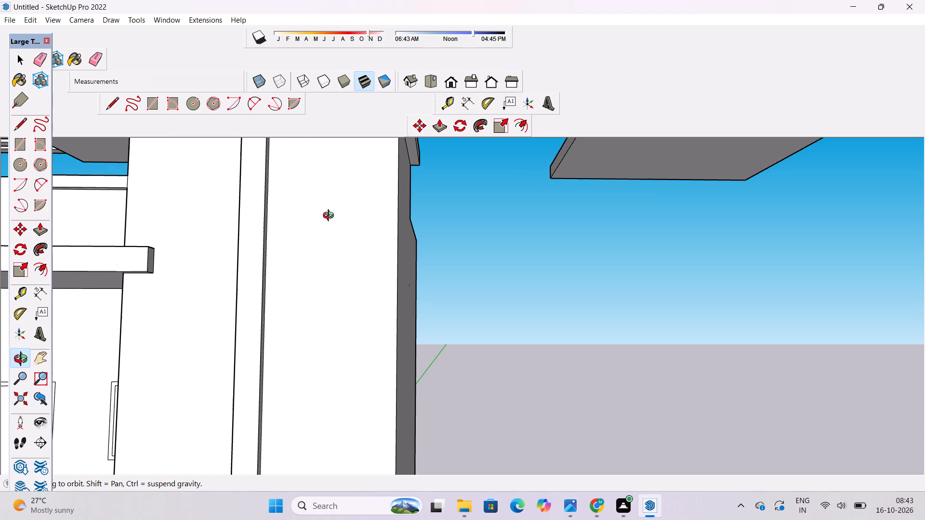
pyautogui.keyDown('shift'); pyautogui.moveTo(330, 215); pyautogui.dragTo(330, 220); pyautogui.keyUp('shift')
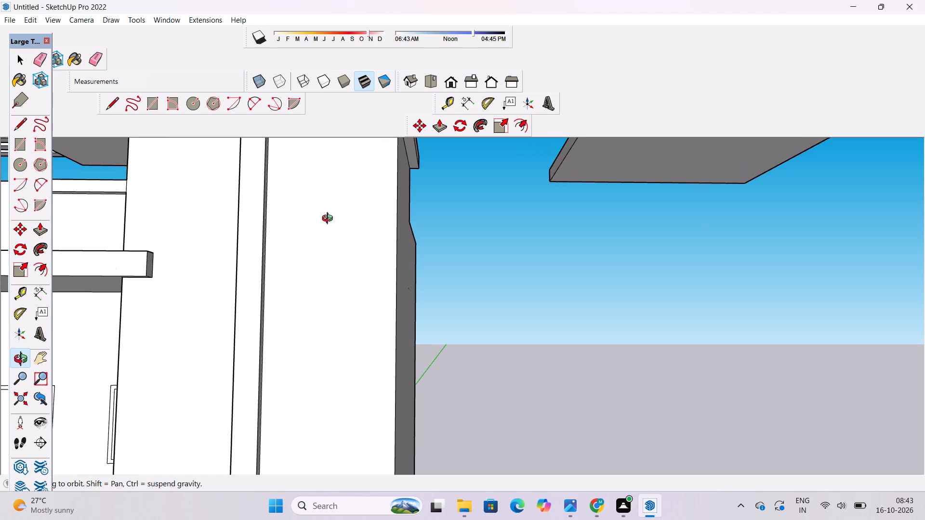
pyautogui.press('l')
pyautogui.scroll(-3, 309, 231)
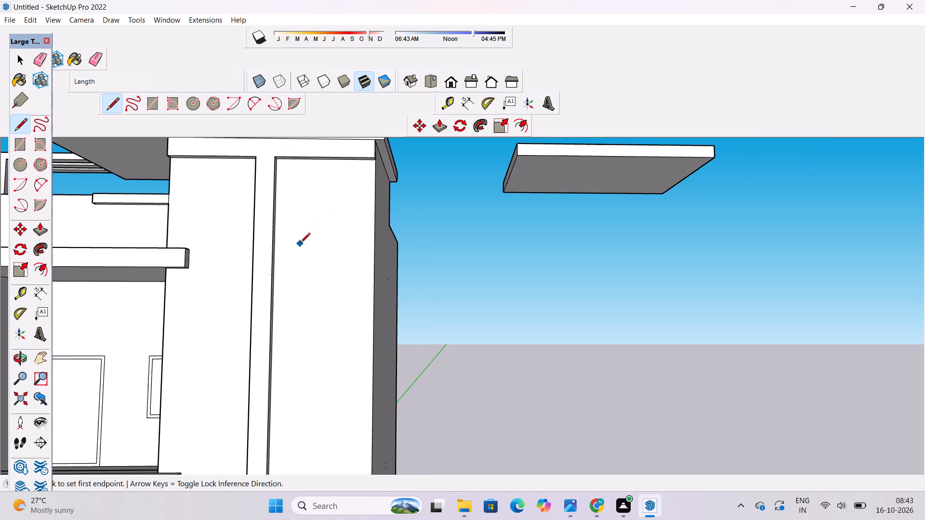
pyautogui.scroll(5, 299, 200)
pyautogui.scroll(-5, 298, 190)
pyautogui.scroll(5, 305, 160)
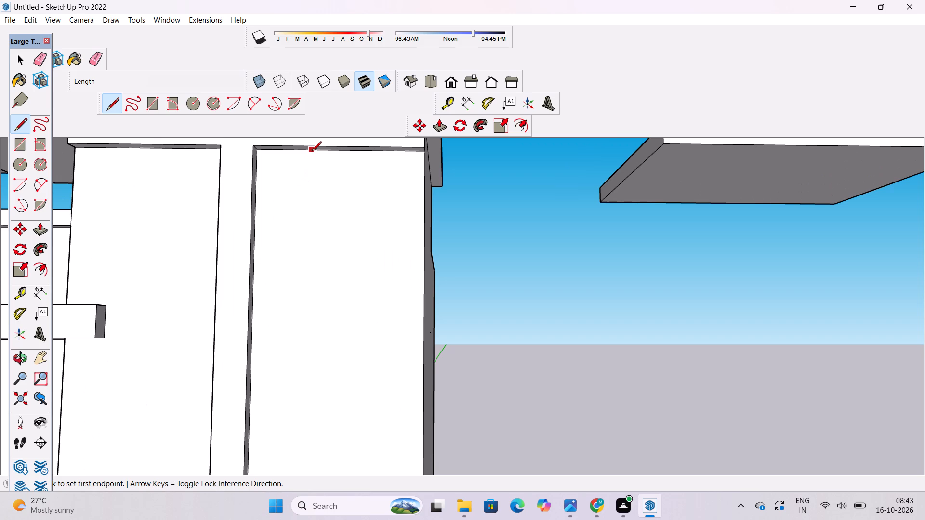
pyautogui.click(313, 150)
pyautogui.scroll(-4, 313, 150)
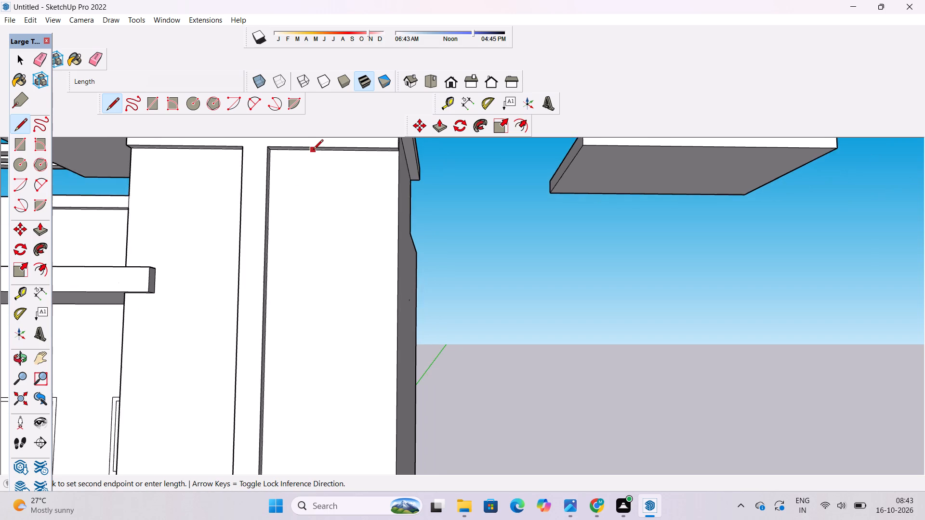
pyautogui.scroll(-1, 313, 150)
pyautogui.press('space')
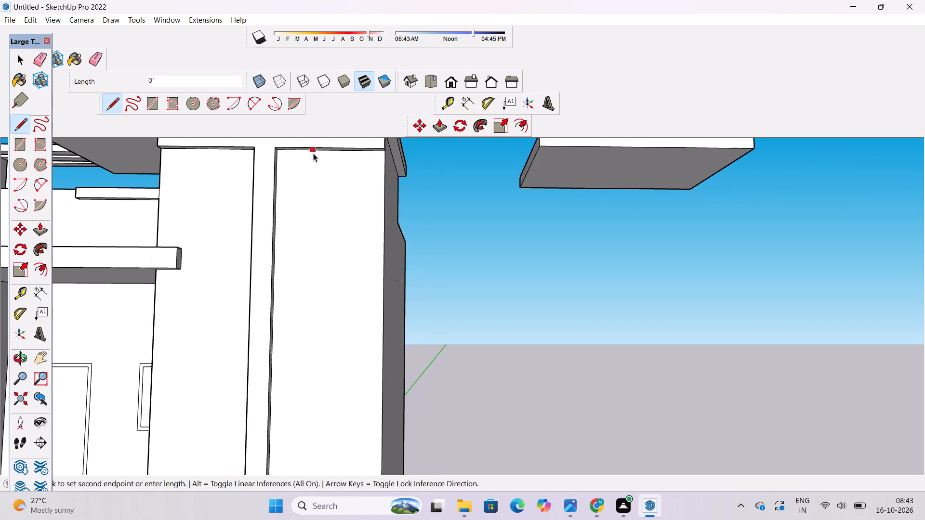
# Draw two closely spaced parallel diagonal lines, about 24' long, across the outer tall panel from its outer edge down to the middle strip.
pyautogui.write('l')
pyautogui.scroll(3, 373, 167)
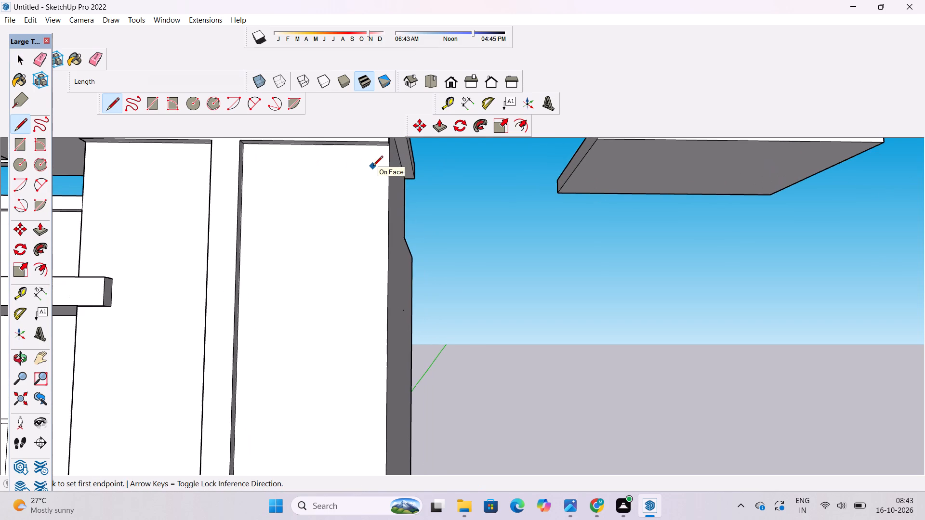
pyautogui.click(389, 174)
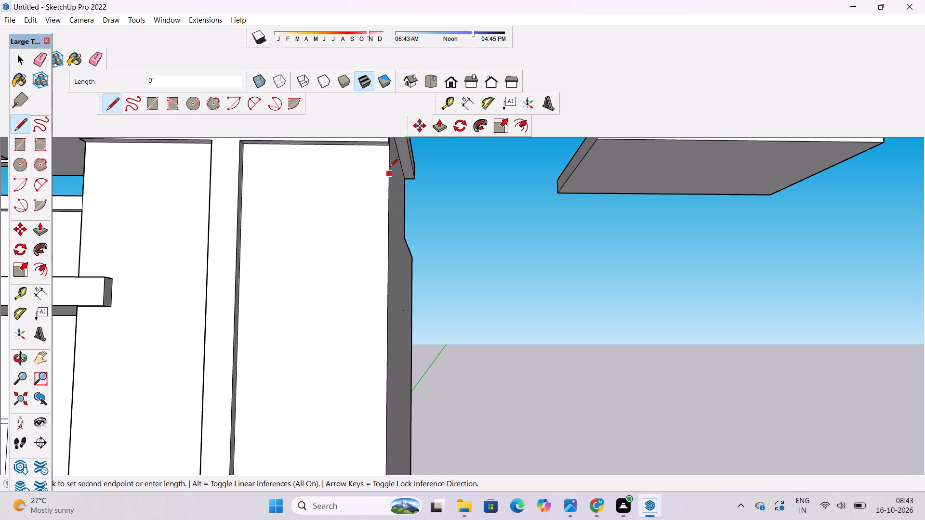
pyautogui.scroll(2, 390, 168)
pyautogui.scroll(2, 356, 215)
pyautogui.scroll(-6, 356, 215)
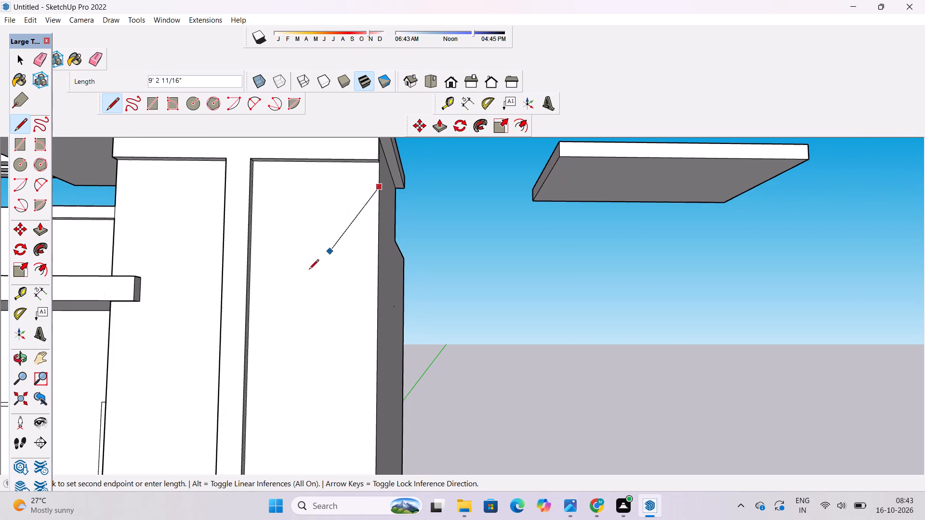
pyautogui.scroll(5, 255, 326)
pyautogui.click(247, 334)
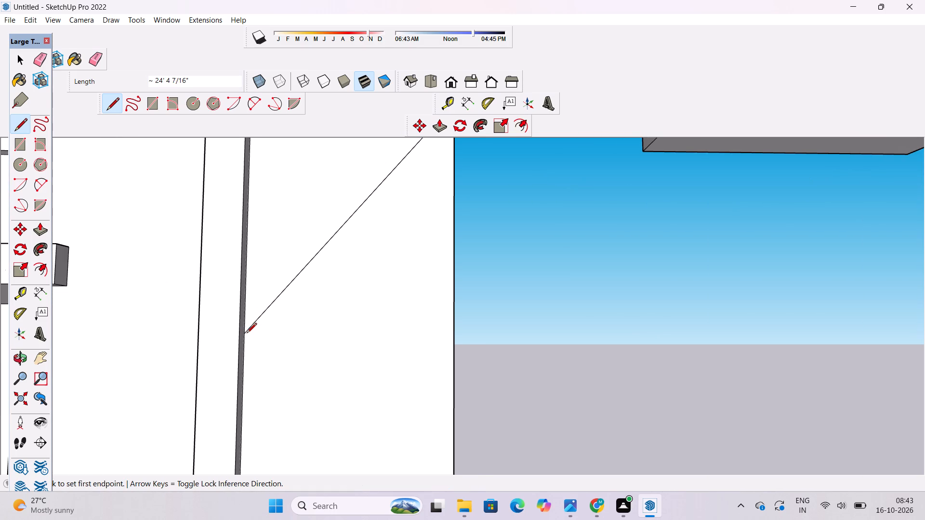
pyautogui.scroll(-6, 245, 352)
pyautogui.scroll(10, 244, 353)
pyautogui.click(243, 345)
pyautogui.scroll(-8, 243, 345)
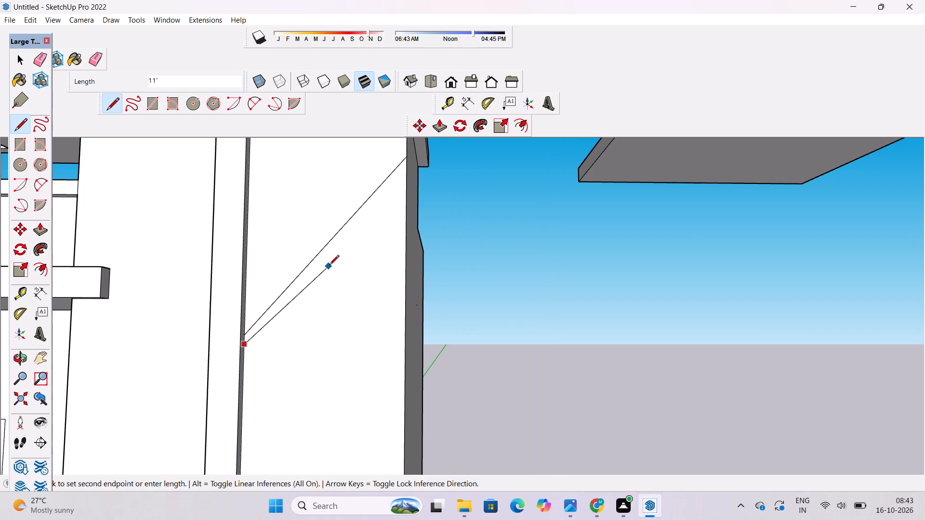
pyautogui.scroll(2, 390, 187)
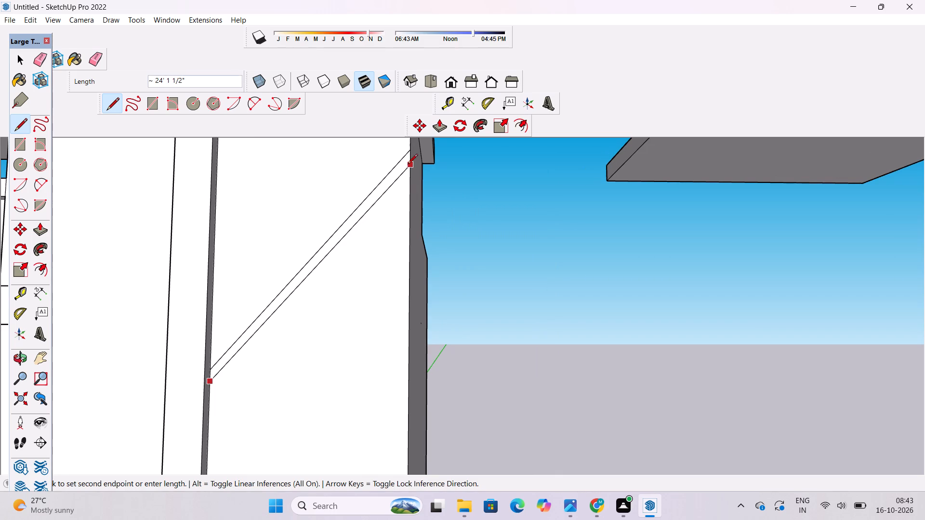
pyautogui.click(413, 159)
# Draw two closely spaced slanted lines, about 9' long, from the outer panel's top edge down to the upper line of the diagonal band.
pyautogui.scroll(-2, 373, 169)
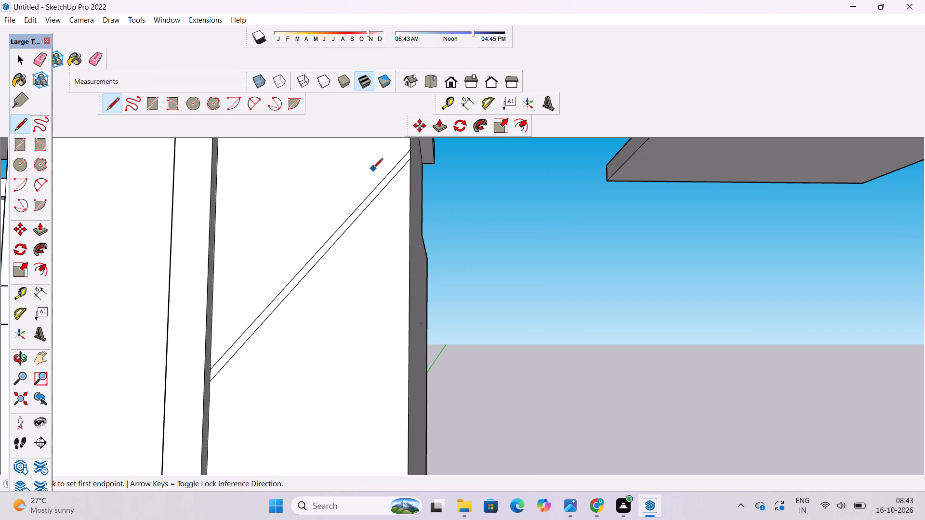
pyautogui.scroll(-3, 373, 169)
pyautogui.scroll(-4, 305, 321)
pyautogui.scroll(2, 269, 298)
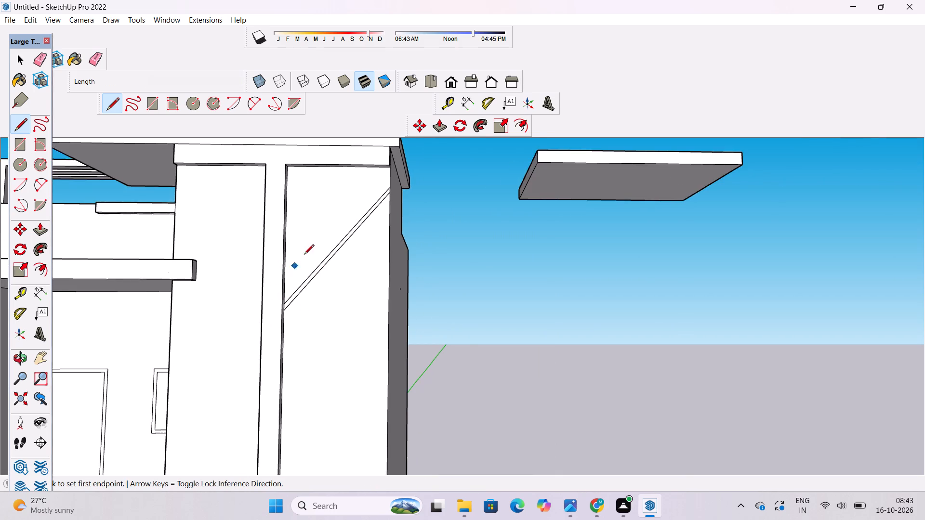
pyautogui.scroll(7, 342, 202)
pyautogui.scroll(-4, 317, 205)
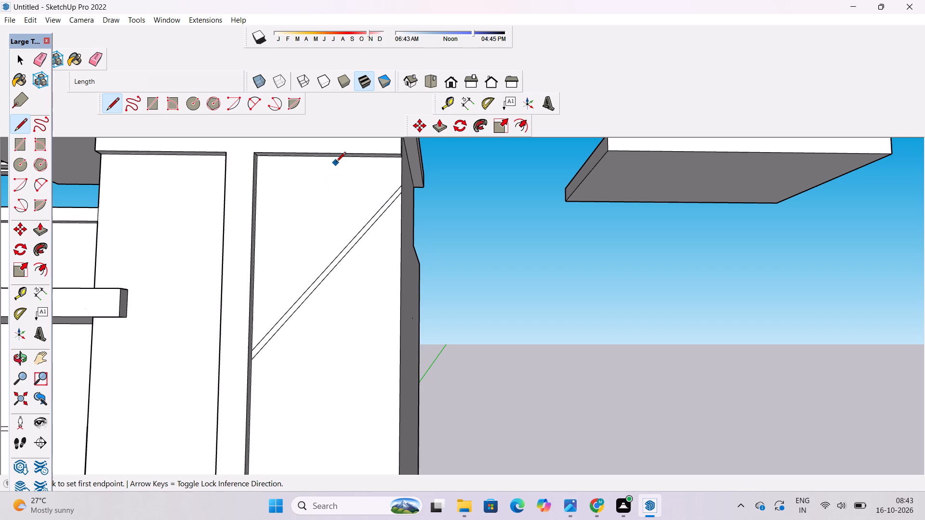
pyautogui.click(335, 157)
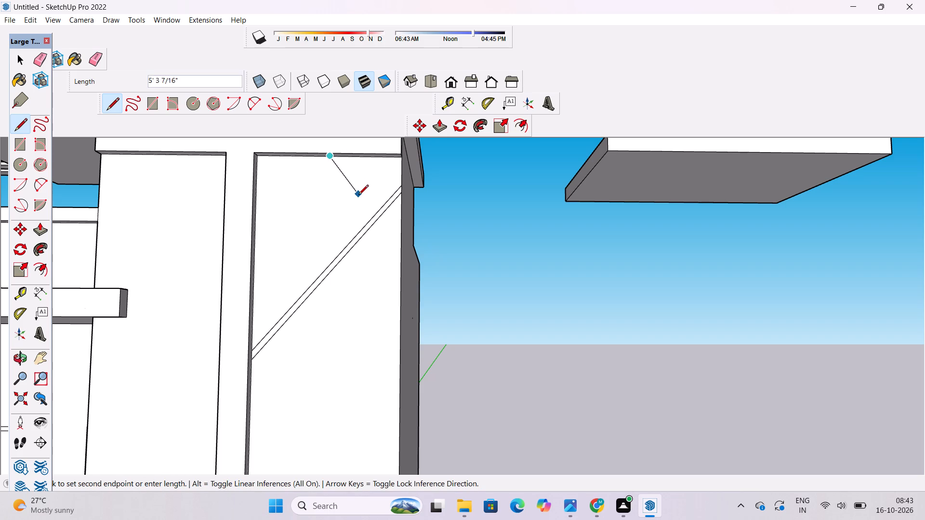
pyautogui.click(368, 219)
pyautogui.scroll(4, 326, 172)
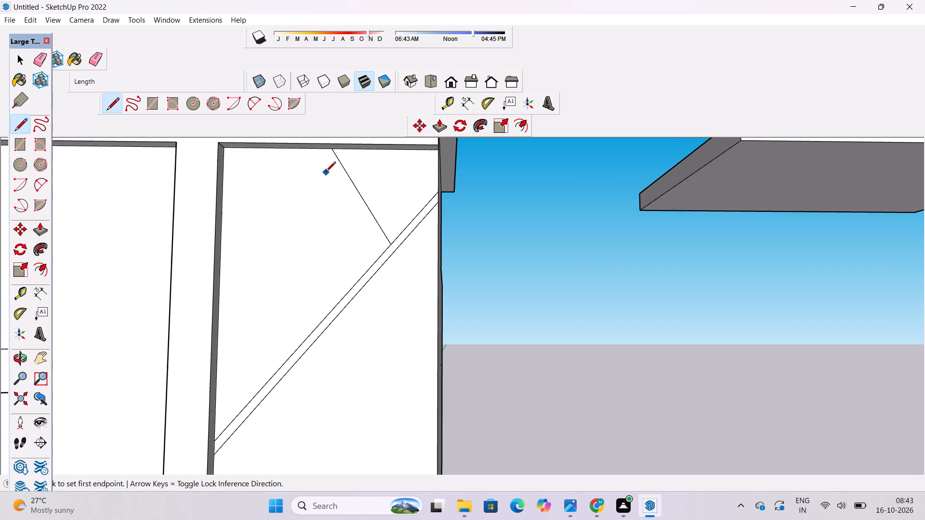
pyautogui.click(323, 151)
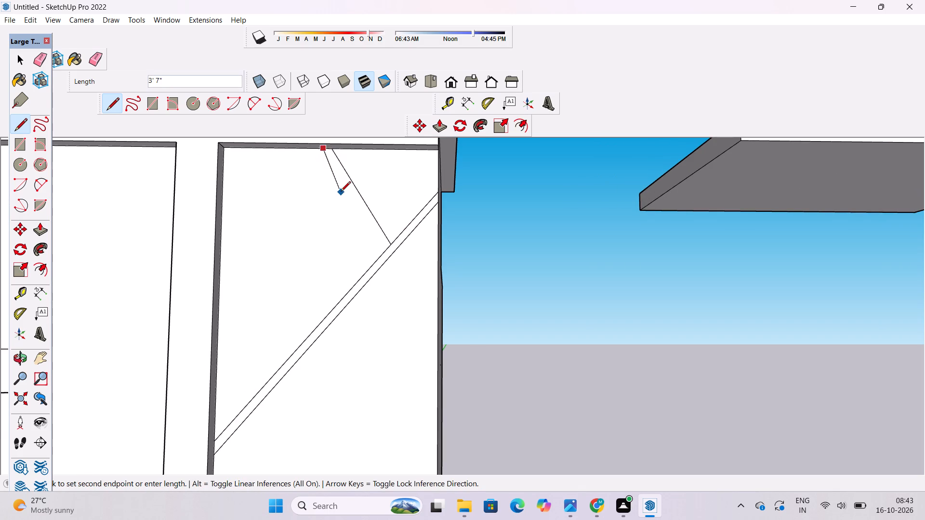
pyautogui.click(383, 249)
# Draw two closely spaced parallel diagonals, about 27' 8" long, from the middle strip down to the panel's outer edge, crossing the first band.
pyautogui.scroll(-2, 305, 233)
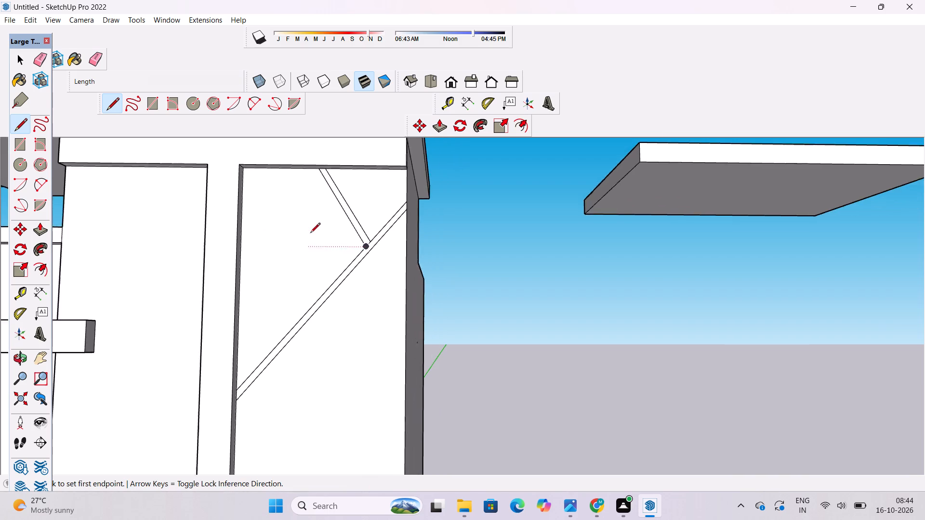
pyautogui.scroll(-5, 310, 234)
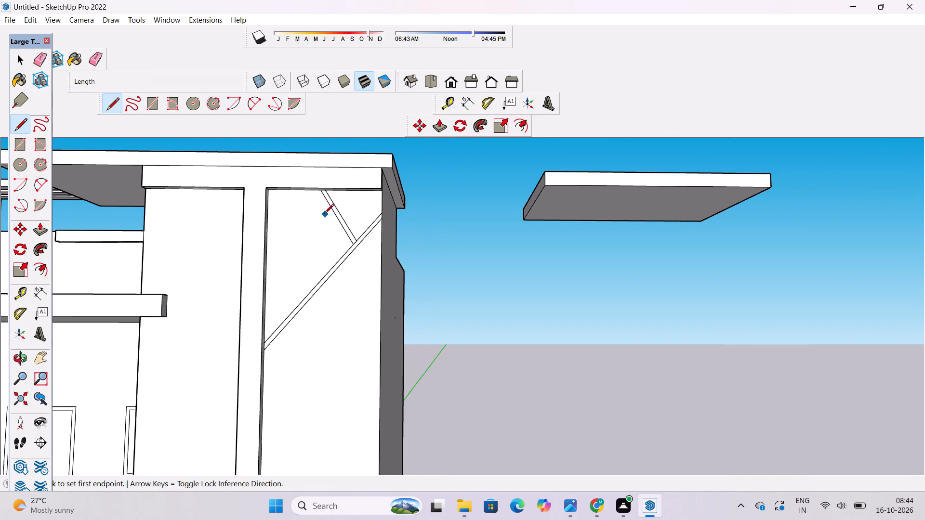
pyautogui.scroll(-4, 323, 214)
pyautogui.scroll(3, 391, 261)
pyautogui.scroll(-3, 326, 228)
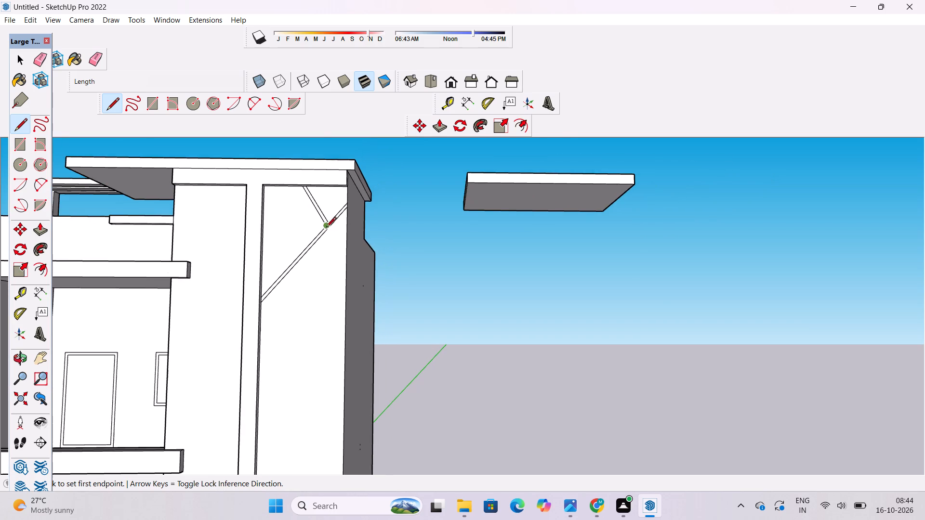
pyautogui.scroll(7, 296, 281)
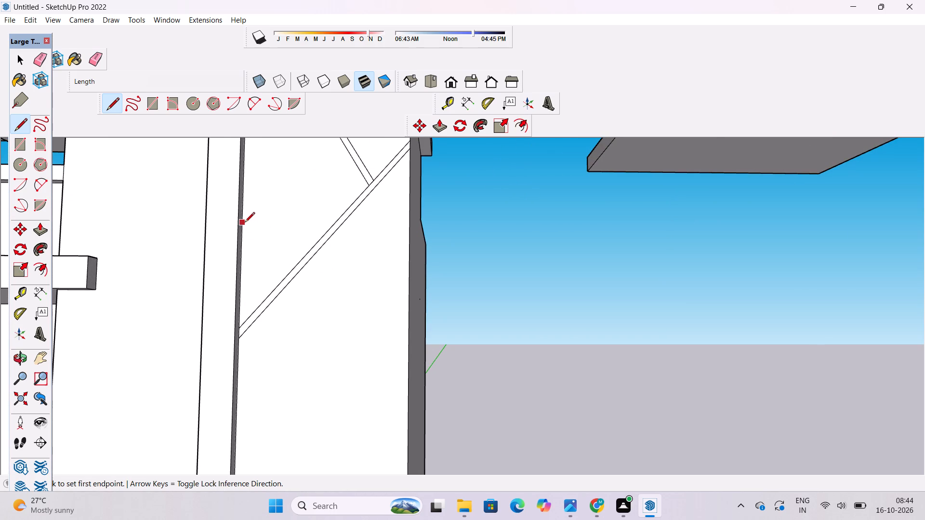
pyautogui.click(245, 223)
pyautogui.scroll(-15, 245, 223)
pyautogui.scroll(4, 279, 280)
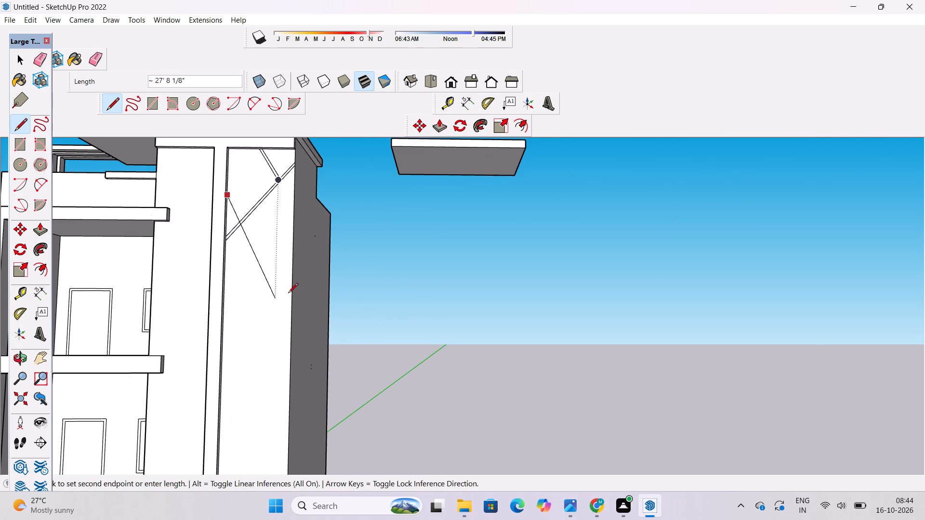
pyautogui.scroll(5, 291, 287)
pyautogui.click(291, 287)
pyautogui.scroll(-5, 270, 300)
pyautogui.scroll(15, 235, 203)
pyautogui.click(185, 177)
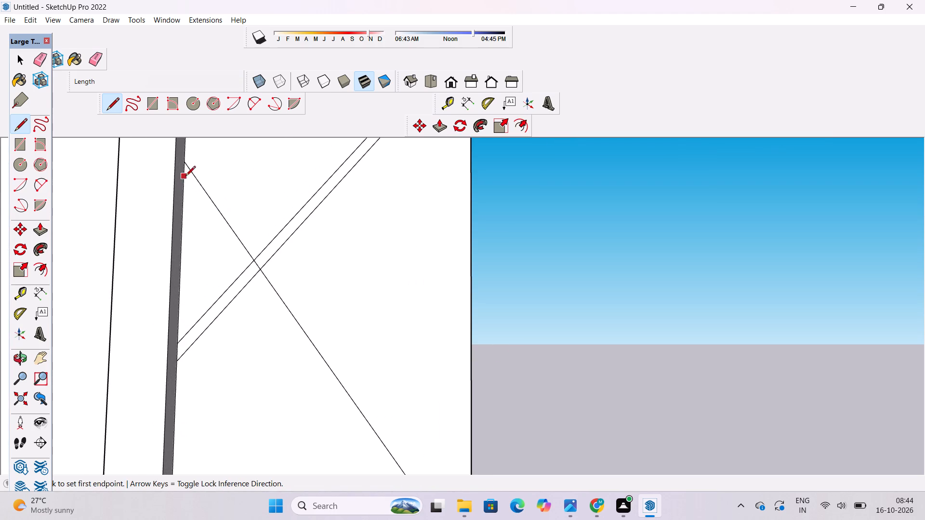
pyautogui.scroll(-10, 219, 211)
pyautogui.scroll(-4, 248, 277)
pyautogui.scroll(4, 283, 317)
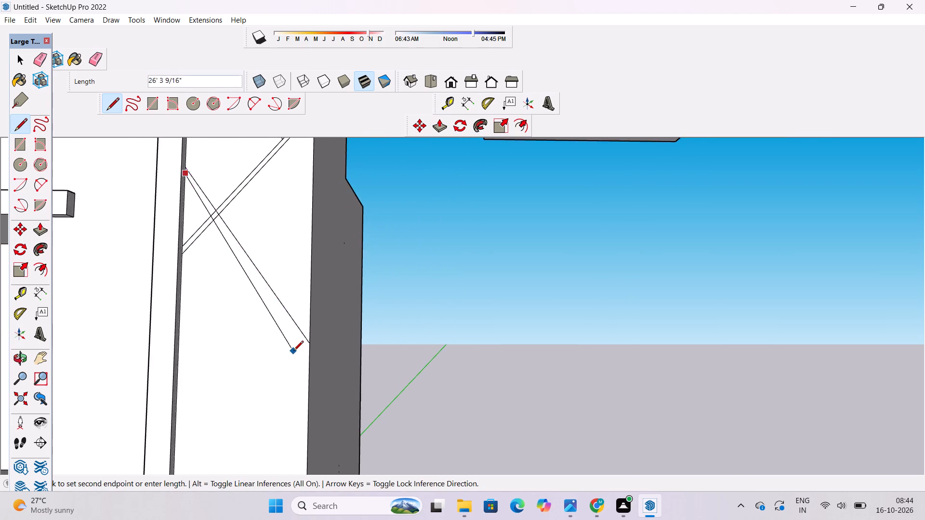
pyautogui.scroll(4, 293, 351)
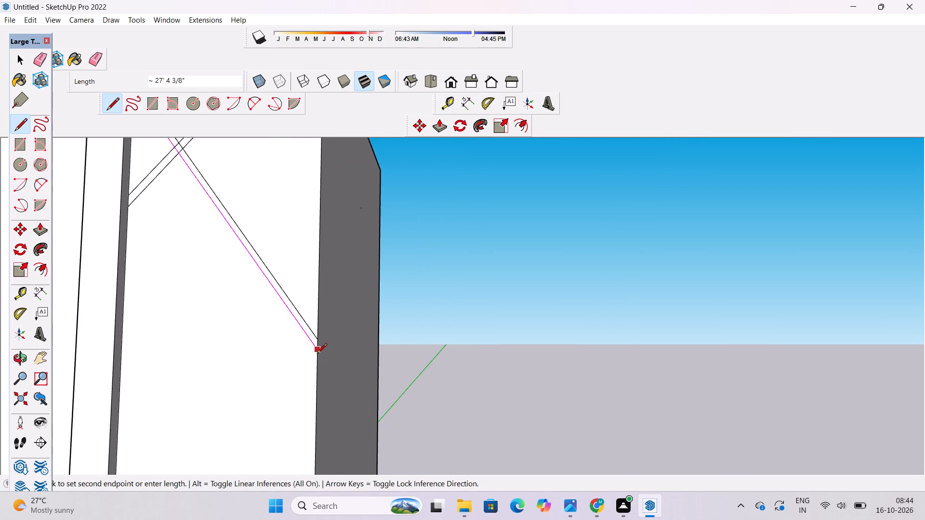
pyautogui.scroll(2, 315, 355)
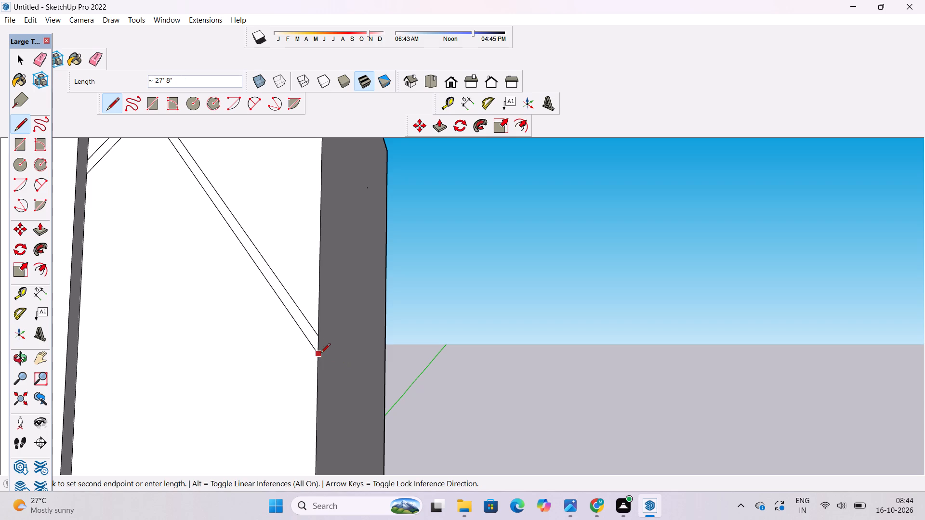
pyautogui.click(320, 354)
# Erase the four inner line segments where the two long diagonal bands cross on the outer panel.
pyautogui.scroll(-9, 320, 354)
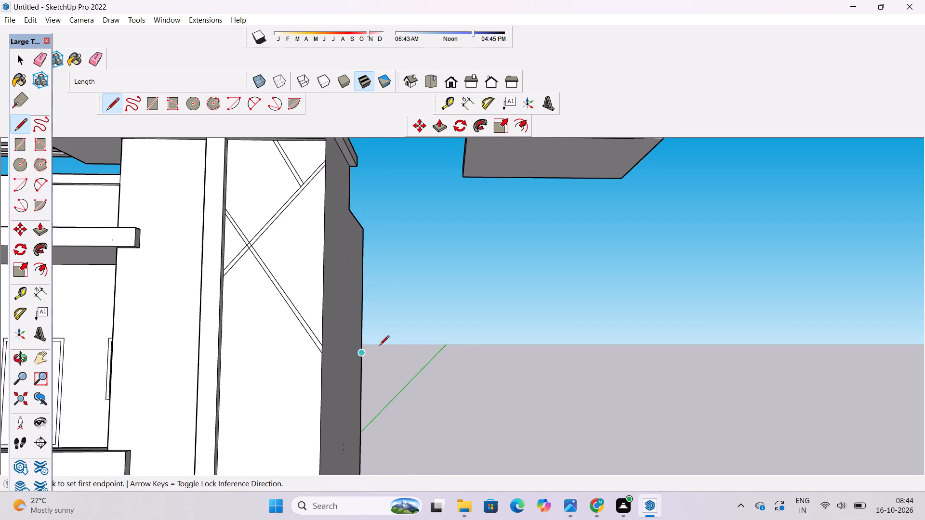
pyautogui.scroll(-3, 409, 340)
pyautogui.press('o')
pyautogui.scroll(2, 353, 346)
pyautogui.keyDown('shift'); pyautogui.moveTo(326, 355); pyautogui.dragTo(359, 377); pyautogui.keyUp('shift')
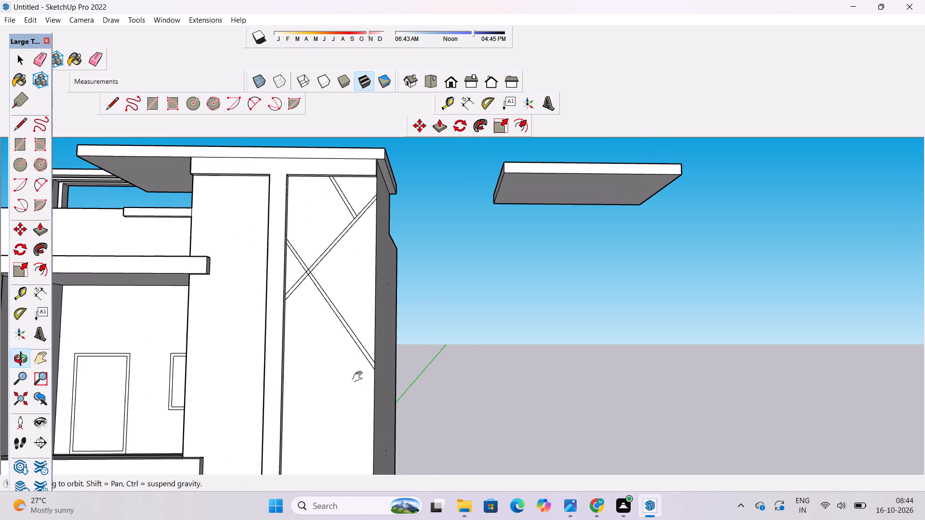
pyautogui.keyDown('shift'); pyautogui.moveTo(359, 377); pyautogui.dragTo(362, 378); pyautogui.keyUp('shift')
pyautogui.scroll(10, 304, 280)
pyautogui.keyDown('shift'); pyautogui.moveTo(319, 280); pyautogui.dragTo(316, 299); pyautogui.keyUp('shift')
pyautogui.keyDown('shift'); pyautogui.scroll(4, 326, 301); pyautogui.keyUp('shift')
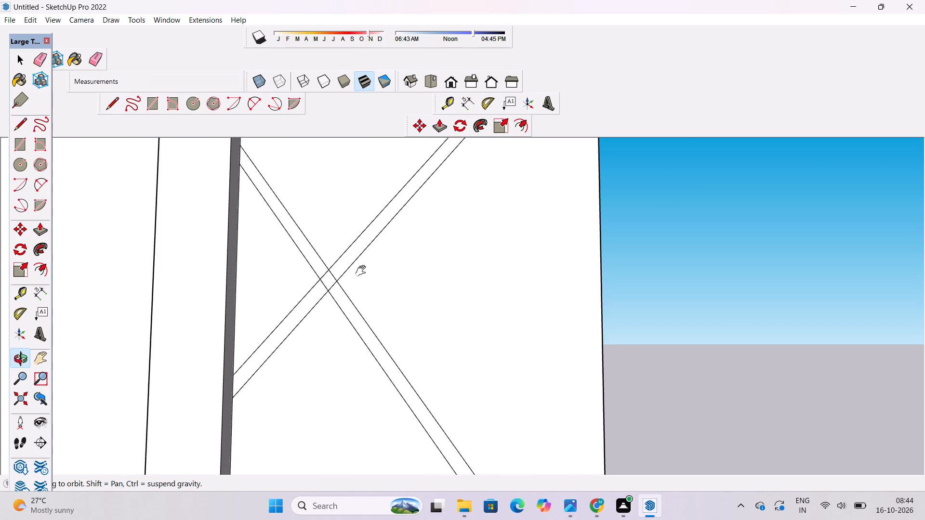
pyautogui.keyDown('shift'); pyautogui.moveTo(363, 271); pyautogui.dragTo(331, 296); pyautogui.keyUp('shift')
pyautogui.press('e')
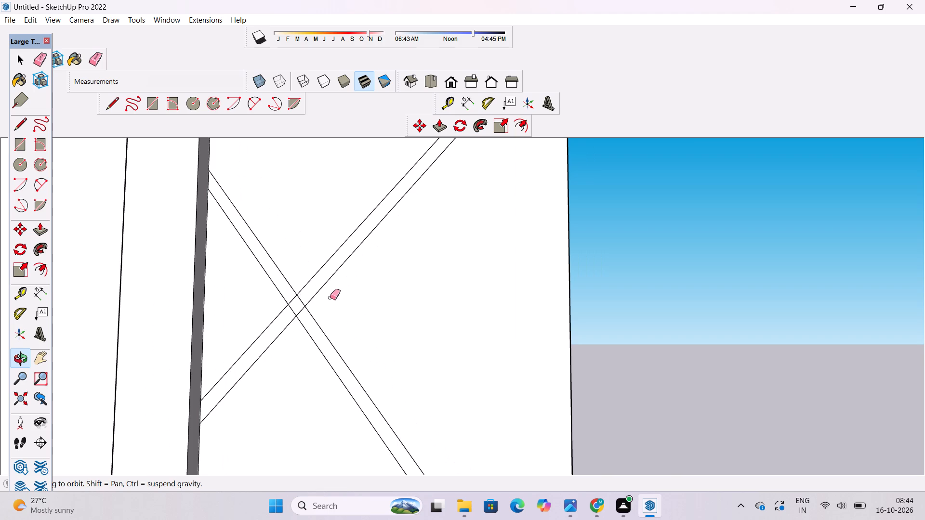
pyautogui.scroll(4, 280, 312)
pyautogui.moveTo(296, 294); pyautogui.dragTo(294, 310)
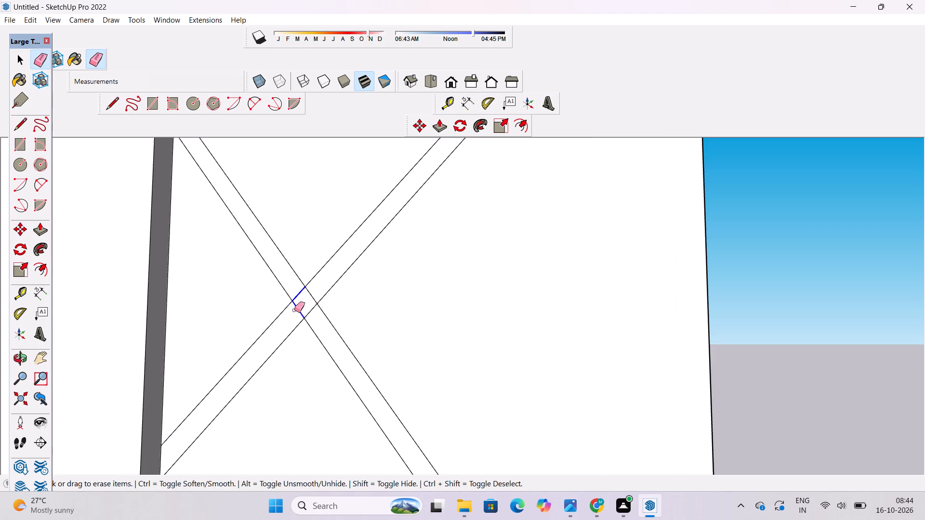
pyautogui.moveTo(294, 310); pyautogui.dragTo(301, 305)
pyautogui.moveTo(312, 295); pyautogui.dragTo(313, 316)
# Erase the line segment separating the short upper band from the long diagonal band where they meet.
pyautogui.scroll(-10, 280, 388)
pyautogui.scroll(1, 279, 389)
pyautogui.scroll(-6, 279, 388)
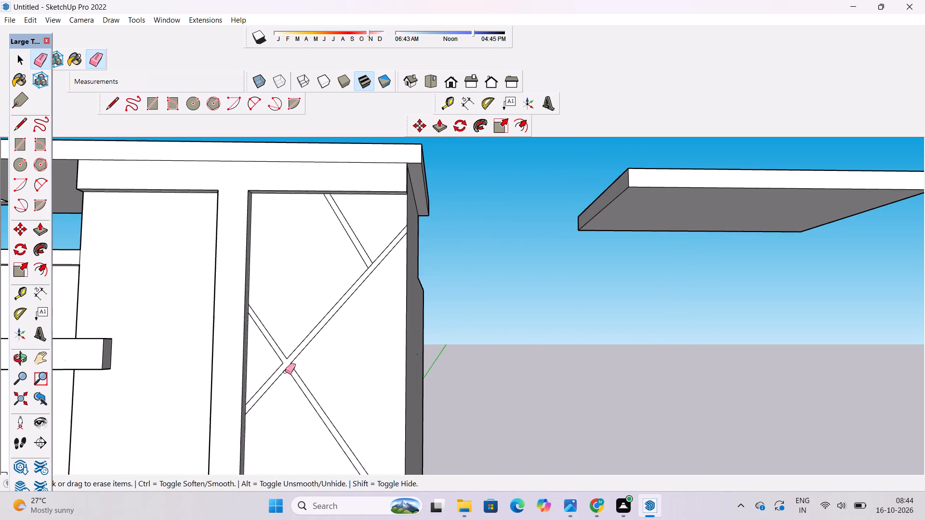
pyautogui.scroll(12, 348, 266)
pyautogui.moveTo(373, 277); pyautogui.dragTo(375, 280)
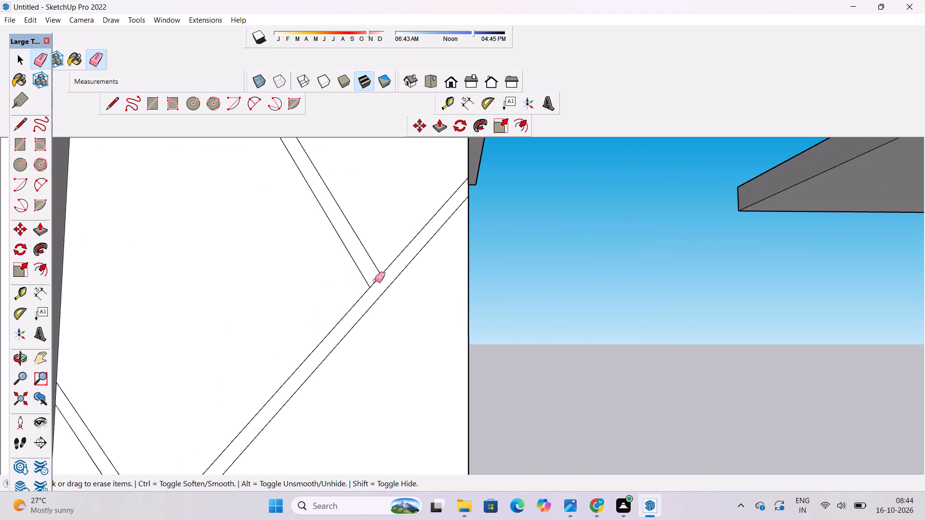
pyautogui.moveTo(375, 280); pyautogui.dragTo(377, 286)
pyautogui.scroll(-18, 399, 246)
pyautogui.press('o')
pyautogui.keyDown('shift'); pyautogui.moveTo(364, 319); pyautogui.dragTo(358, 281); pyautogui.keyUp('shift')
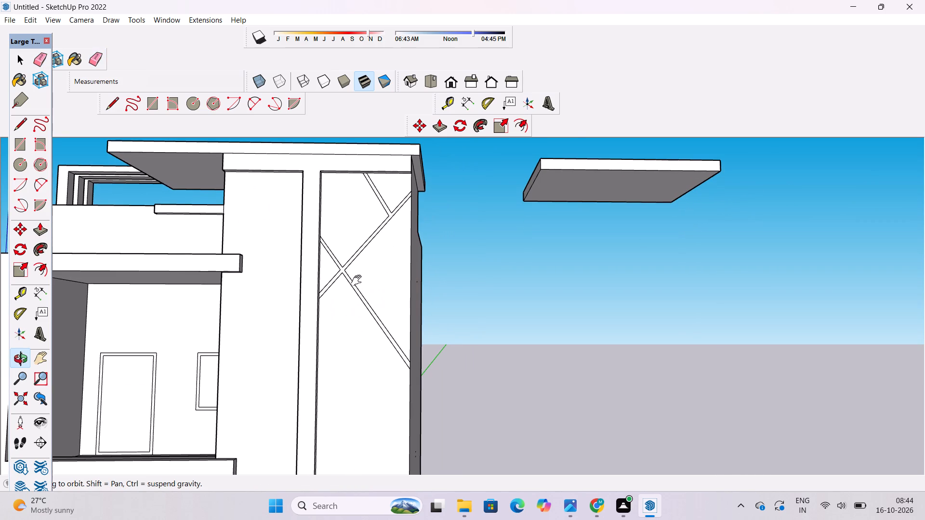
# Draw a diagonal about 23' 10" long from the long band's lower end on the panel's outer edge down to the middle strip.
pyautogui.keyDown('shift'); pyautogui.moveTo(370, 368); pyautogui.dragTo(368, 312); pyautogui.keyUp('shift')
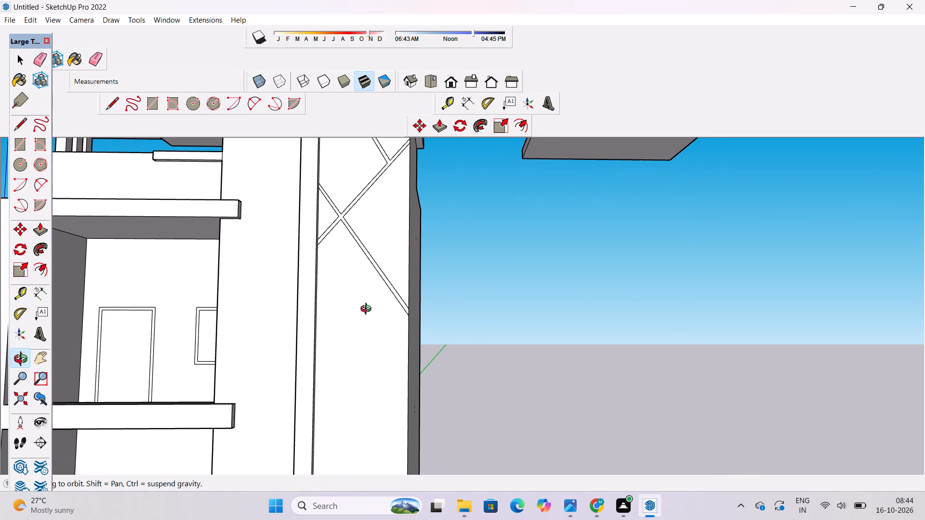
pyautogui.scroll(2, 384, 341)
pyautogui.keyDown('shift'); pyautogui.moveTo(383, 338); pyautogui.dragTo(368, 285); pyautogui.keyUp('shift')
pyautogui.moveTo(368, 285); pyautogui.dragTo(358, 293)
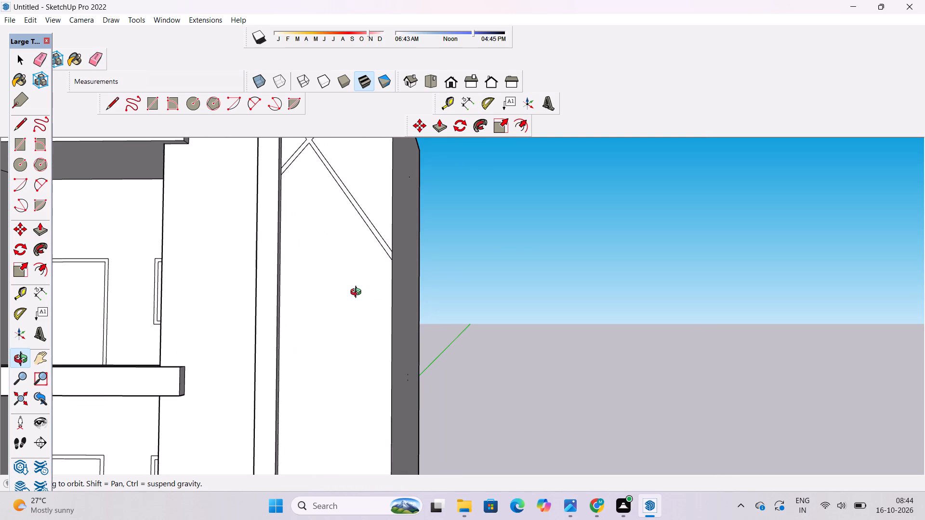
pyautogui.press('l')
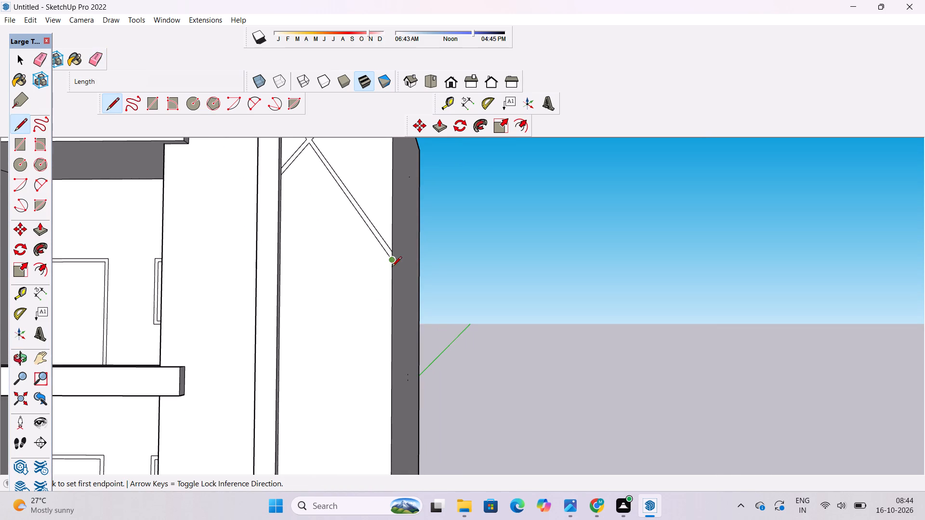
pyautogui.click(393, 261)
pyautogui.scroll(-1, 393, 261)
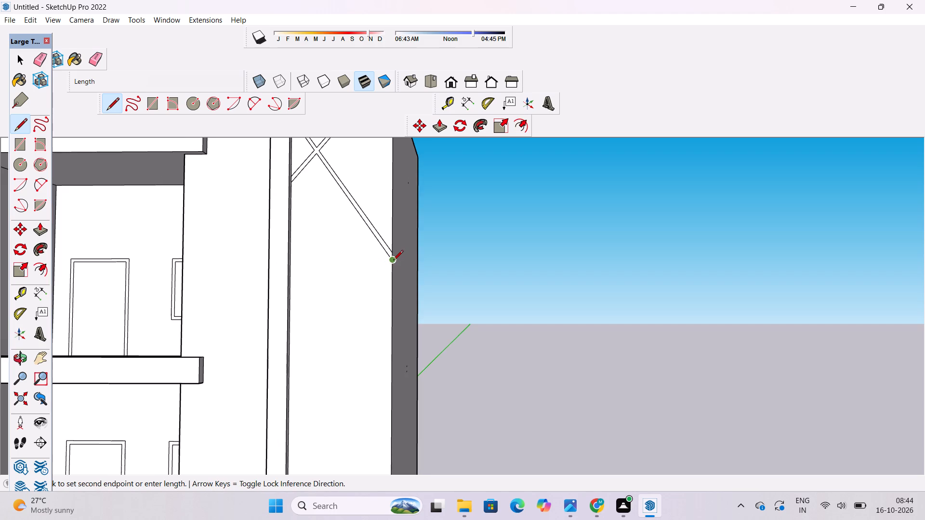
pyautogui.scroll(2, 393, 261)
pyautogui.scroll(-8, 347, 282)
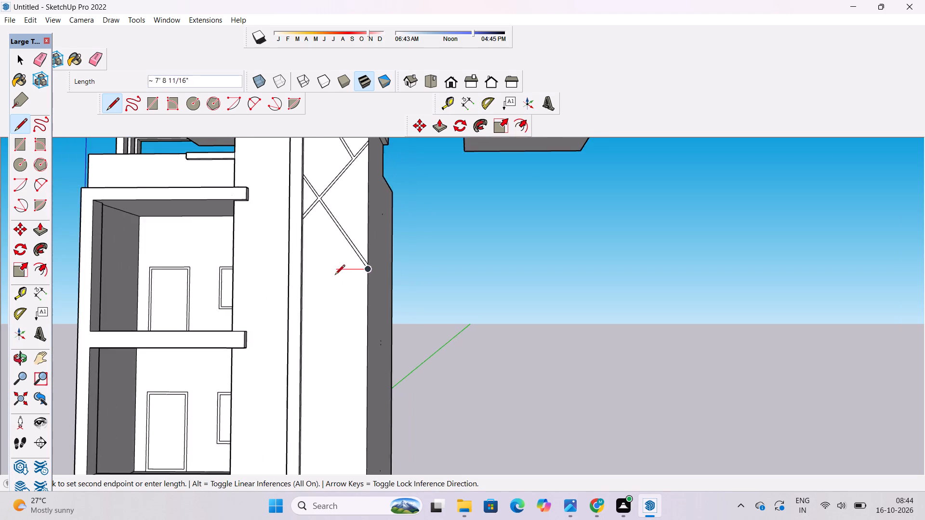
pyautogui.scroll(-2, 335, 275)
pyautogui.scroll(13, 339, 325)
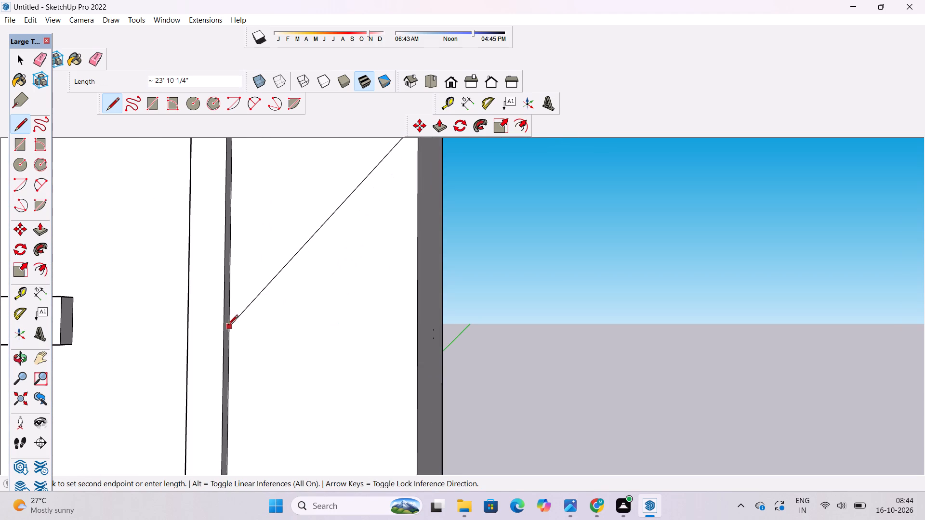
pyautogui.click(228, 325)
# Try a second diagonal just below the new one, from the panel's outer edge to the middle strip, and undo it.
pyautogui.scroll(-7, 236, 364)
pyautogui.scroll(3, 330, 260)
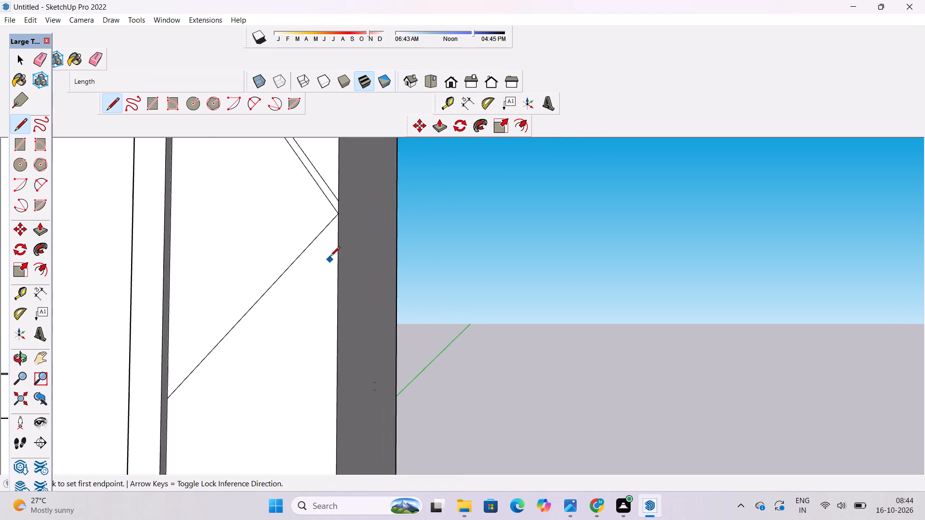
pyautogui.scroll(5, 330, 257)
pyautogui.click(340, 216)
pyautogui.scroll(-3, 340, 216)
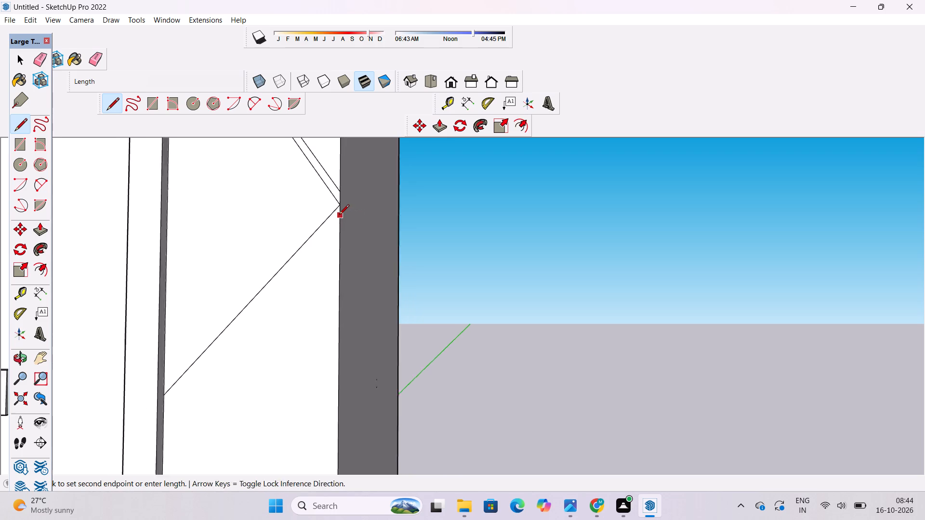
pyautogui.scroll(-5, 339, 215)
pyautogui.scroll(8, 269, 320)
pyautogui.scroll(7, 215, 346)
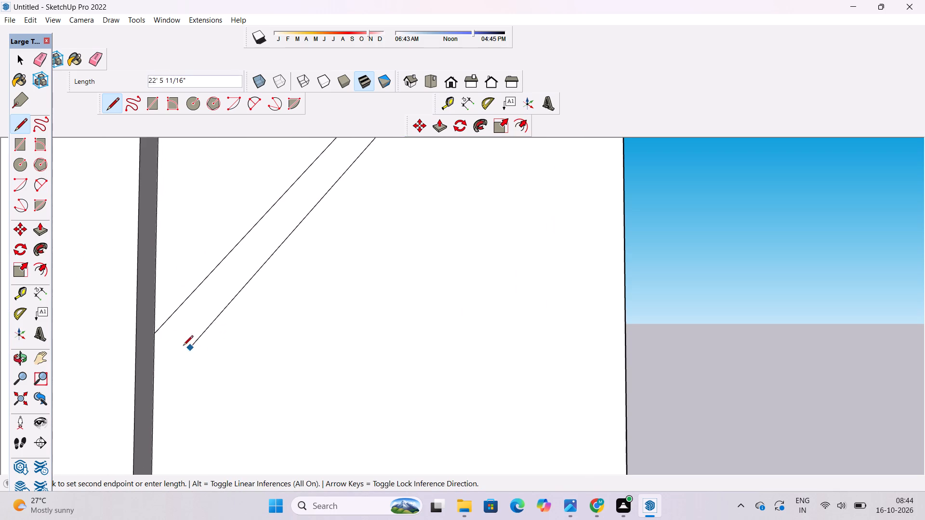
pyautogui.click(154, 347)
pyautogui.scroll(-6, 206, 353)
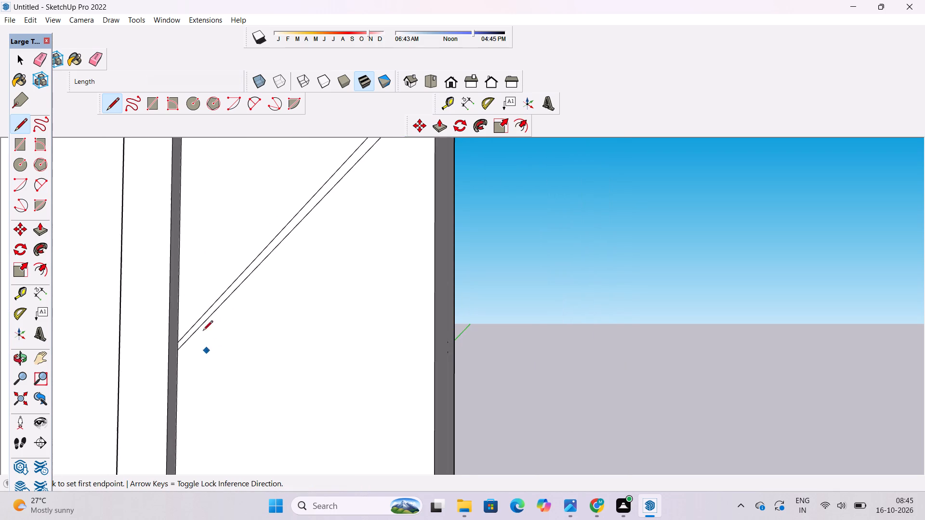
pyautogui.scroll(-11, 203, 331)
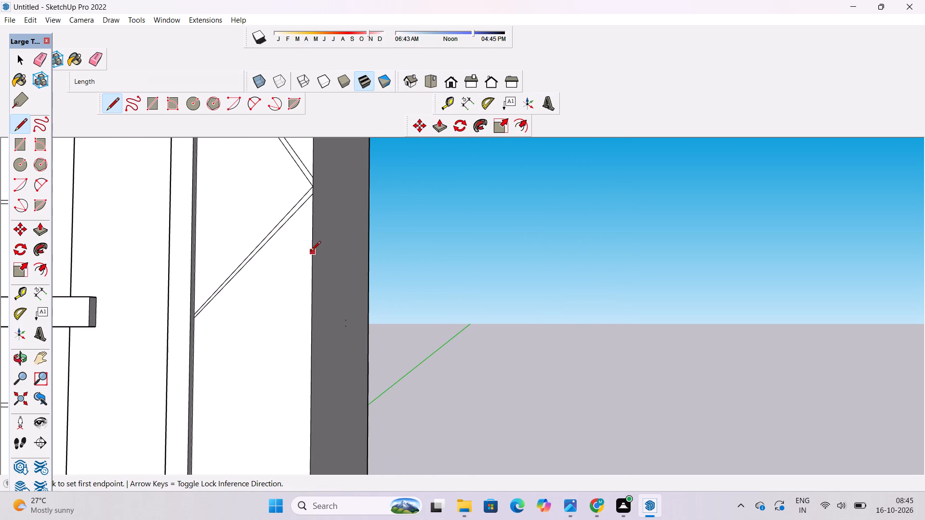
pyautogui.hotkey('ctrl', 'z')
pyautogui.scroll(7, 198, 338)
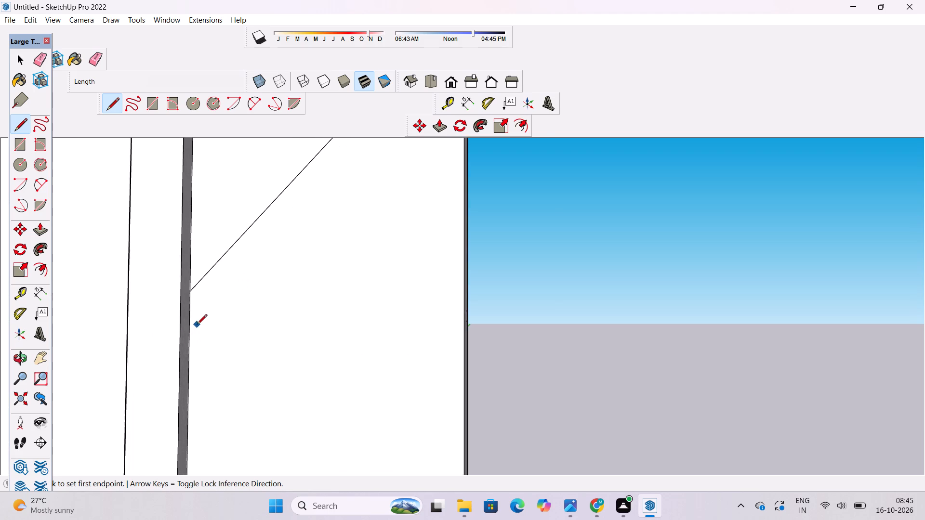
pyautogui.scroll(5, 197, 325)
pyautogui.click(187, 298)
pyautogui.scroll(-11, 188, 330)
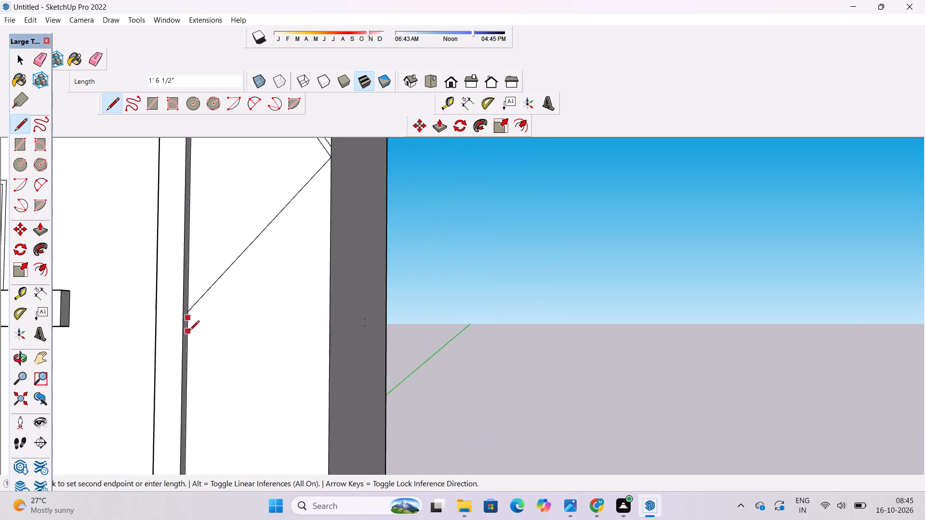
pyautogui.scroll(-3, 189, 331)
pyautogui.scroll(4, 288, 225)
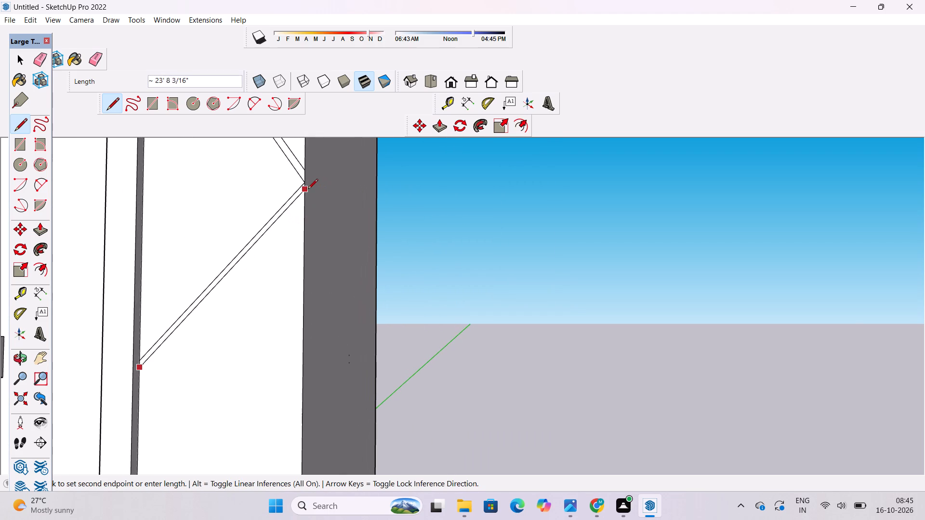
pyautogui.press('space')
# Draw a closely spaced parallel line below the new diagonal, from the middle strip up to the panel's outer edge.
pyautogui.write('l')
pyautogui.scroll(-6, 147, 270)
pyautogui.scroll(5, 164, 394)
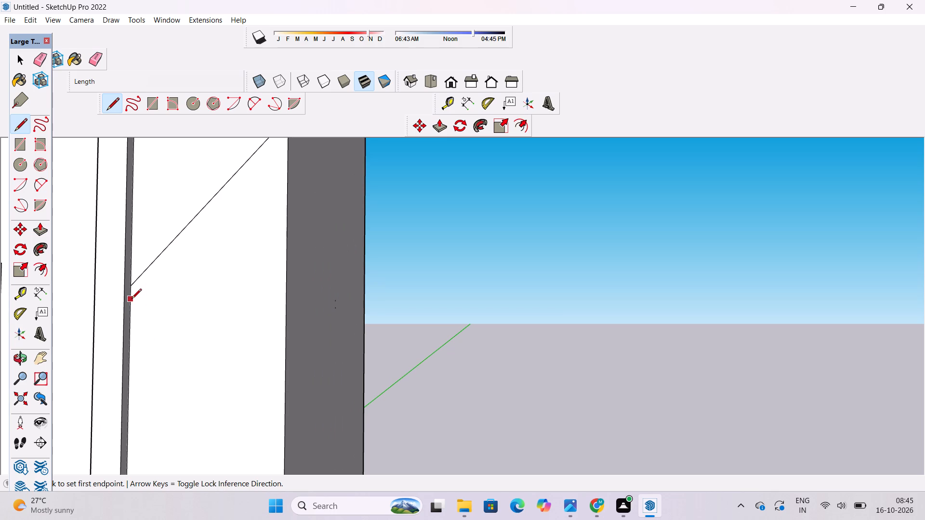
pyautogui.click(132, 299)
pyautogui.scroll(-4, 132, 299)
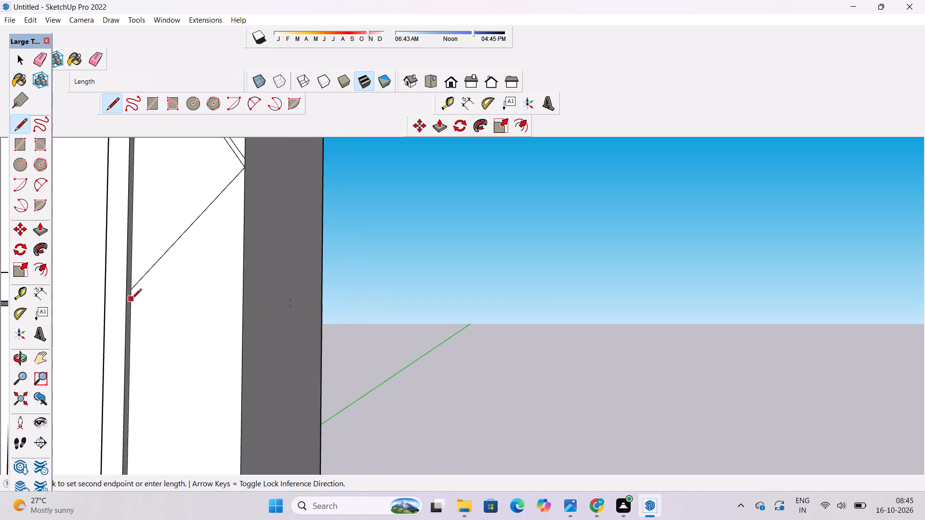
pyautogui.scroll(-3, 132, 299)
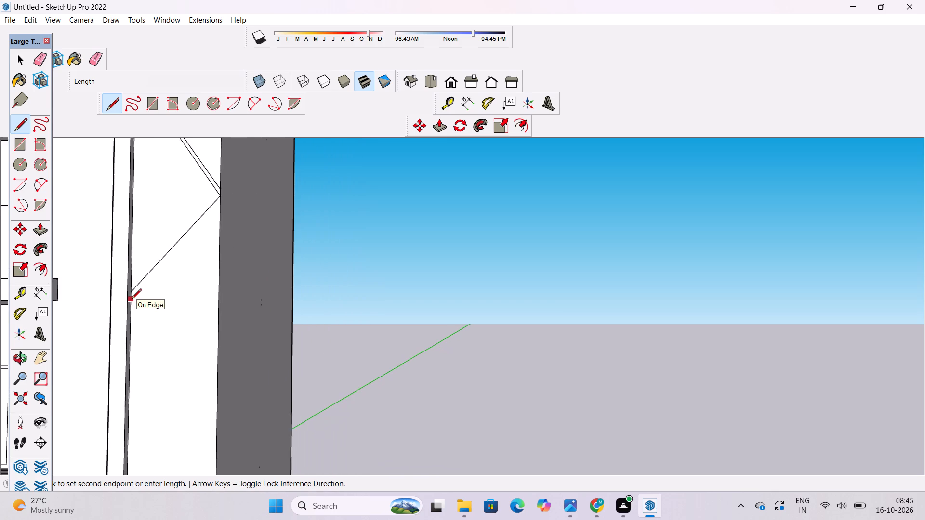
pyautogui.scroll(-1, 132, 299)
pyautogui.scroll(9, 214, 208)
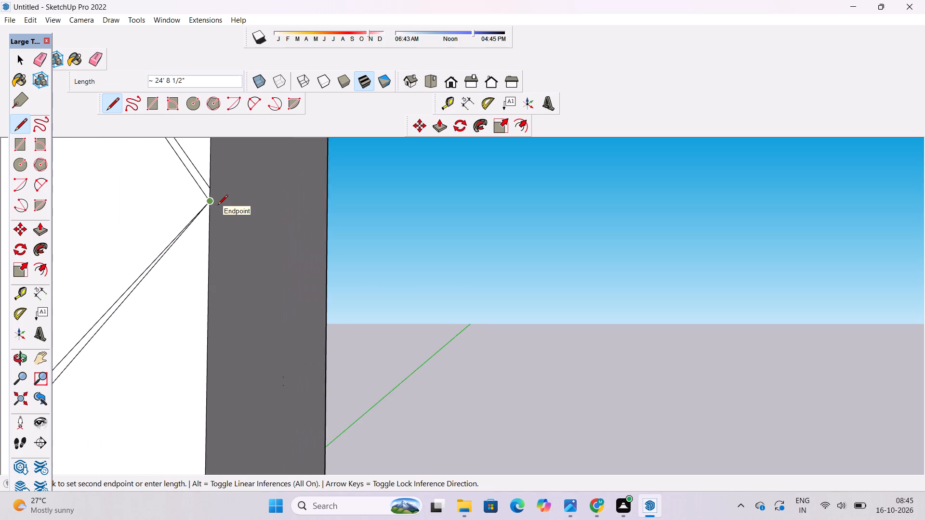
pyautogui.scroll(2, 218, 206)
pyautogui.click(209, 210)
# Draw a diagonal about 32' 8" long from the middle strip, just above the newest band's lower end, down across it to the outer edge.
pyautogui.scroll(-3, 232, 203)
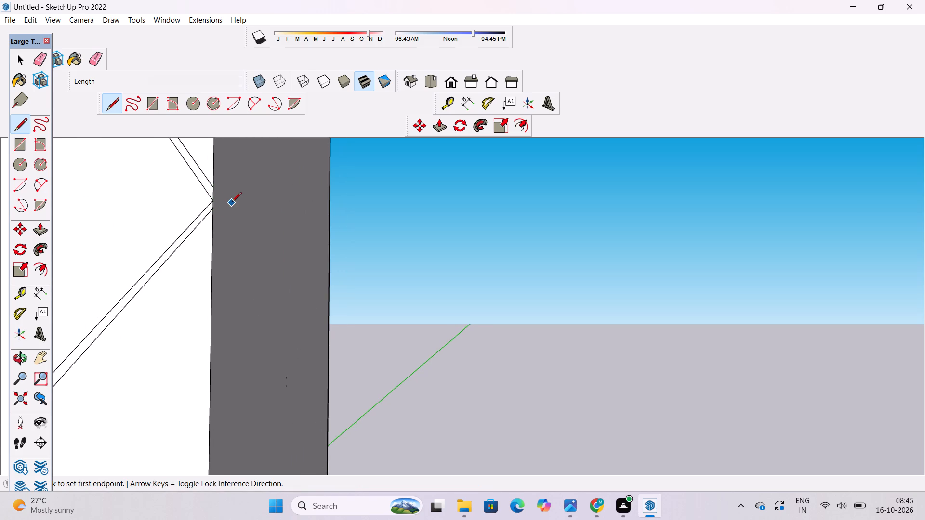
pyautogui.scroll(-12, 232, 203)
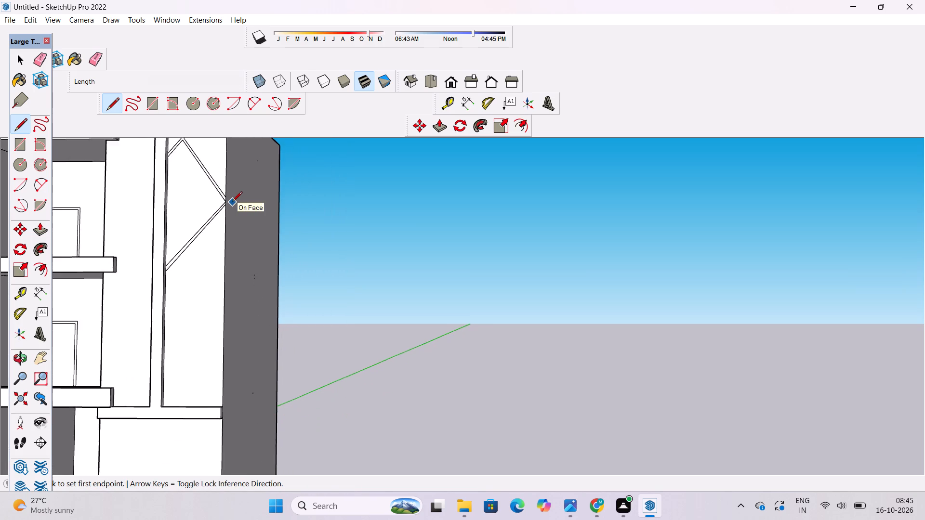
pyautogui.scroll(-4, 232, 202)
pyautogui.scroll(4, 210, 286)
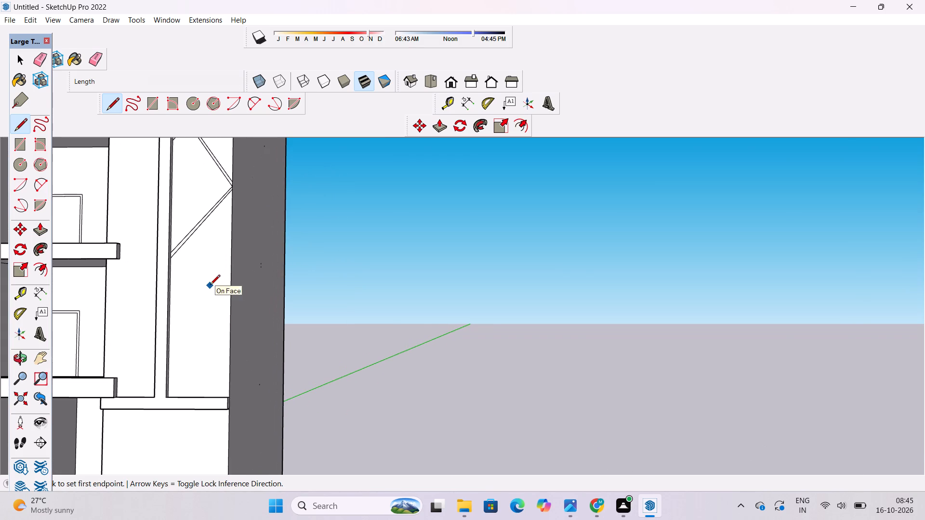
pyautogui.scroll(3, 196, 281)
pyautogui.scroll(8, 163, 226)
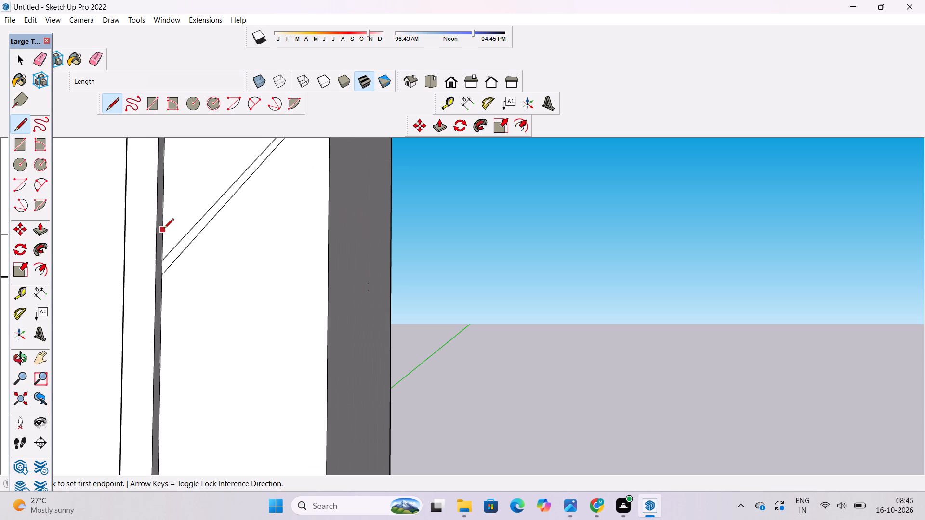
pyautogui.click(164, 229)
pyautogui.scroll(-11, 164, 229)
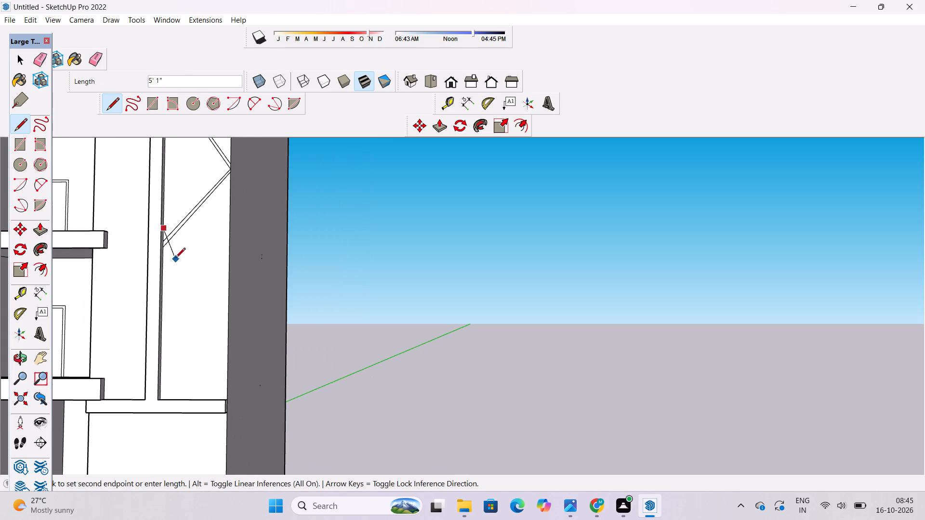
pyautogui.scroll(3, 223, 339)
pyautogui.click(228, 351)
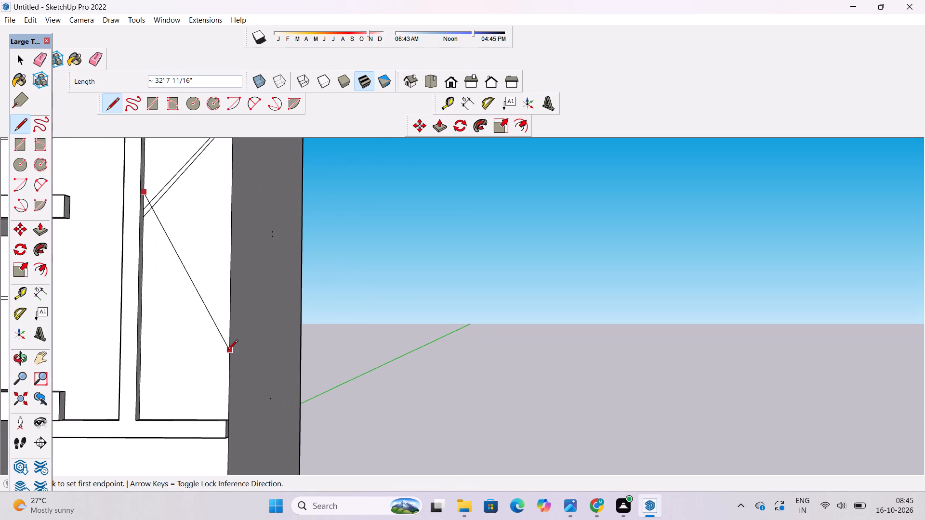
# Draw a closely spaced second diagonal about 32' 4" long just above the last one, from the middle strip to the outer edge.
pyautogui.scroll(8, 153, 190)
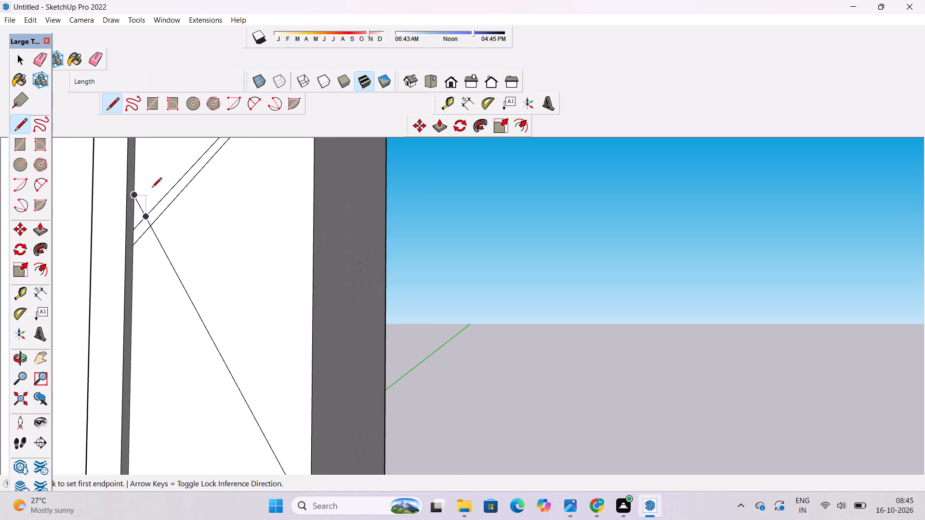
pyautogui.click(133, 182)
pyautogui.scroll(-6, 132, 182)
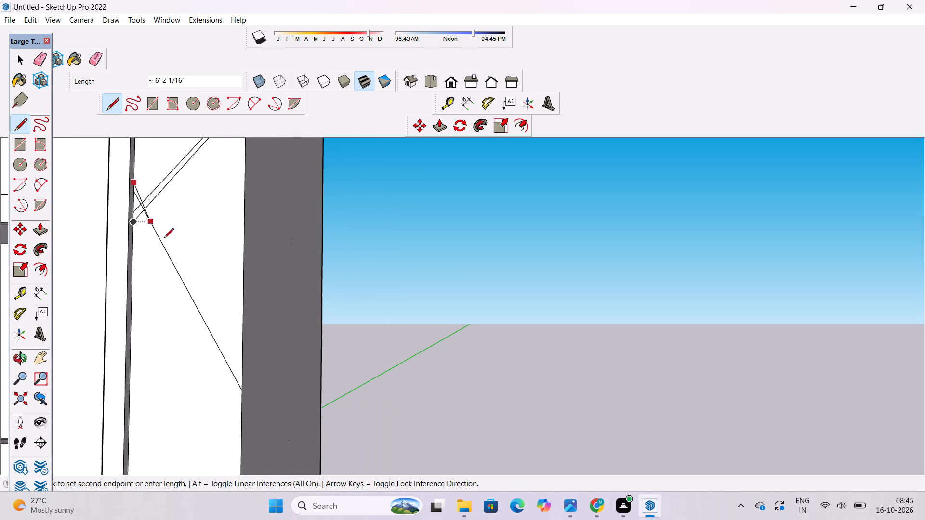
pyautogui.scroll(3, 219, 355)
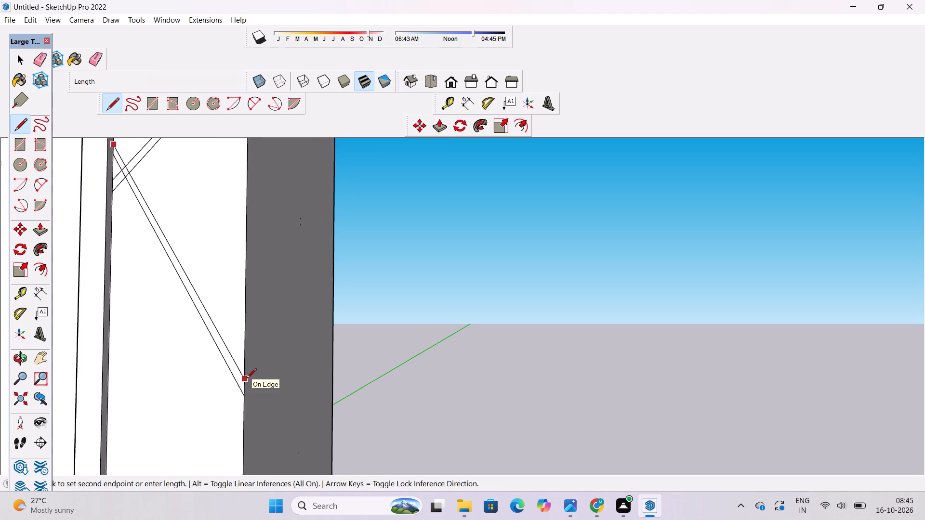
pyautogui.scroll(1, 247, 379)
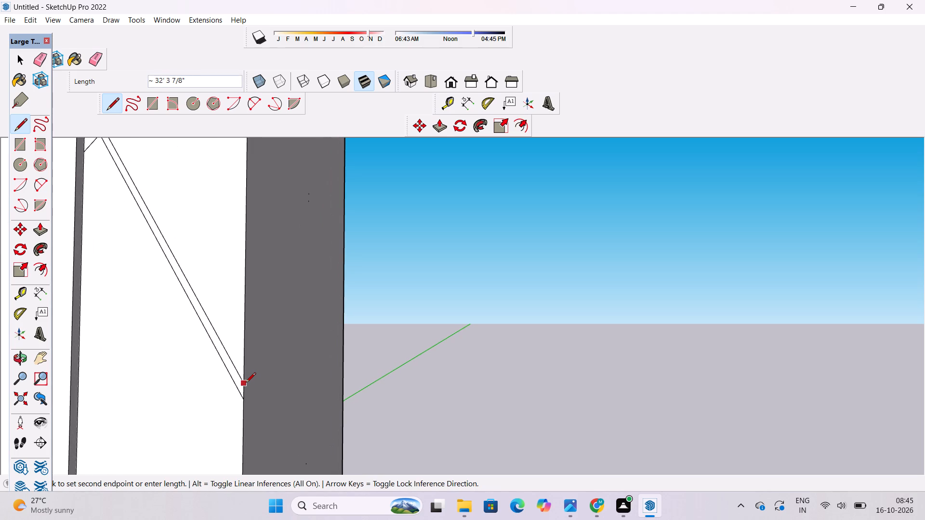
pyautogui.scroll(-3, 246, 383)
pyautogui.click(246, 383)
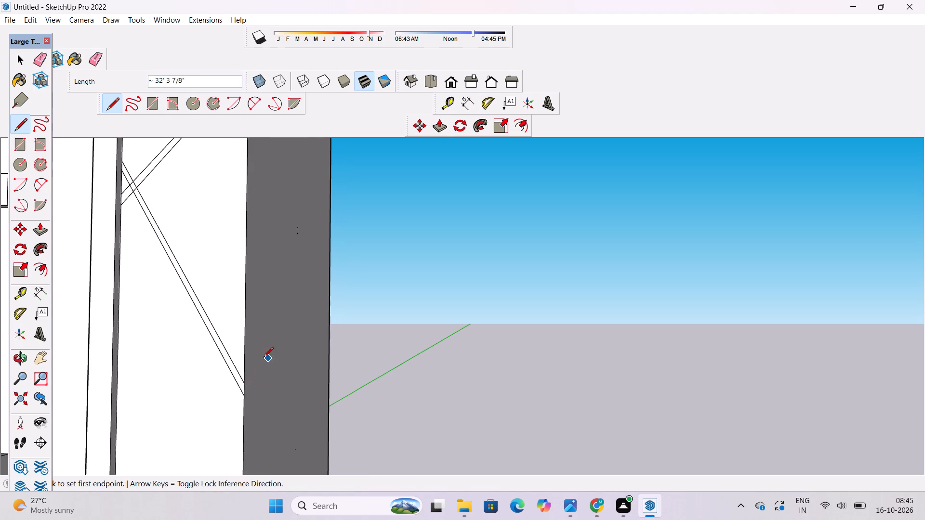
# Draw a diagonal about 31' 5" long from the outer panel's bottom corner at the middle strip up across the lowest band to the outer edge.
pyautogui.scroll(-4, 227, 352)
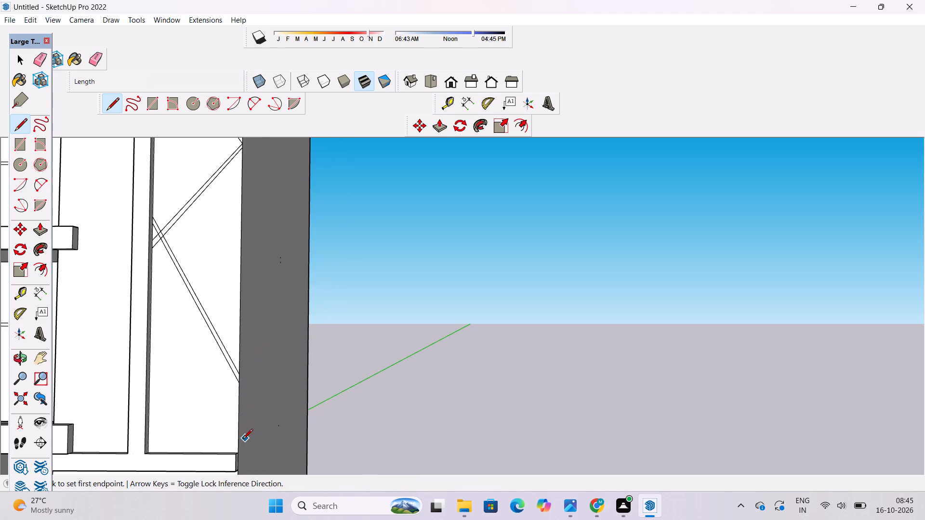
pyautogui.scroll(9, 188, 451)
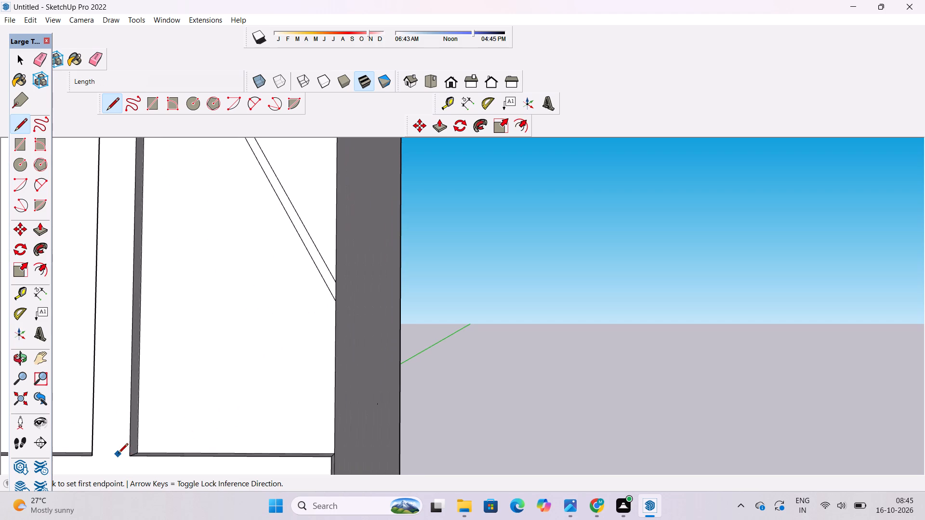
pyautogui.scroll(7, 135, 451)
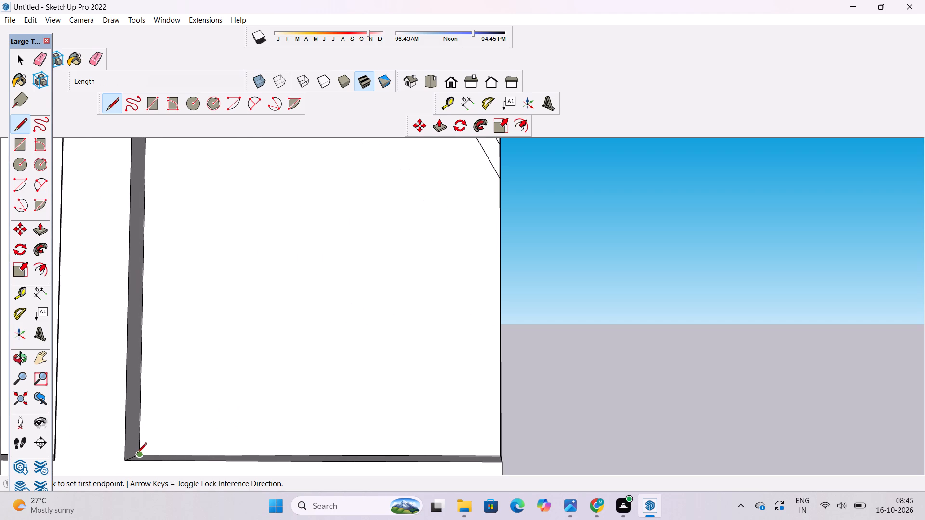
pyautogui.click(137, 454)
pyautogui.scroll(-15, 137, 454)
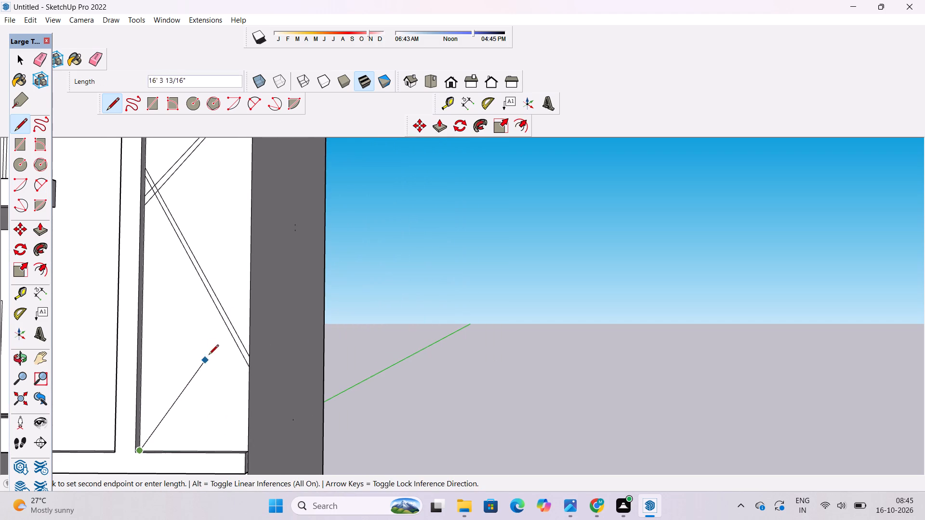
pyautogui.click(250, 267)
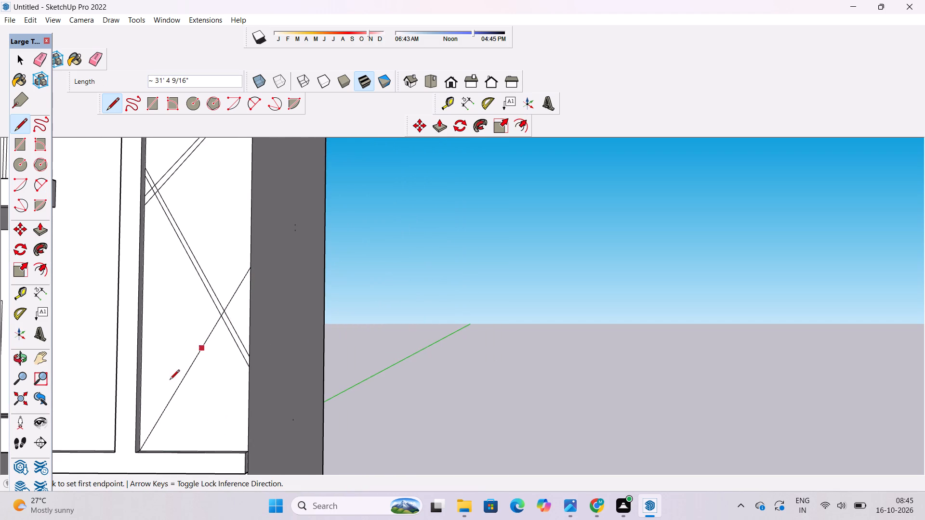
pyautogui.scroll(12, 144, 445)
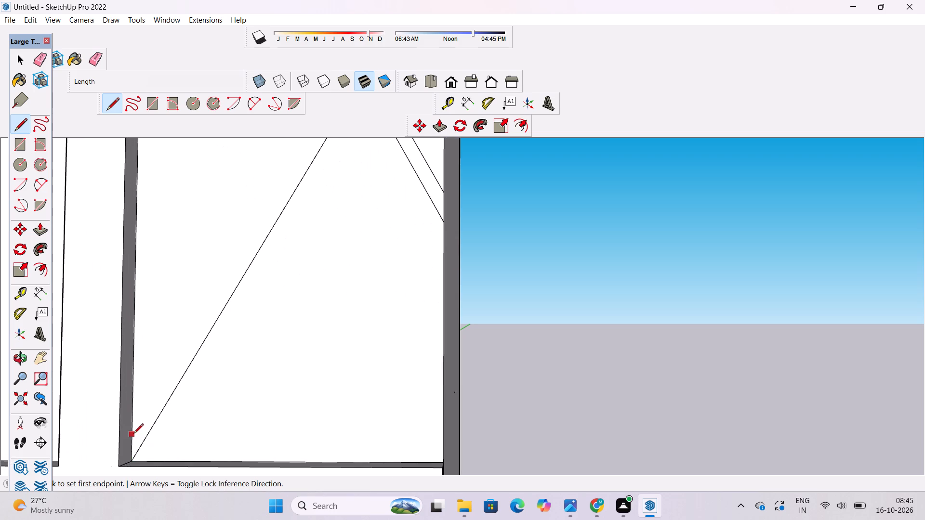
# Draw a closely spaced second diagonal about 31' 6" long just above the last one, from the middle strip to the outer edge.
pyautogui.click(133, 434)
pyautogui.scroll(-15, 133, 434)
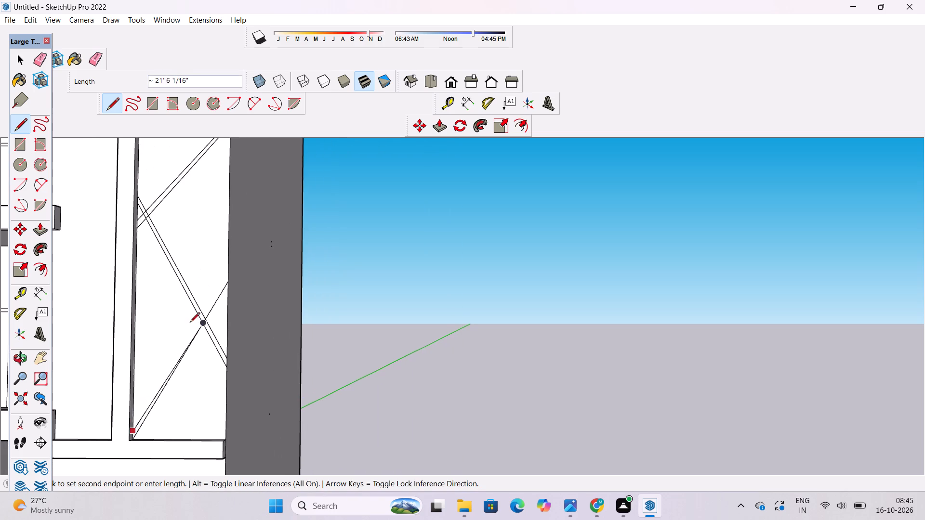
pyautogui.scroll(4, 195, 321)
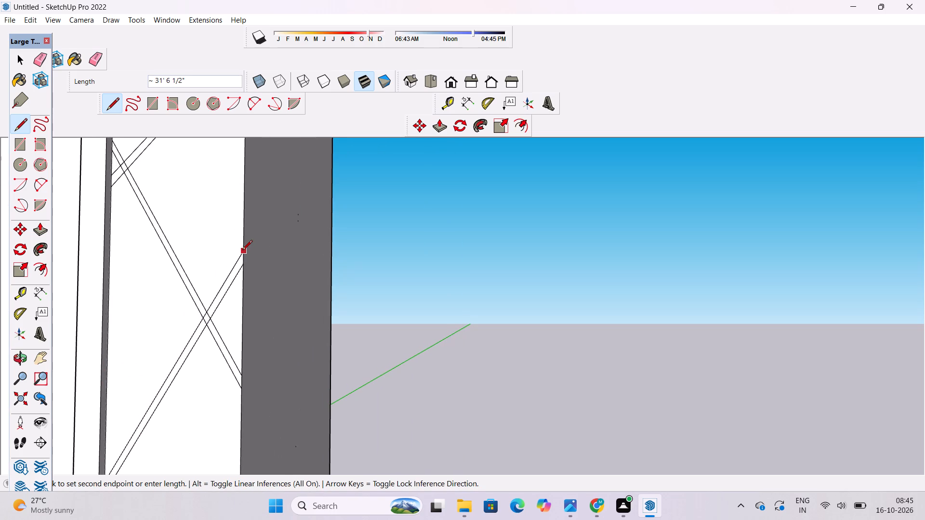
pyautogui.click(242, 251)
pyautogui.scroll(-4, 246, 280)
pyautogui.press('space')
# Erase the overlapping line segments inside the lowest band crossing, near the panel's outer edge, so the bands merge.
pyautogui.write('e')
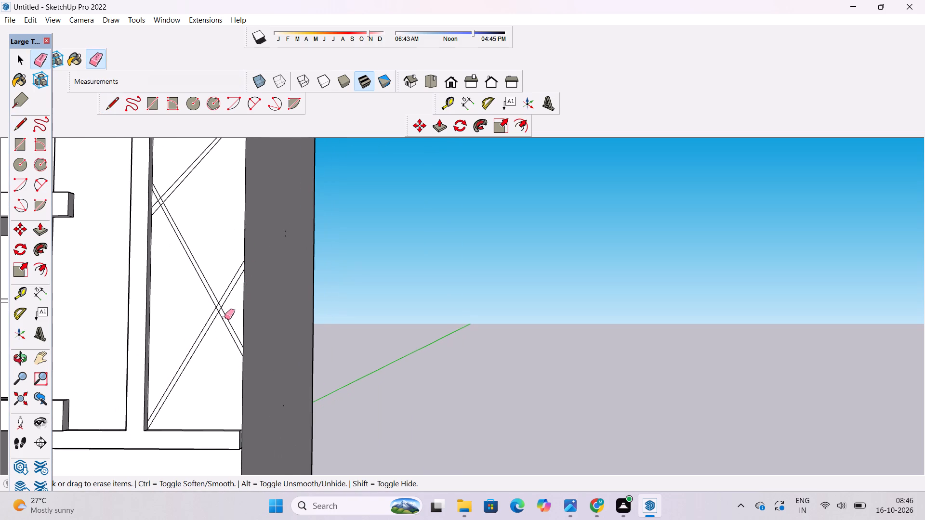
pyautogui.scroll(13, 225, 317)
pyautogui.moveTo(207, 282); pyautogui.dragTo(223, 307)
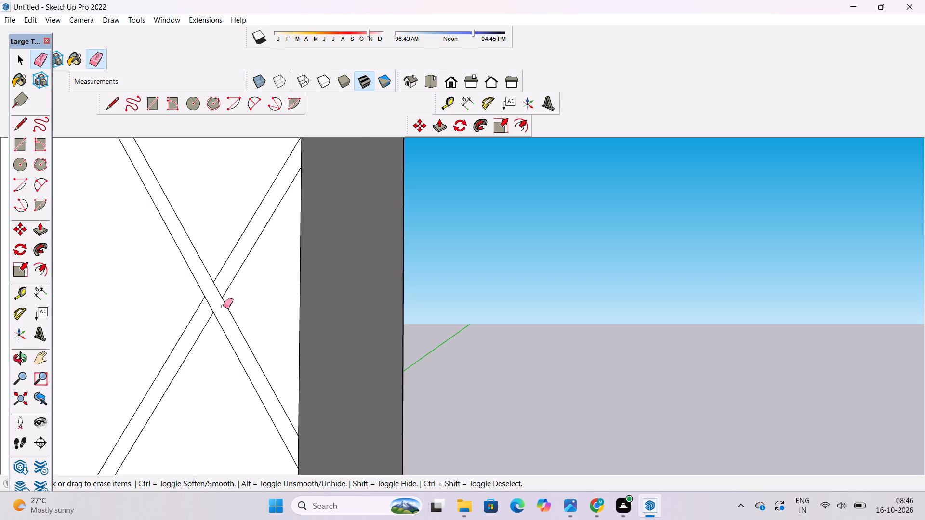
pyautogui.moveTo(223, 284); pyautogui.dragTo(204, 316)
# Erase the four overlapping line segments inside the next band crossing up, beside the middle strip.
pyautogui.scroll(-7, 243, 353)
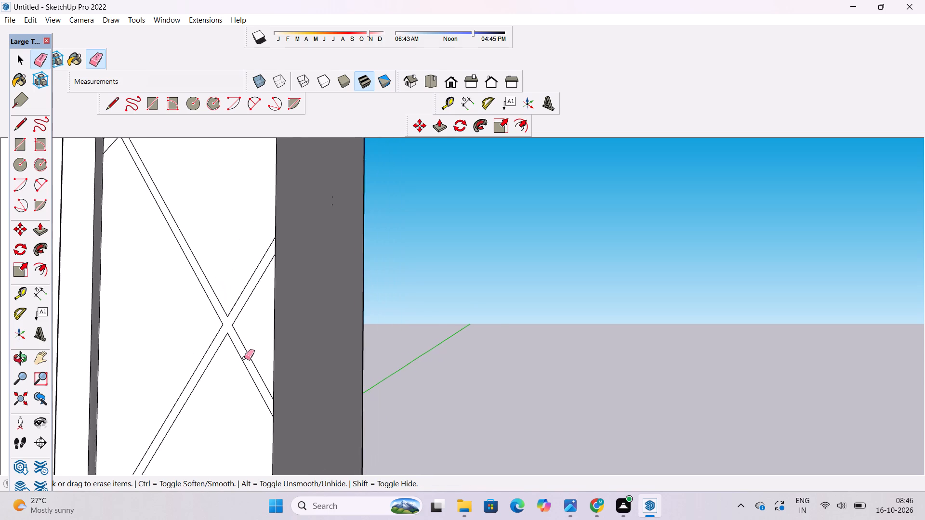
pyautogui.scroll(-6, 244, 358)
pyautogui.scroll(11, 172, 220)
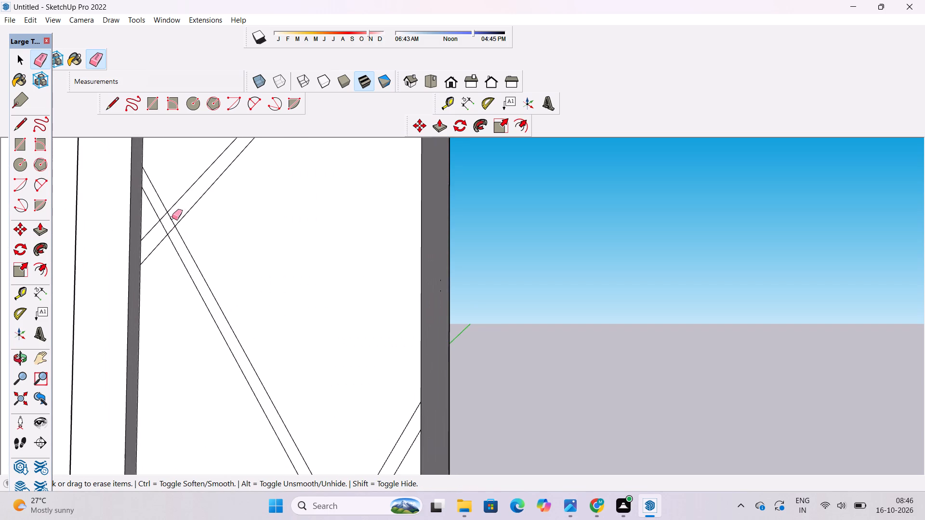
pyautogui.click(164, 215)
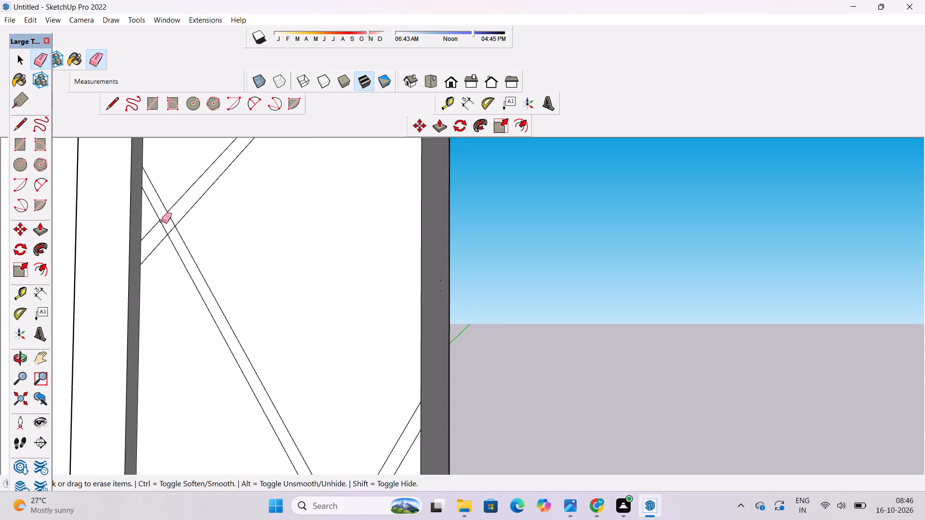
pyautogui.click(163, 226)
pyautogui.click(172, 220)
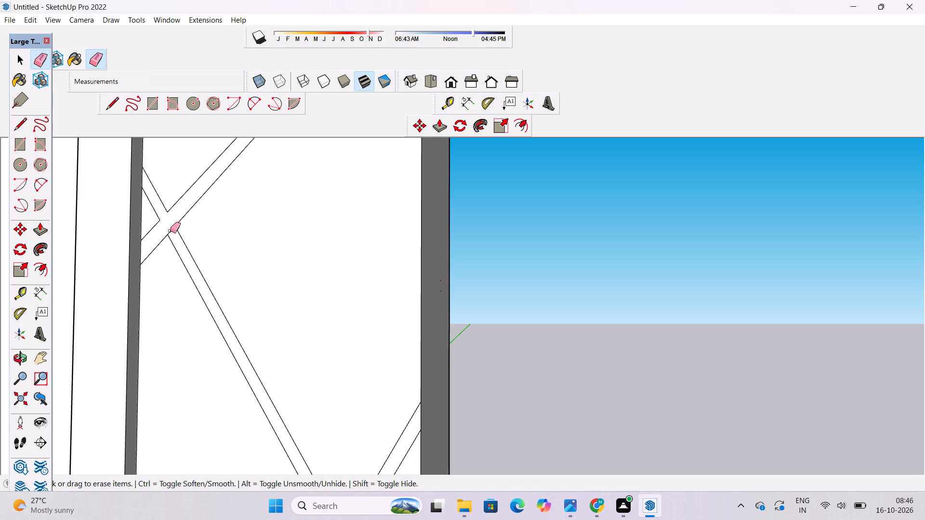
pyautogui.click(170, 231)
# Examine the crossing band pattern along the outer panel and the rest of the facade from several angles.
pyautogui.scroll(-20, 178, 244)
pyautogui.scroll(-1, 178, 244)
pyautogui.scroll(6, 228, 259)
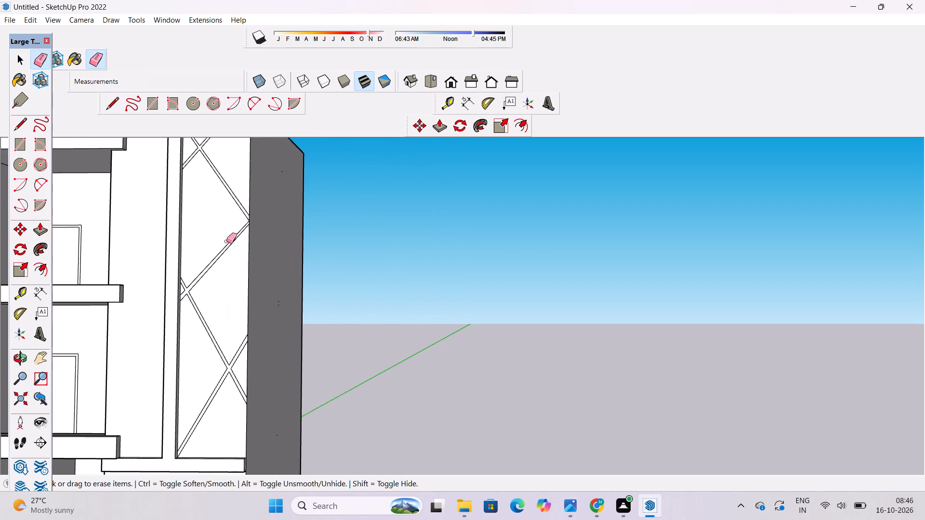
pyautogui.scroll(1, 226, 241)
pyautogui.scroll(-3, 226, 241)
pyautogui.scroll(3, 230, 250)
pyautogui.scroll(-4, 230, 250)
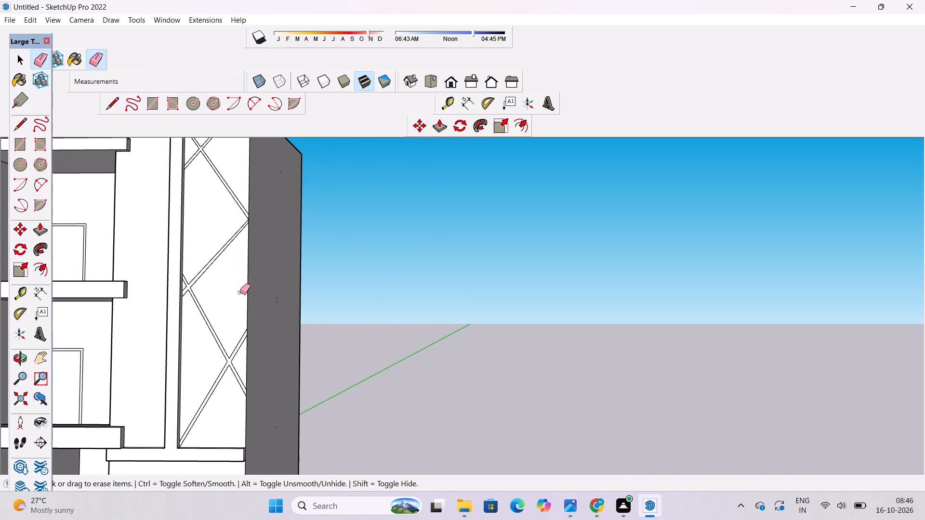
pyautogui.scroll(5, 242, 299)
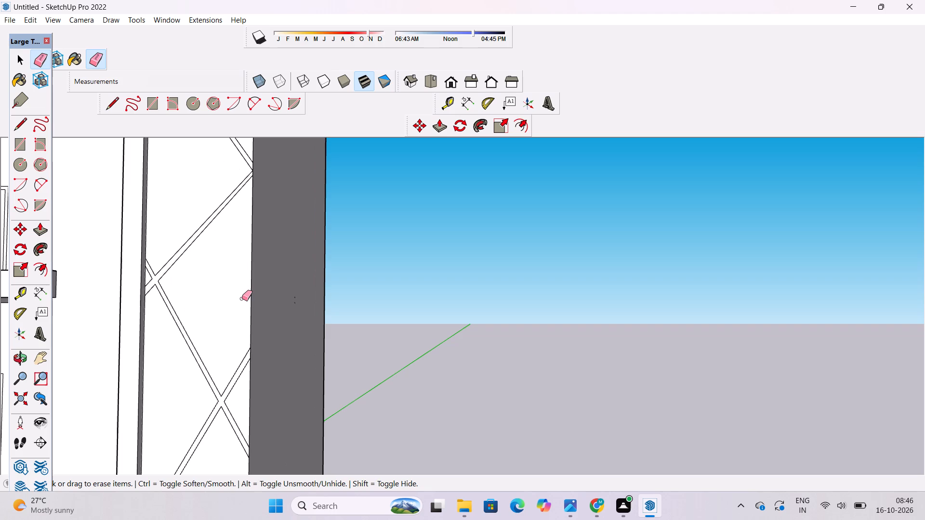
pyautogui.scroll(-11, 242, 299)
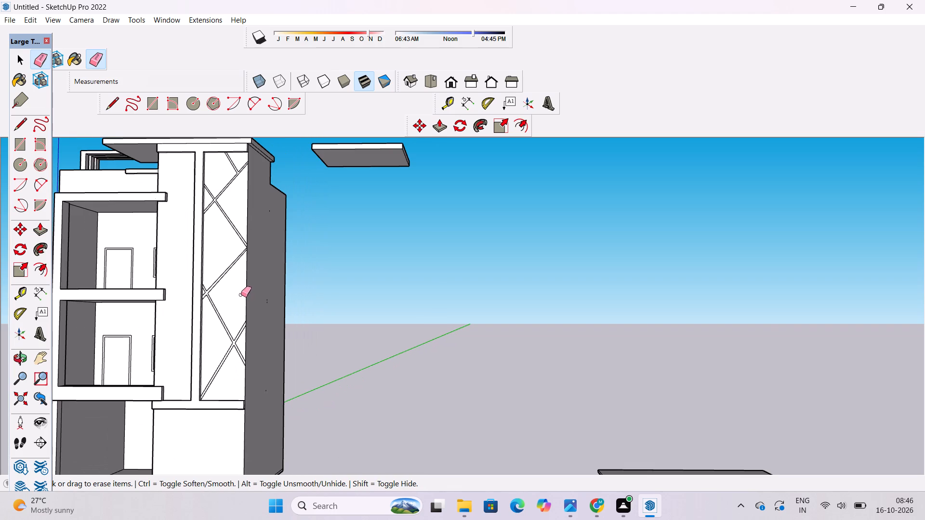
pyautogui.press('space')
pyautogui.press('o')
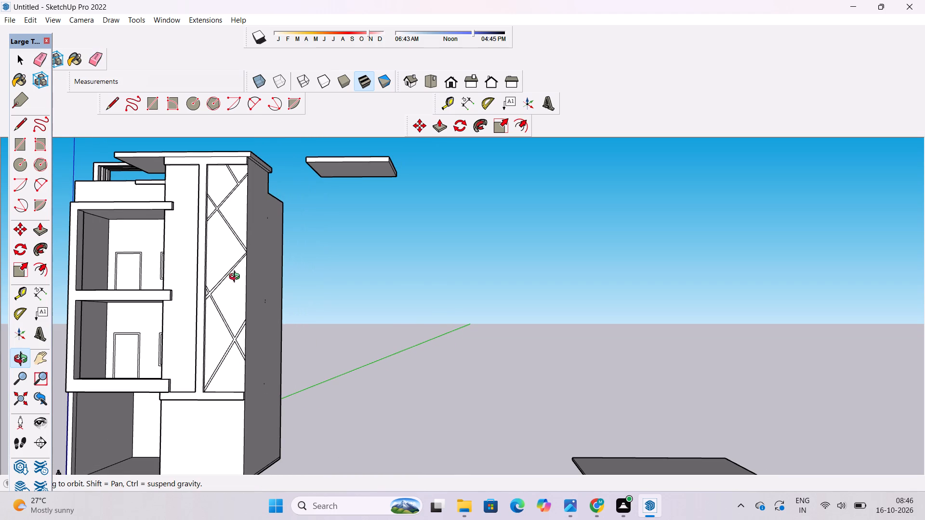
pyautogui.keyDown('shift'); pyautogui.moveTo(225, 290); pyautogui.dragTo(317, 331); pyautogui.keyUp('shift')
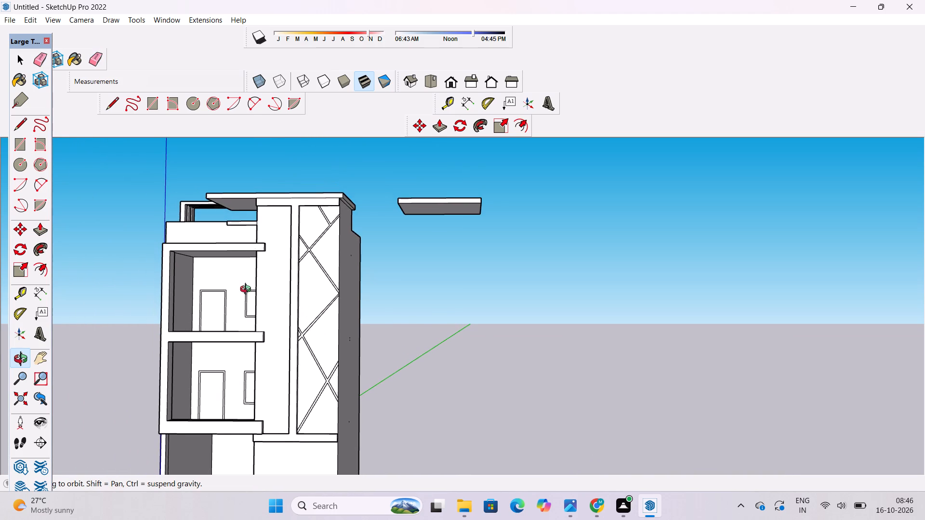
pyautogui.moveTo(249, 305); pyautogui.dragTo(253, 312)
pyautogui.keyDown('shift'); pyautogui.moveTo(253, 312); pyautogui.dragTo(272, 363); pyautogui.keyUp('shift')
pyautogui.scroll(2, 211, 290)
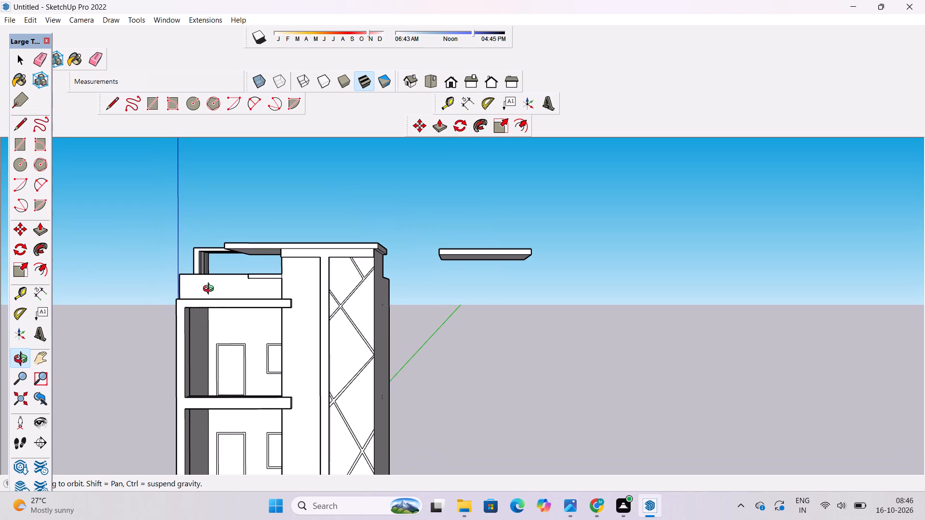
pyautogui.scroll(-2, 211, 290)
pyautogui.keyDown('shift'); pyautogui.moveTo(225, 348); pyautogui.dragTo(225, 347); pyautogui.keyUp('shift')
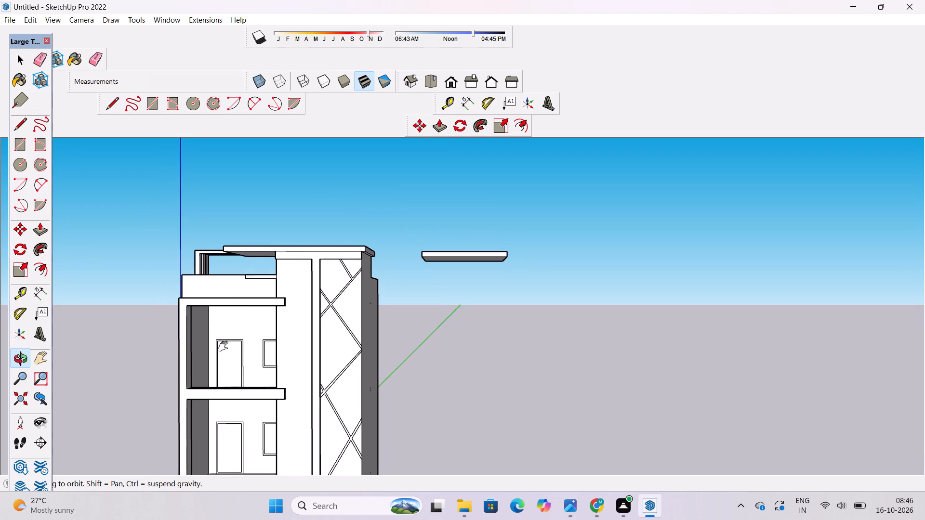
pyautogui.keyDown('shift'); pyautogui.moveTo(225, 347); pyautogui.dragTo(234, 307); pyautogui.keyUp('shift')
pyautogui.moveTo(235, 306); pyautogui.dragTo(242, 312)
pyautogui.keyDown('shift'); pyautogui.moveTo(264, 354); pyautogui.dragTo(277, 332); pyautogui.keyUp('shift')
pyautogui.keyDown('shift'); pyautogui.moveTo(278, 331); pyautogui.dragTo(318, 434); pyautogui.keyUp('shift')
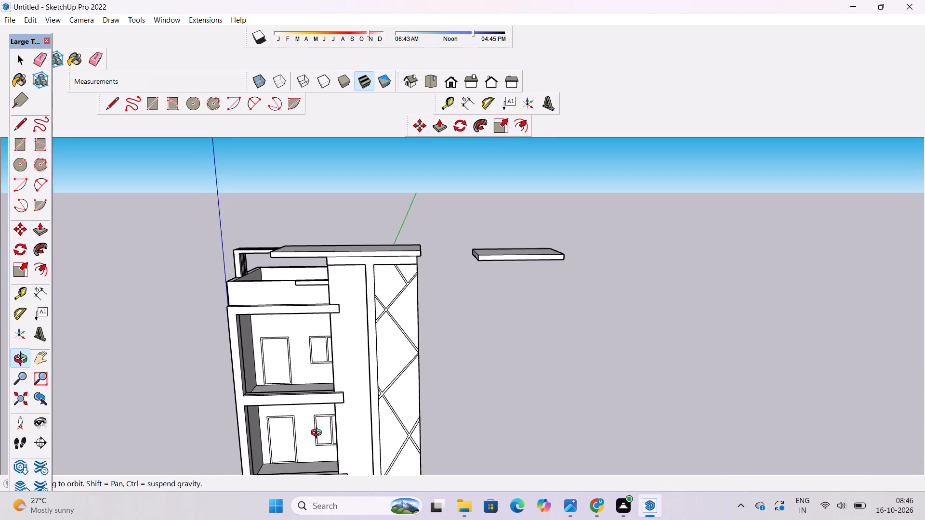
pyautogui.moveTo(318, 435); pyautogui.dragTo(324, 453)
pyautogui.scroll(3, 306, 396)
pyautogui.keyDown('shift'); pyautogui.moveTo(306, 395); pyautogui.dragTo(315, 423); pyautogui.keyUp('shift')
pyautogui.moveTo(283, 440); pyautogui.dragTo(216, 447)
pyautogui.moveTo(219, 439); pyautogui.dragTo(226, 439)
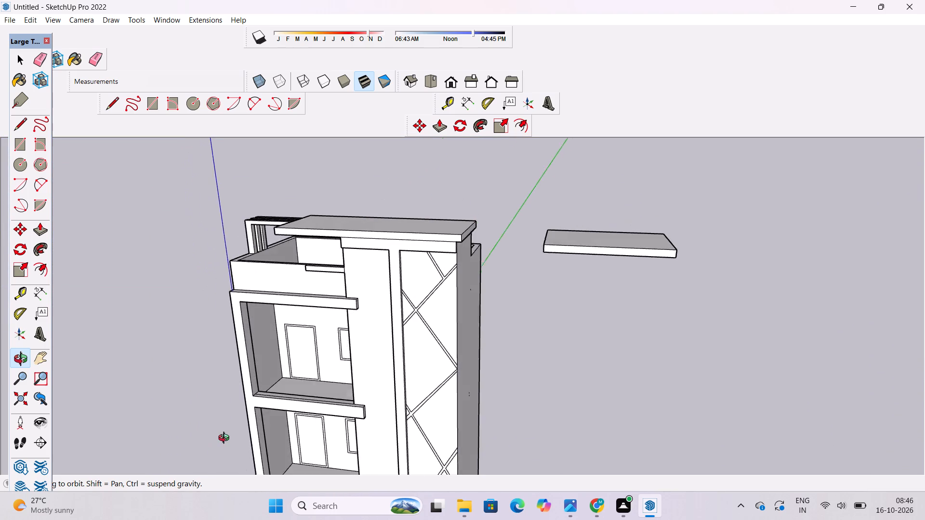
# Draw a 10' vertical line up the upper balcony's side wall from the midpoint of its short base edge.
pyautogui.moveTo(226, 439); pyautogui.dragTo(466, 451)
pyautogui.keyDown('shift'); pyautogui.moveTo(470, 450); pyautogui.dragTo(439, 421); pyautogui.keyUp('shift')
pyautogui.keyDown('shift'); pyautogui.scroll(6, 435, 419); pyautogui.keyUp('shift')
pyautogui.keyDown('shift'); pyautogui.moveTo(407, 437); pyautogui.dragTo(382, 382); pyautogui.keyUp('shift')
pyautogui.click(382, 382)
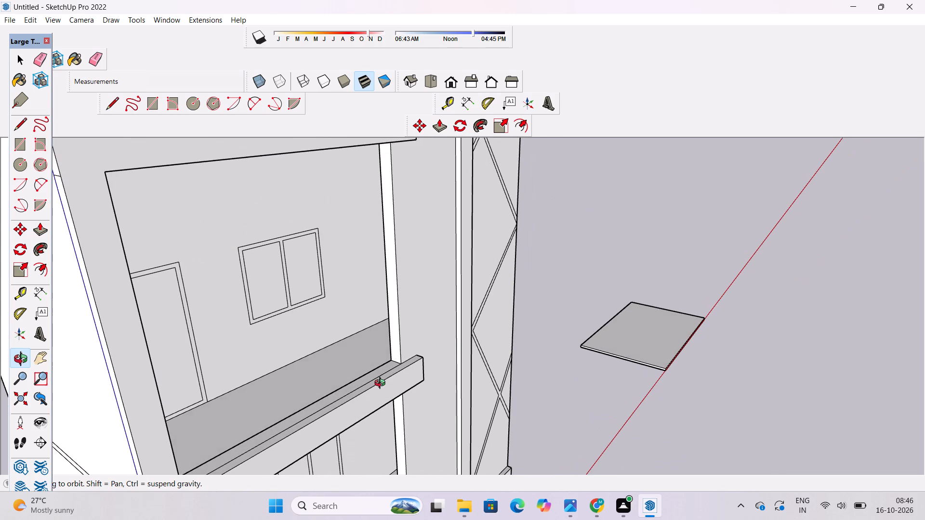
pyautogui.press('l')
pyautogui.scroll(10, 380, 375)
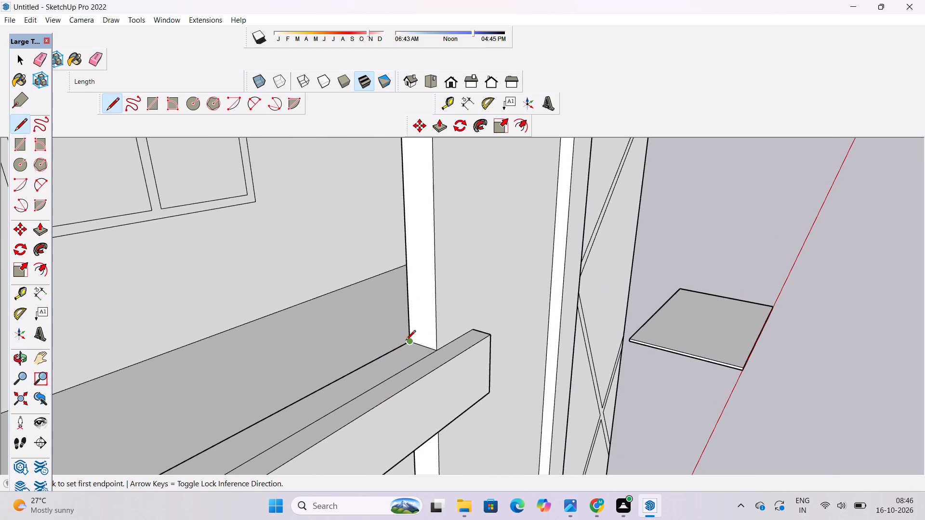
pyautogui.click(421, 348)
pyautogui.scroll(-6, 421, 348)
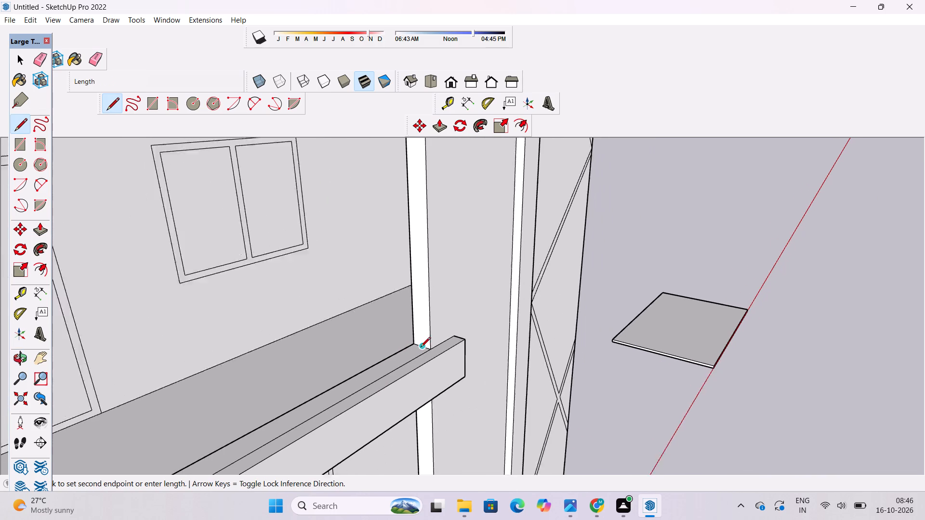
pyautogui.scroll(-1, 421, 348)
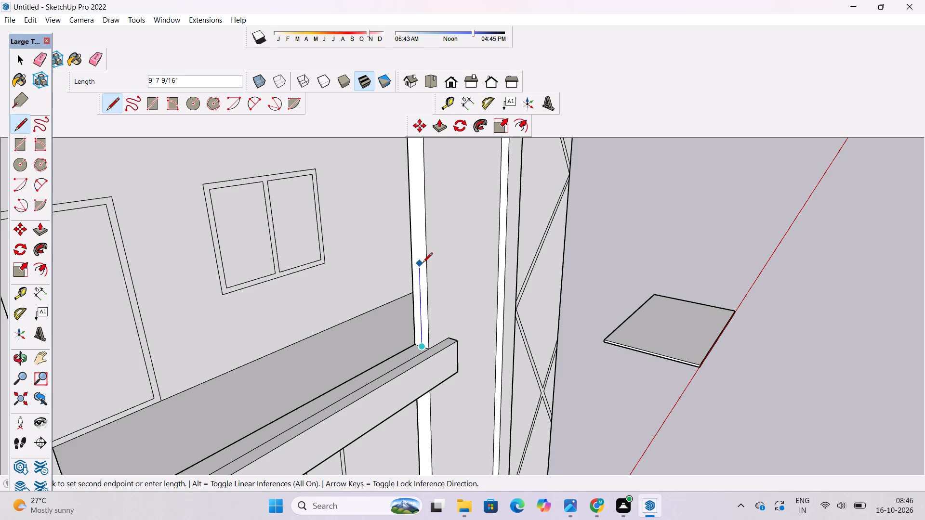
pyautogui.write('10')
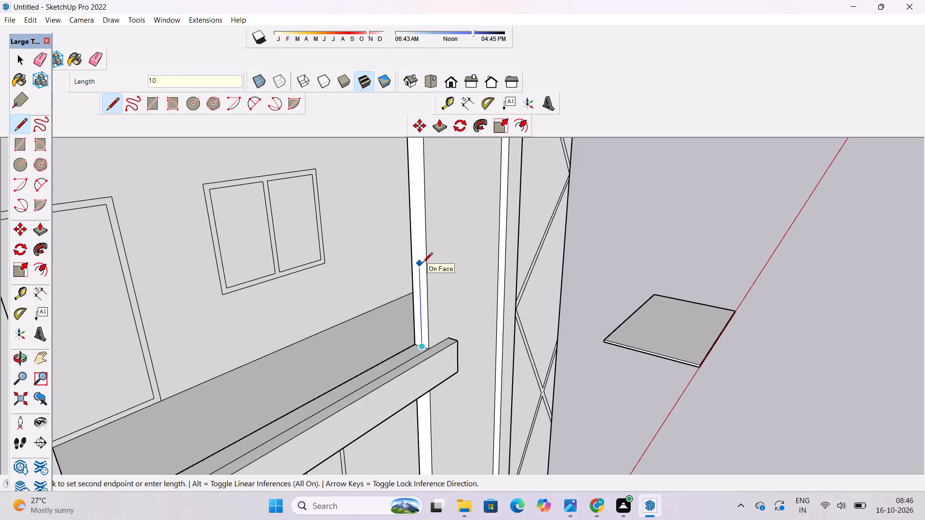
pyautogui.press("'")
pyautogui.press('Return')
# Draw a 34' horizontal line from the top of the vertical line across the upper balcony opening to the opposite side wall.
pyautogui.press('o')
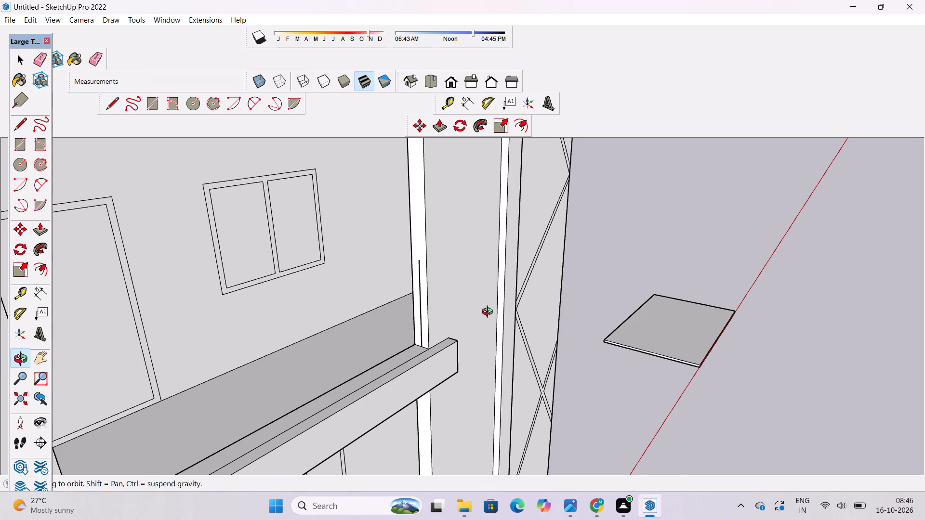
pyautogui.moveTo(473, 321); pyautogui.dragTo(324, 312)
pyautogui.keyDown('shift'); pyautogui.moveTo(324, 312); pyautogui.dragTo(393, 355); pyautogui.keyUp('shift')
pyautogui.moveTo(393, 355); pyautogui.dragTo(311, 321)
pyautogui.scroll(-5, 309, 319)
pyautogui.keyDown('shift'); pyautogui.moveTo(310, 319); pyautogui.dragTo(392, 375); pyautogui.keyUp('shift')
pyautogui.moveTo(403, 380); pyautogui.dragTo(425, 380)
pyautogui.press('l')
pyautogui.scroll(4, 329, 369)
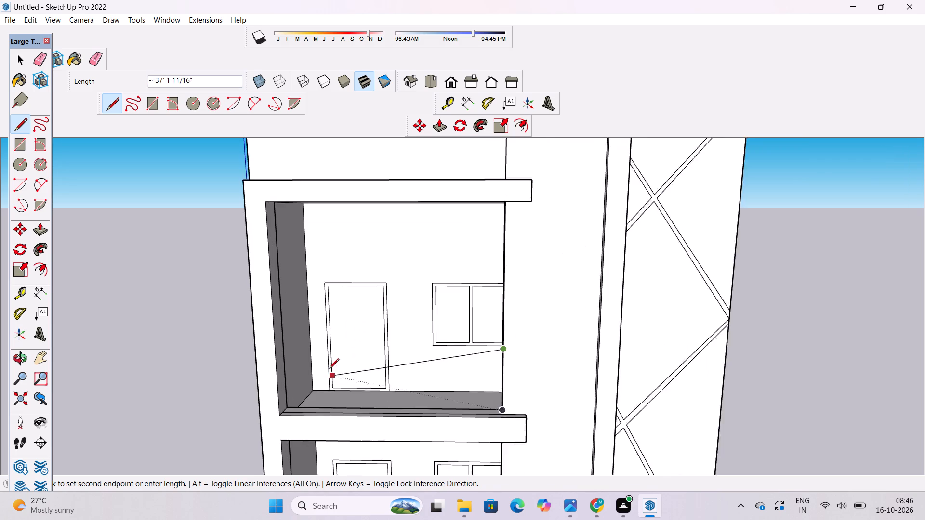
pyautogui.click(269, 345)
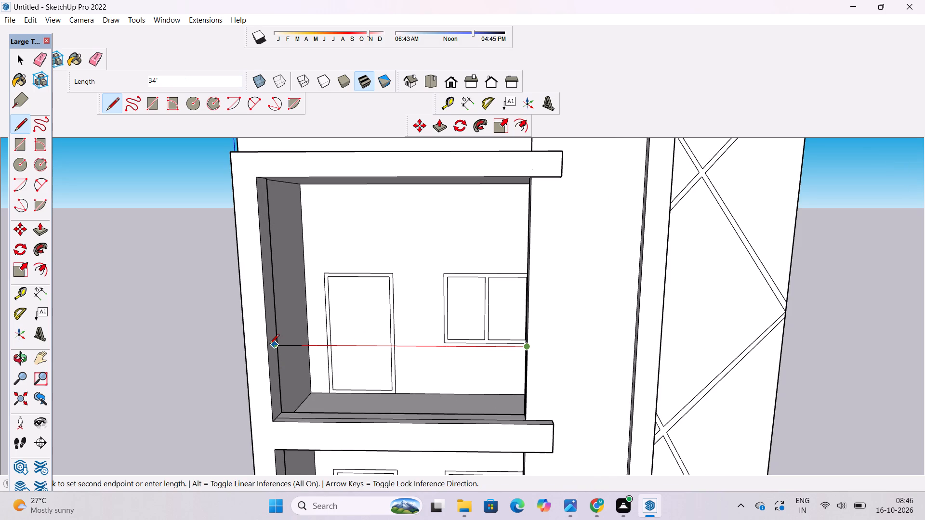
# Close the upper balcony's parapet face with a vertical line down to the floor and a base line back across the opening.
pyautogui.scroll(6, 275, 360)
pyautogui.scroll(-5, 275, 380)
pyautogui.scroll(5, 275, 402)
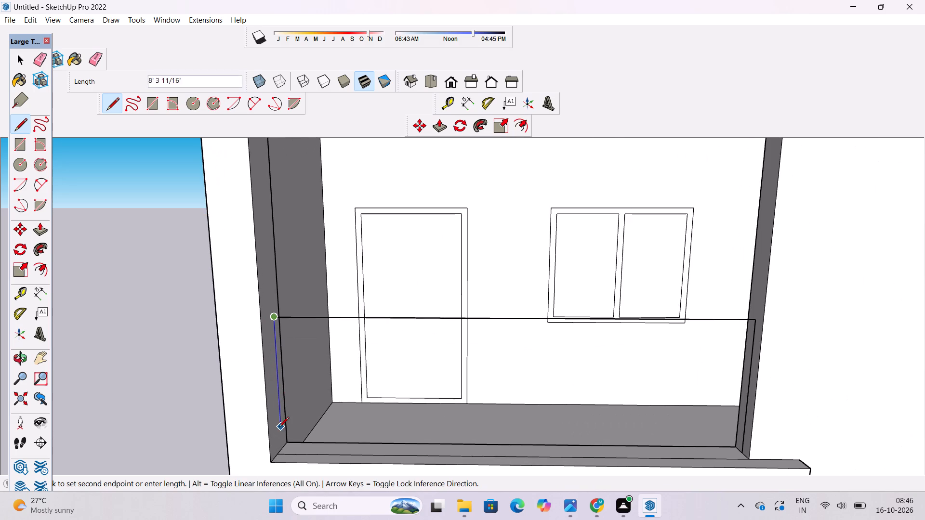
pyautogui.scroll(4, 283, 449)
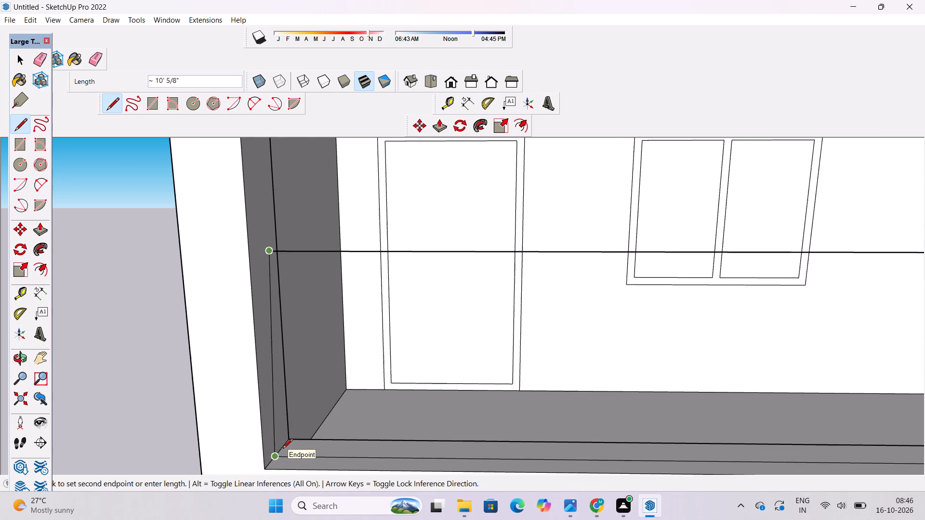
pyautogui.scroll(4, 283, 449)
pyautogui.click(283, 447)
pyautogui.scroll(-4, 283, 447)
pyautogui.scroll(-5, 355, 446)
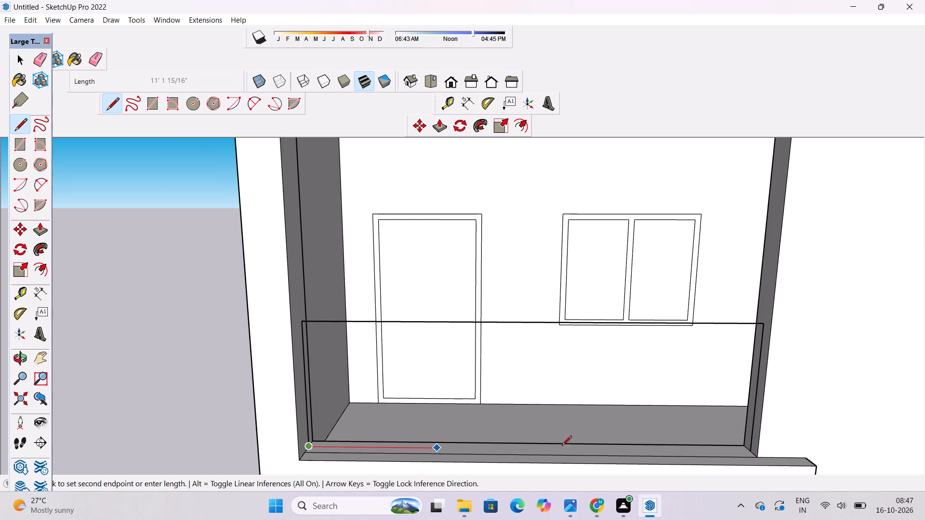
pyautogui.click(754, 454)
# Draw a 10' vertical line up the lower balcony's side wall from the midpoint of its short base edge.
pyautogui.press('o')
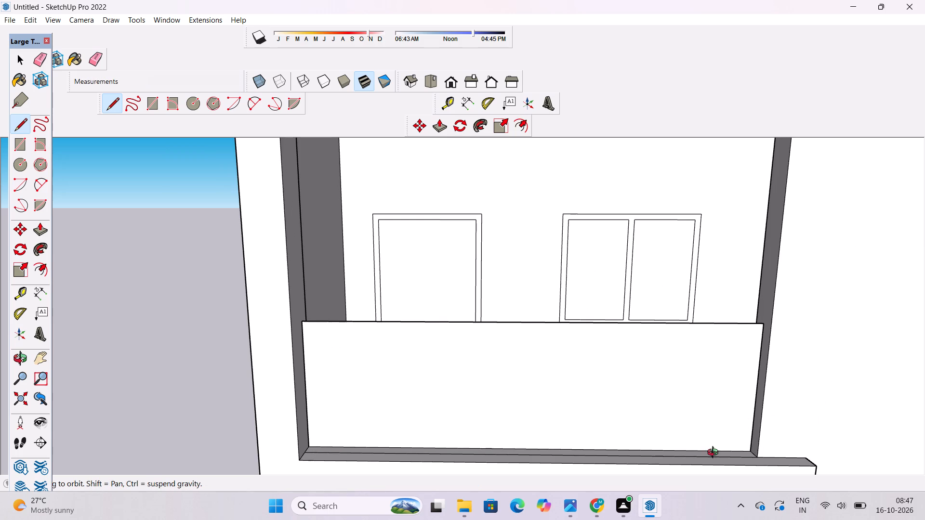
pyautogui.scroll(-5, 596, 447)
pyautogui.keyDown('shift'); pyautogui.moveTo(583, 458); pyautogui.dragTo(494, 299); pyautogui.keyUp('shift')
pyautogui.scroll(-5, 494, 298)
pyautogui.keyDown('shift'); pyautogui.moveTo(515, 454); pyautogui.dragTo(521, 363); pyautogui.keyUp('shift')
pyautogui.moveTo(521, 363); pyautogui.dragTo(528, 384)
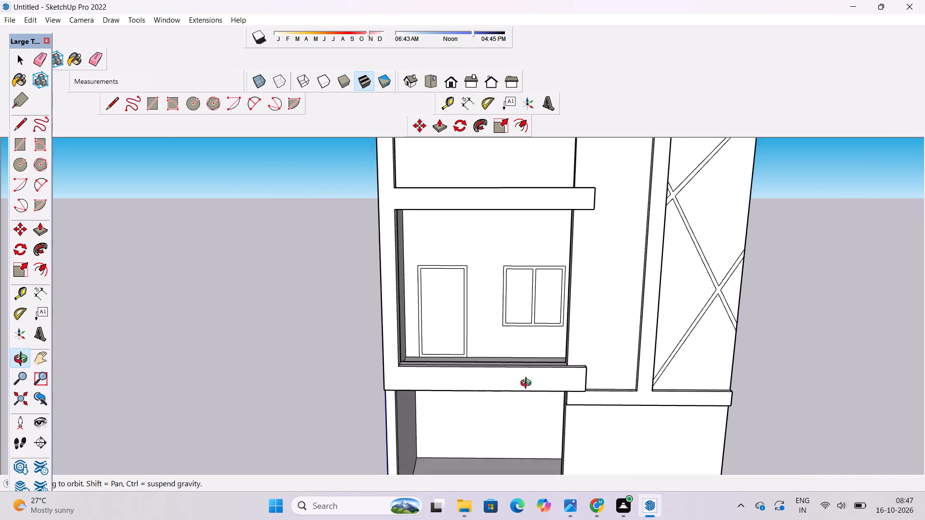
pyautogui.moveTo(528, 384); pyautogui.dragTo(541, 417)
pyautogui.scroll(5, 571, 360)
pyautogui.keyDown('shift'); pyautogui.moveTo(560, 379); pyautogui.dragTo(620, 383); pyautogui.keyUp('shift')
pyautogui.keyDown('shift'); pyautogui.moveTo(593, 380); pyautogui.dragTo(586, 384); pyautogui.keyUp('shift')
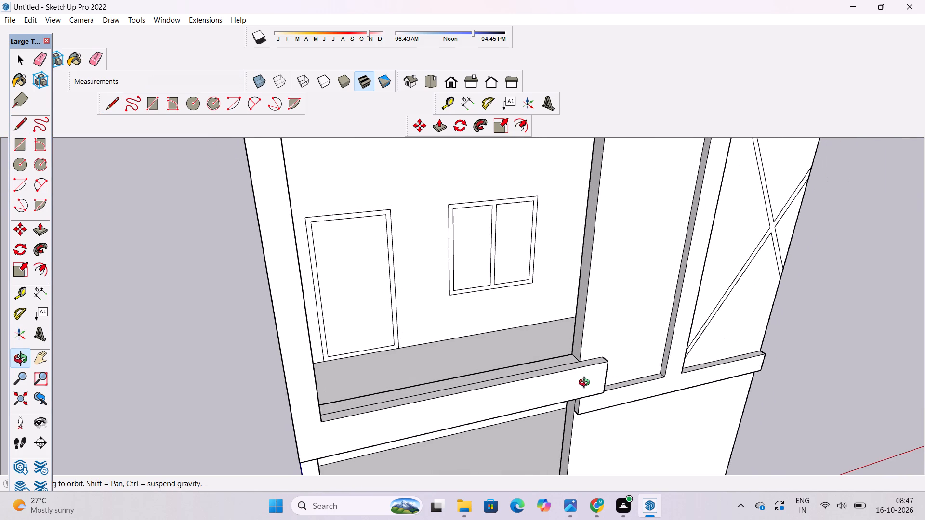
pyautogui.press('l')
pyautogui.scroll(9, 547, 338)
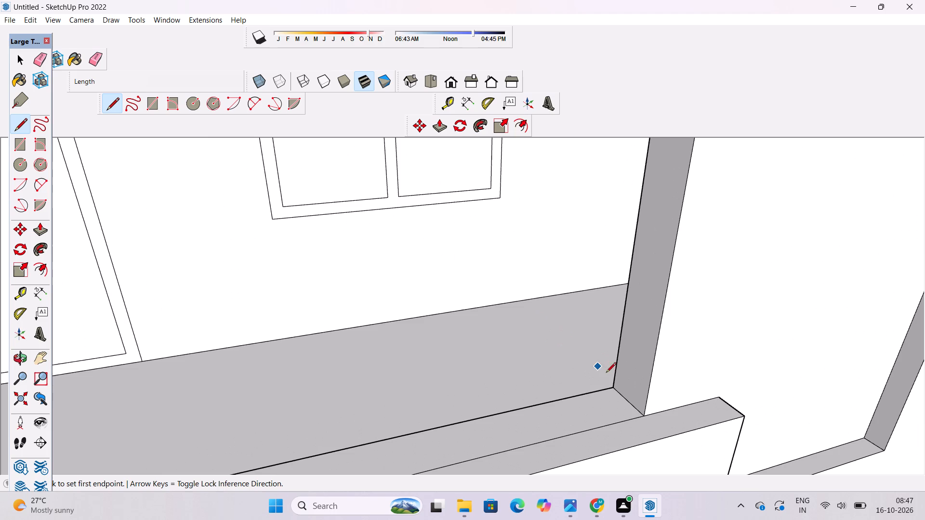
pyautogui.click(628, 402)
pyautogui.scroll(-3, 628, 402)
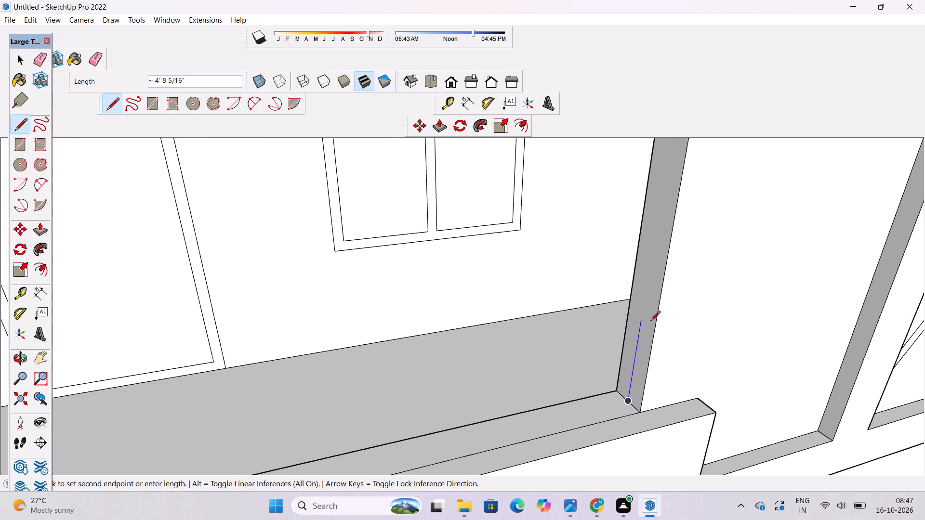
pyautogui.write('10')
pyautogui.press("'")
pyautogui.press('Return')
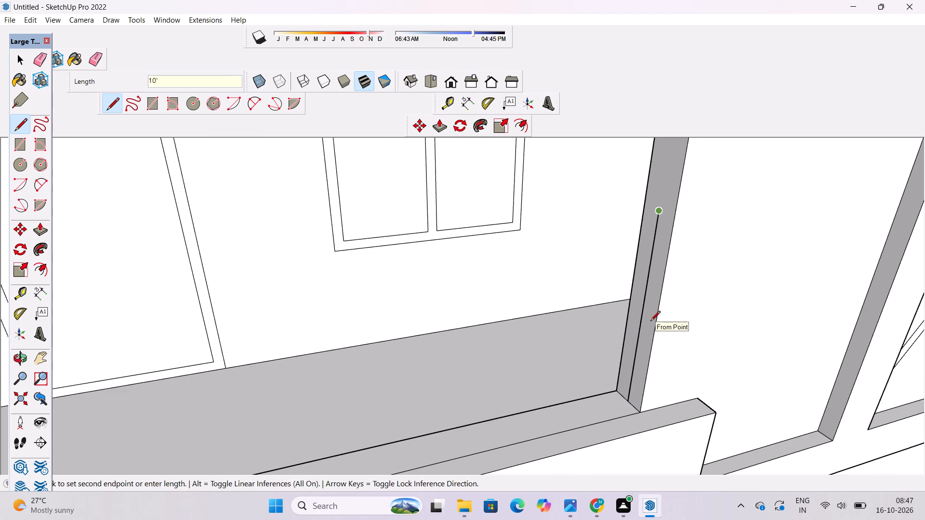
# Draw a 34' horizontal line from the top of the vertical line across the lower balcony opening to the opposite side wall.
pyautogui.scroll(-10, 650, 322)
pyautogui.press('o')
pyautogui.moveTo(646, 331); pyautogui.dragTo(500, 288)
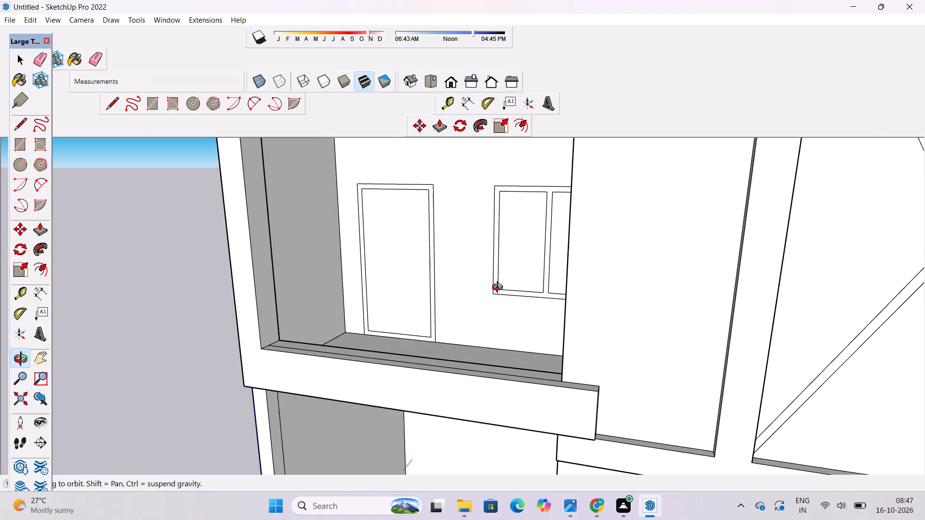
pyautogui.keyDown('shift'); pyautogui.moveTo(494, 295); pyautogui.dragTo(491, 313); pyautogui.keyUp('shift')
pyautogui.moveTo(490, 317); pyautogui.dragTo(529, 327)
pyautogui.press('l')
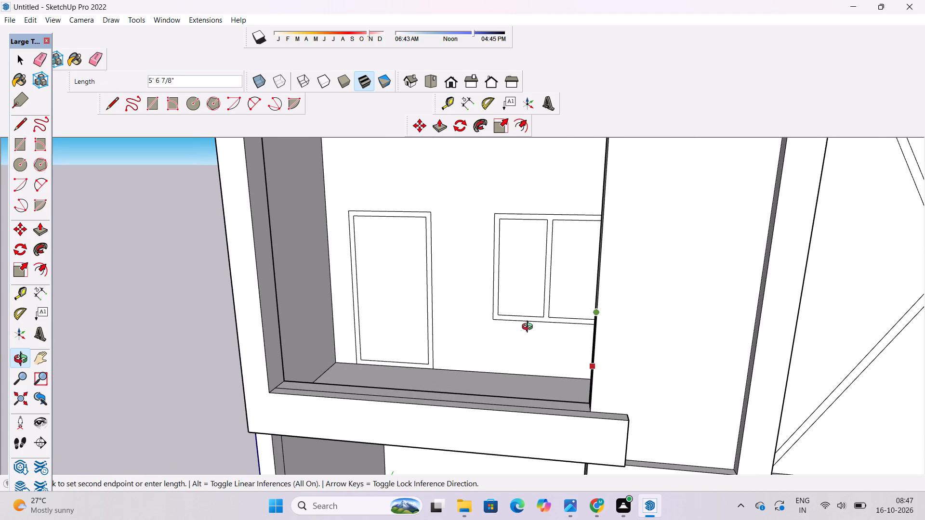
pyautogui.scroll(4, 253, 299)
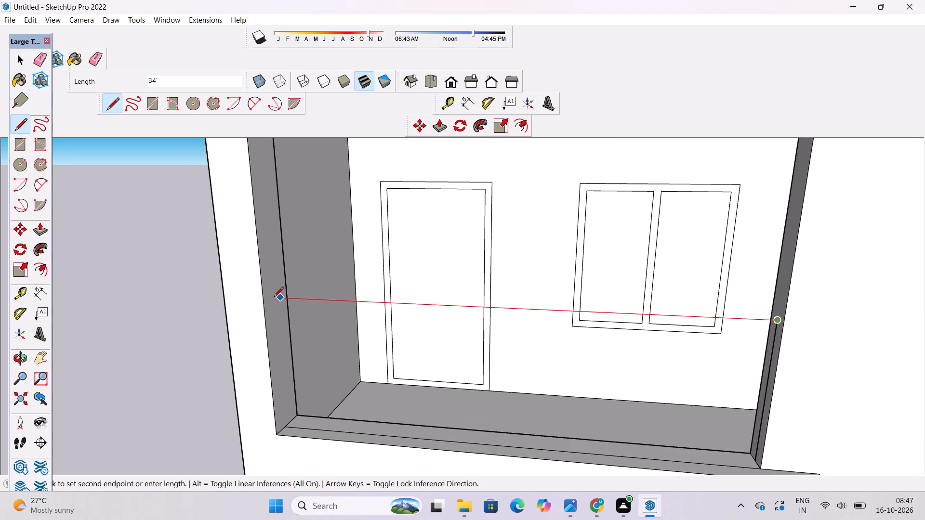
pyautogui.click(274, 298)
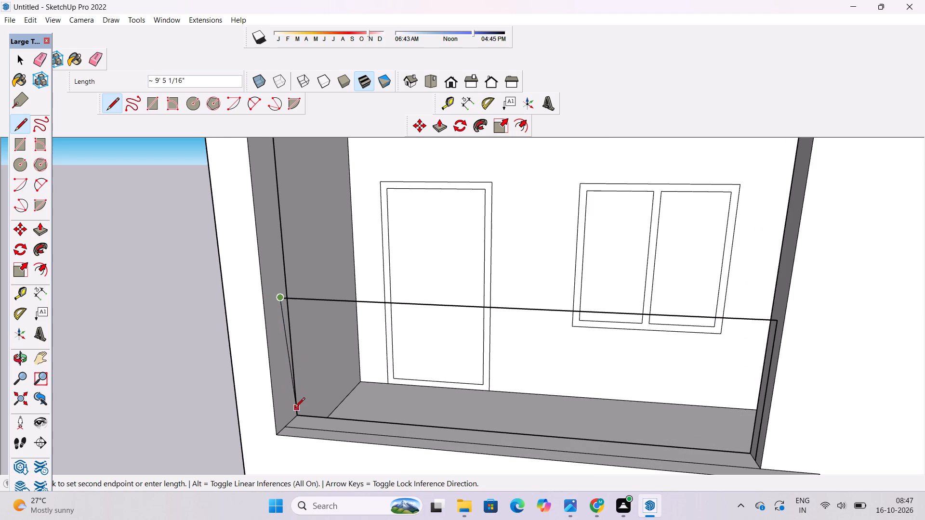
# Close the lower balcony's parapet face with a vertical line down to the floor and a base line back across the opening.
pyautogui.click(292, 423)
pyautogui.press('o')
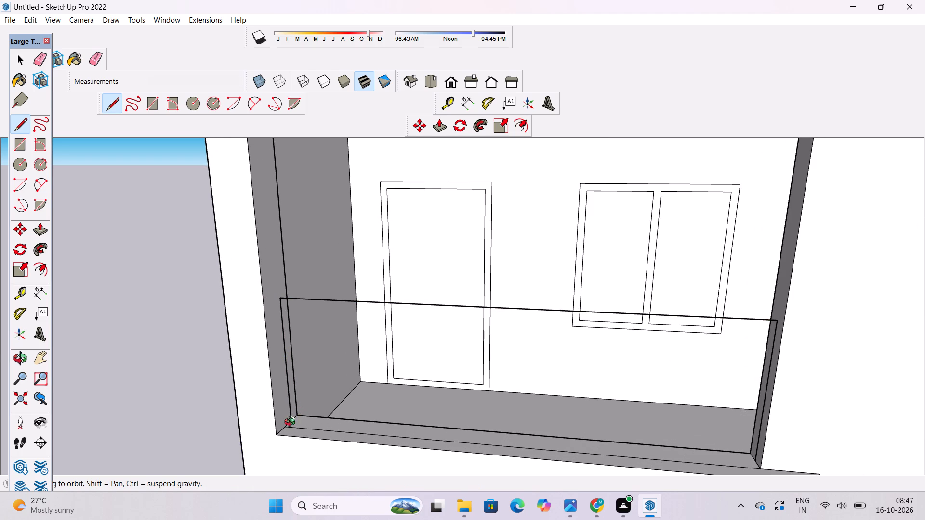
pyautogui.moveTo(292, 423); pyautogui.dragTo(353, 437)
pyautogui.keyDown('shift'); pyautogui.moveTo(348, 430); pyautogui.dragTo(293, 397); pyautogui.keyUp('shift')
pyautogui.moveTo(293, 397); pyautogui.dragTo(303, 416)
pyautogui.press('l')
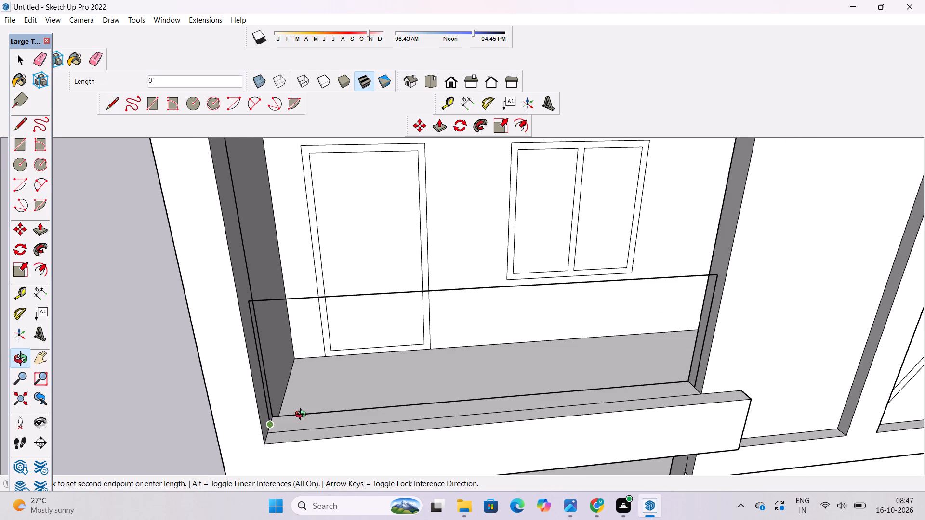
pyautogui.scroll(-4, 303, 414)
pyautogui.scroll(5, 419, 415)
pyautogui.scroll(4, 552, 388)
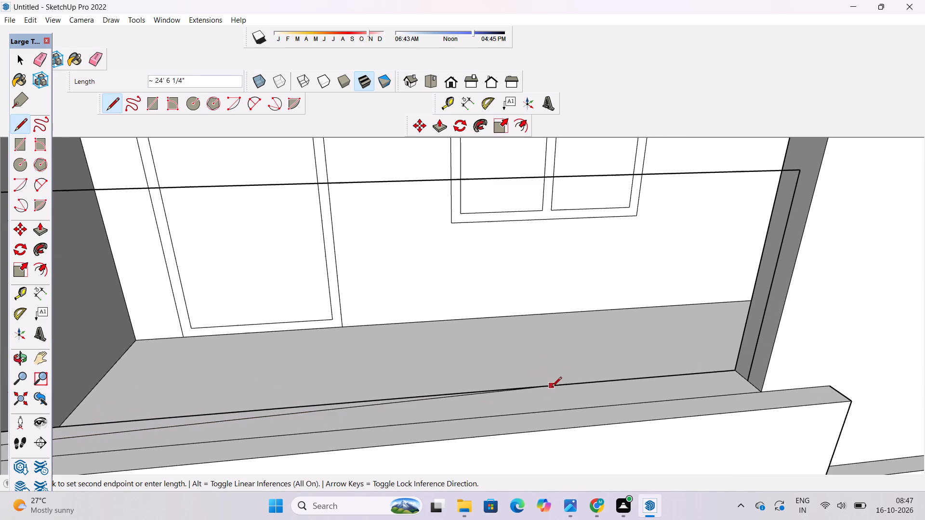
pyautogui.click(745, 377)
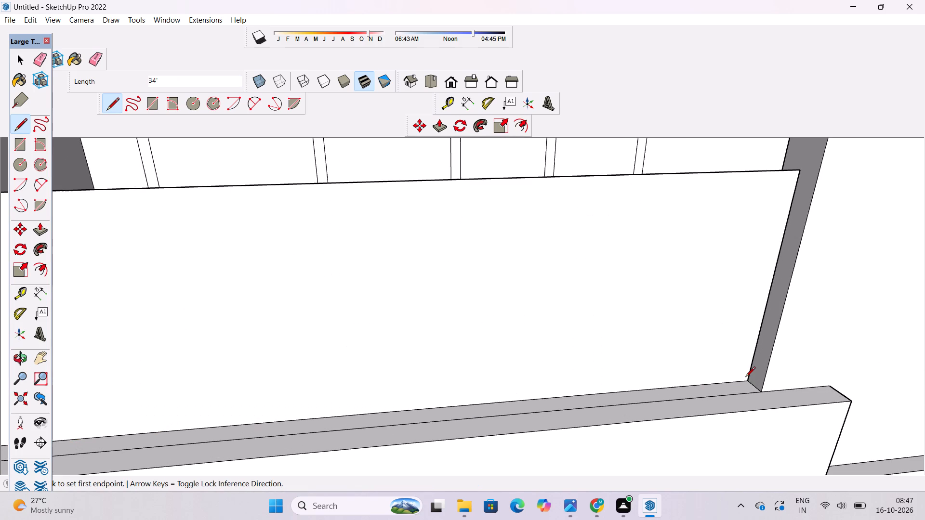
# Draw a 3" radius circle on the lower balcony's side wall, centred on the parapet's top corner.
pyautogui.press('o')
pyautogui.moveTo(738, 447); pyautogui.dragTo(701, 369)
pyautogui.scroll(-4, 680, 374)
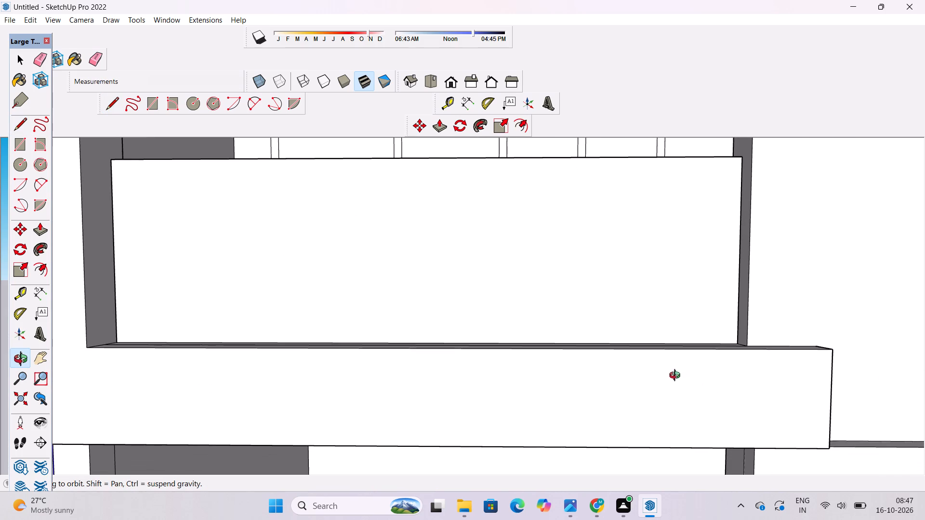
pyautogui.keyDown('shift'); pyautogui.moveTo(677, 377); pyautogui.dragTo(682, 421); pyautogui.keyUp('shift')
pyautogui.moveTo(682, 421); pyautogui.dragTo(519, 430)
pyautogui.moveTo(497, 433); pyautogui.dragTo(501, 476)
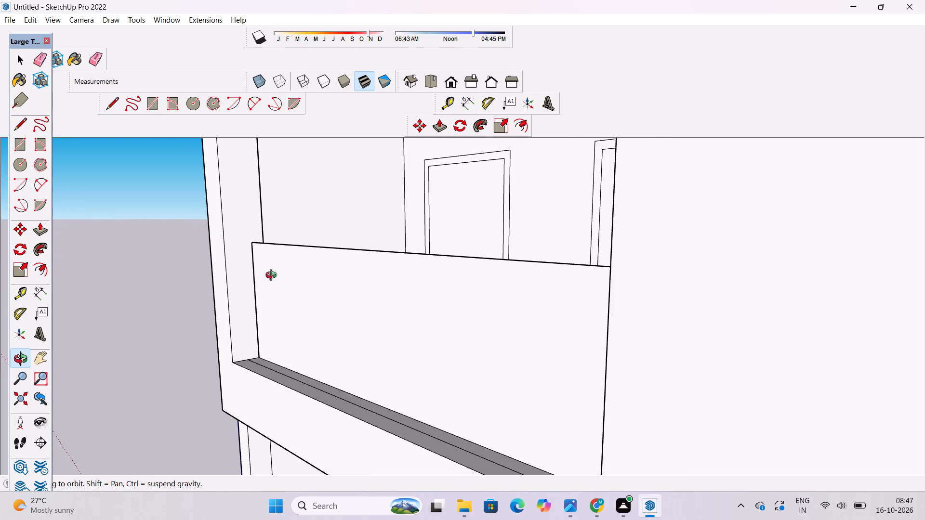
pyautogui.keyDown('shift'); pyautogui.moveTo(273, 276); pyautogui.dragTo(327, 356); pyautogui.keyUp('shift')
pyautogui.keyDown('shift'); pyautogui.click(324, 351); pyautogui.keyUp('shift')
pyautogui.press('c')
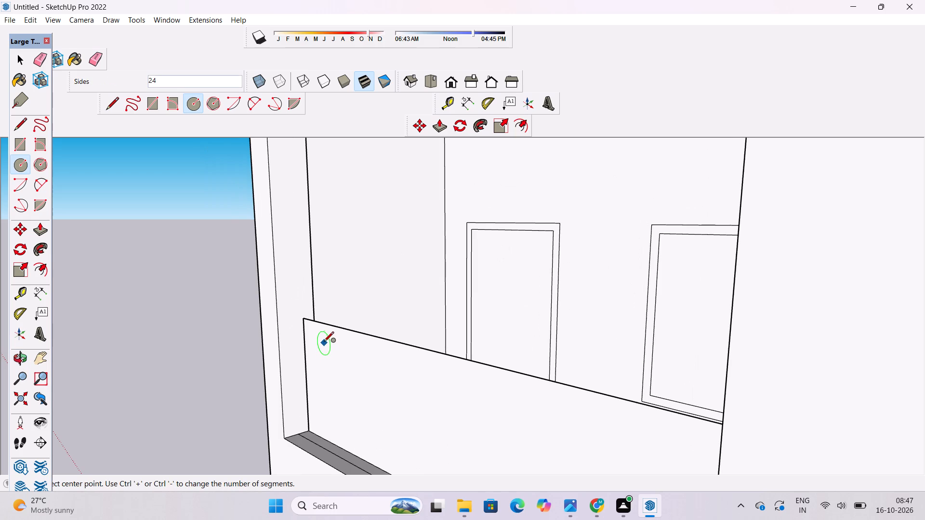
pyautogui.scroll(-4, 324, 342)
pyautogui.scroll(8, 308, 304)
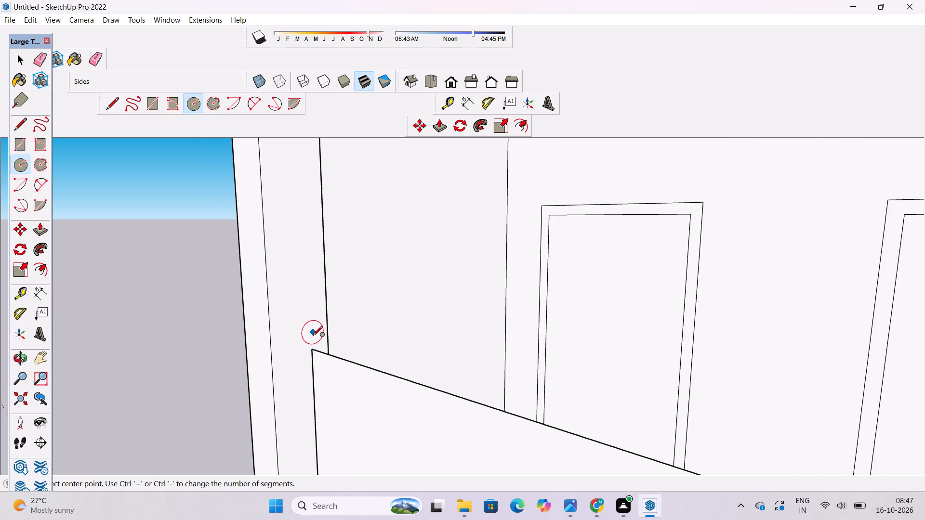
pyautogui.click(311, 349)
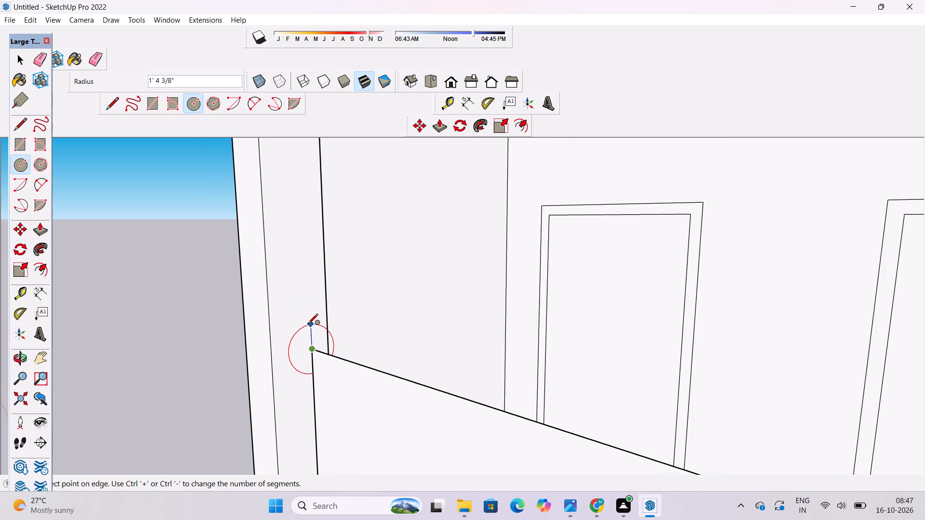
pyautogui.write('3"')
pyautogui.press('Return')
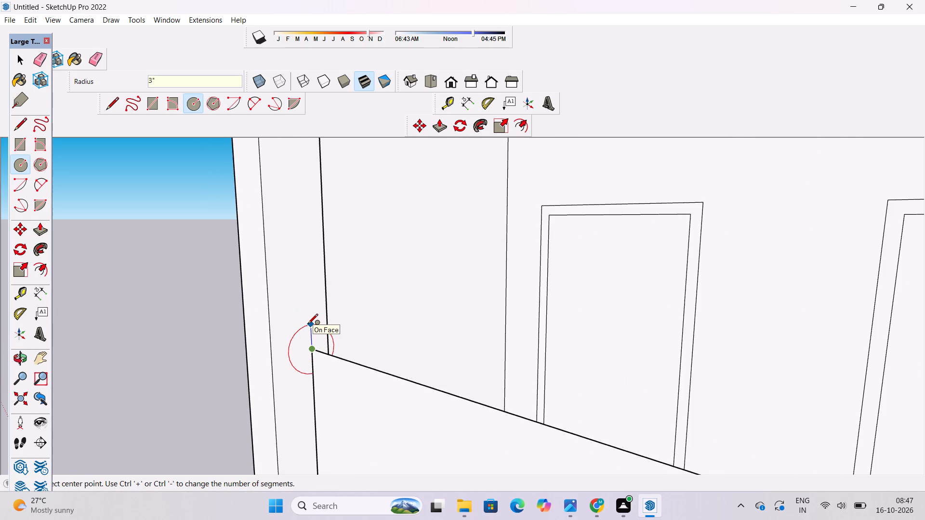
# Draw a 3" radius circle on the upper balcony's side wall, centred on the parapet's top corner.
pyautogui.scroll(-18, 308, 325)
pyautogui.scroll(6, 293, 235)
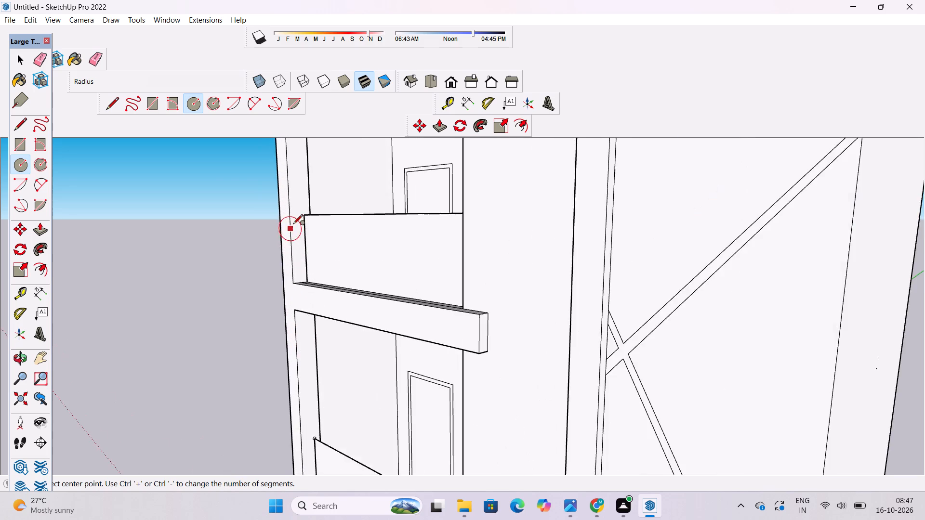
pyautogui.scroll(10, 294, 222)
pyautogui.scroll(-4, 285, 233)
pyautogui.scroll(8, 281, 218)
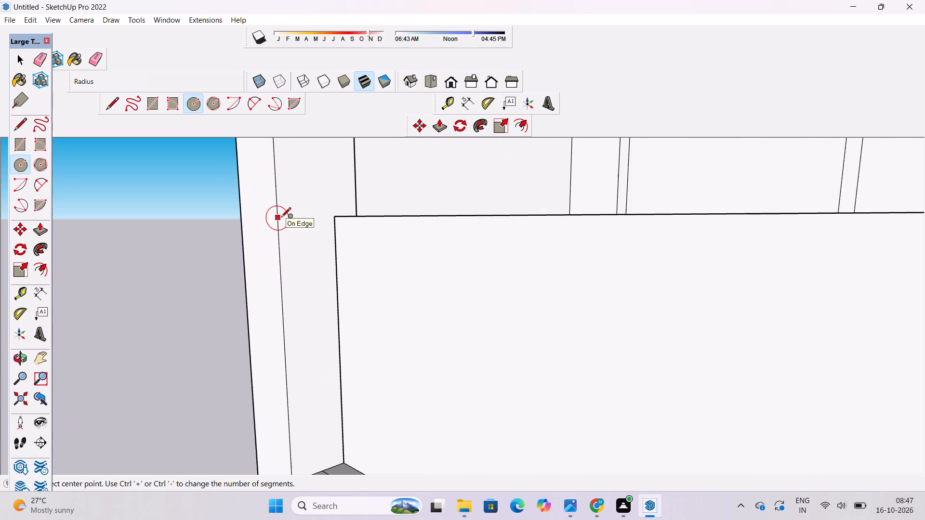
pyautogui.click(333, 217)
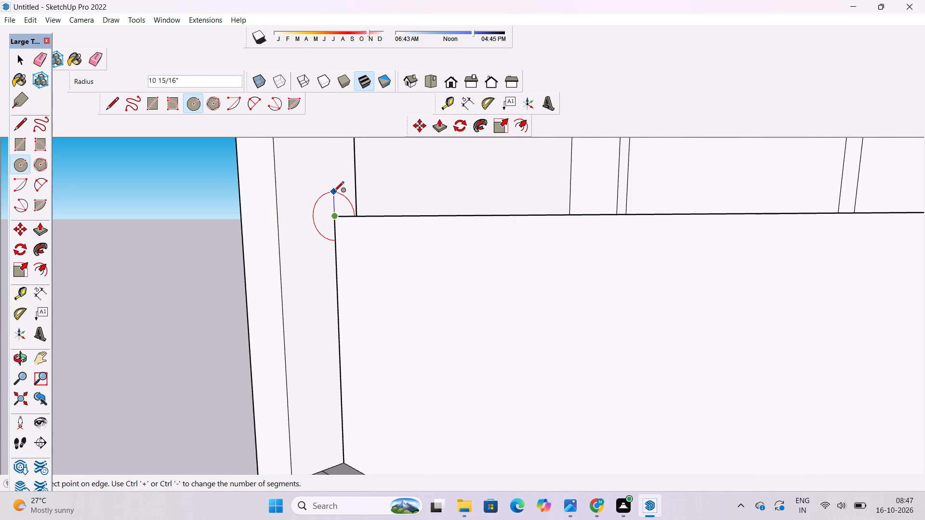
pyautogui.write('3"')
pyautogui.press('Return')
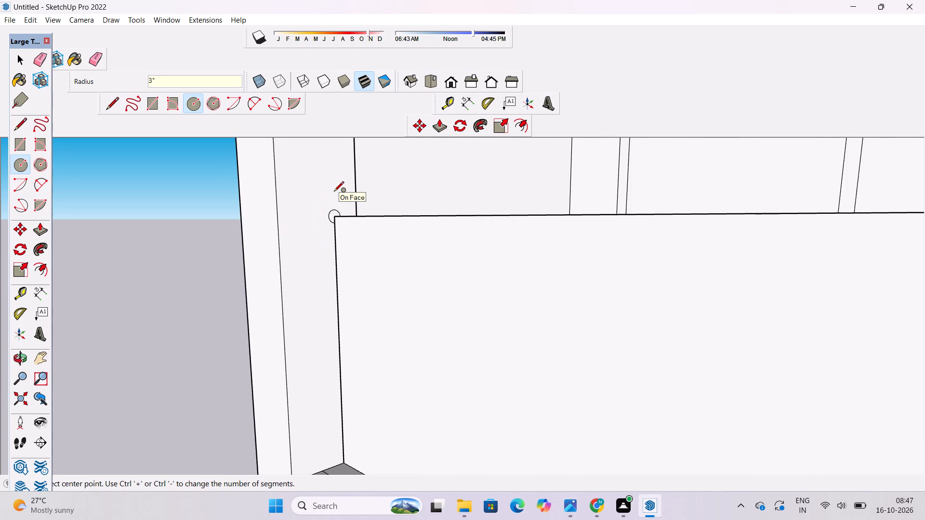
# Push/Pull the upper balcony's circle 34' along the parapet's top edge to the opposite side wall to form a round handrail.
pyautogui.press('o')
pyautogui.moveTo(317, 252); pyautogui.dragTo(381, 268)
pyautogui.keyDown('shift'); pyautogui.moveTo(388, 269); pyautogui.dragTo(302, 266); pyautogui.keyUp('shift')
pyautogui.keyDown('shift'); pyautogui.scroll(-3, 299, 265); pyautogui.keyUp('shift')
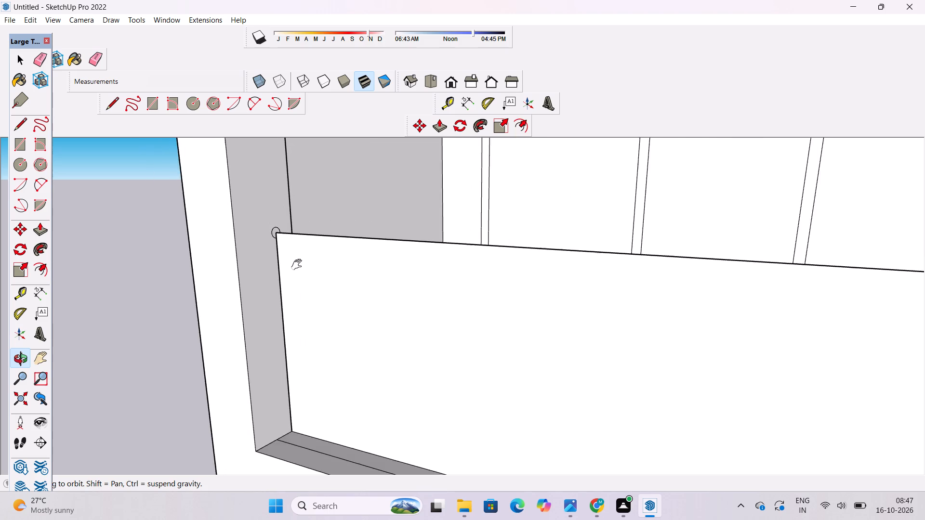
pyautogui.keyDown('shift'); pyautogui.moveTo(299, 265); pyautogui.dragTo(285, 265); pyautogui.keyUp('shift')
pyautogui.moveTo(285, 265); pyautogui.dragTo(296, 274)
pyautogui.press('p')
pyautogui.scroll(8, 264, 245)
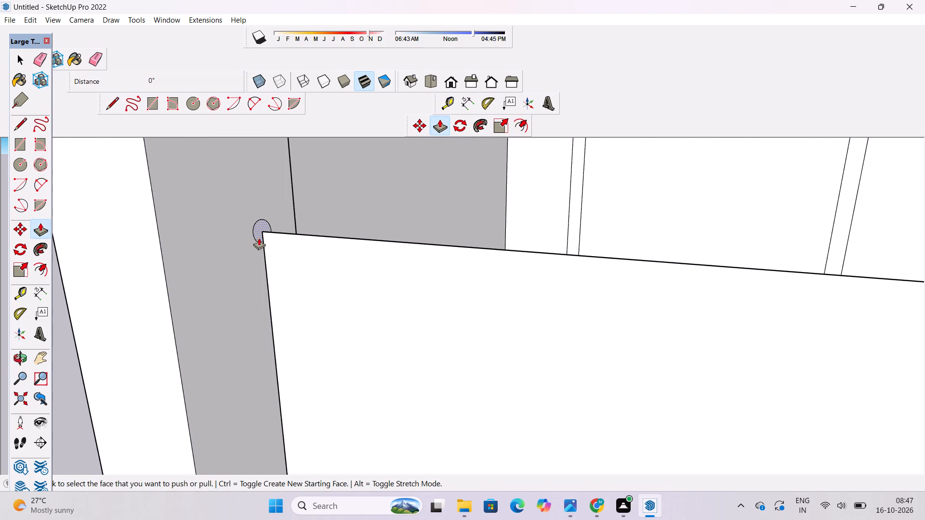
pyautogui.click(258, 232)
pyautogui.scroll(-10, 258, 232)
pyautogui.scroll(1, 258, 232)
pyautogui.scroll(-10, 258, 232)
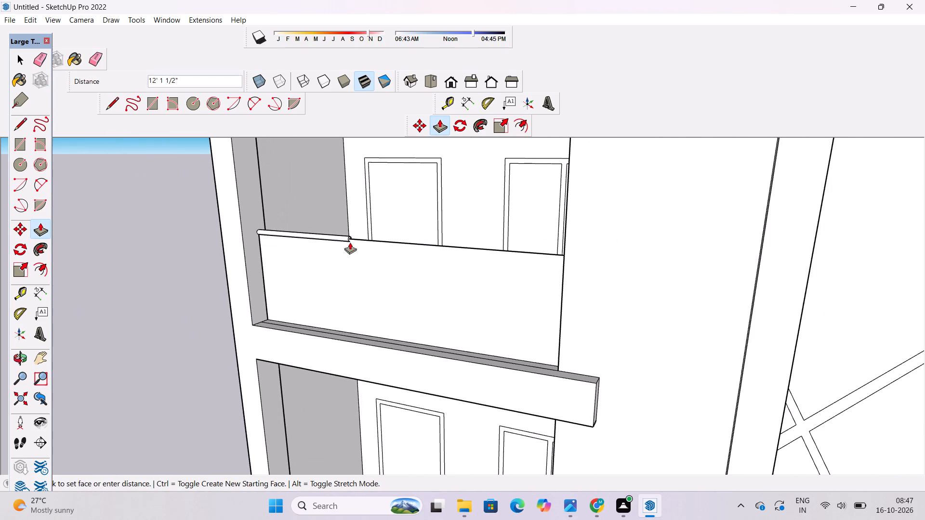
pyautogui.press('o')
pyautogui.moveTo(329, 264); pyautogui.dragTo(527, 260)
pyautogui.keyDown('shift'); pyautogui.moveTo(524, 260); pyautogui.dragTo(468, 283); pyautogui.keyUp('shift')
pyautogui.moveTo(466, 284); pyautogui.dragTo(468, 284)
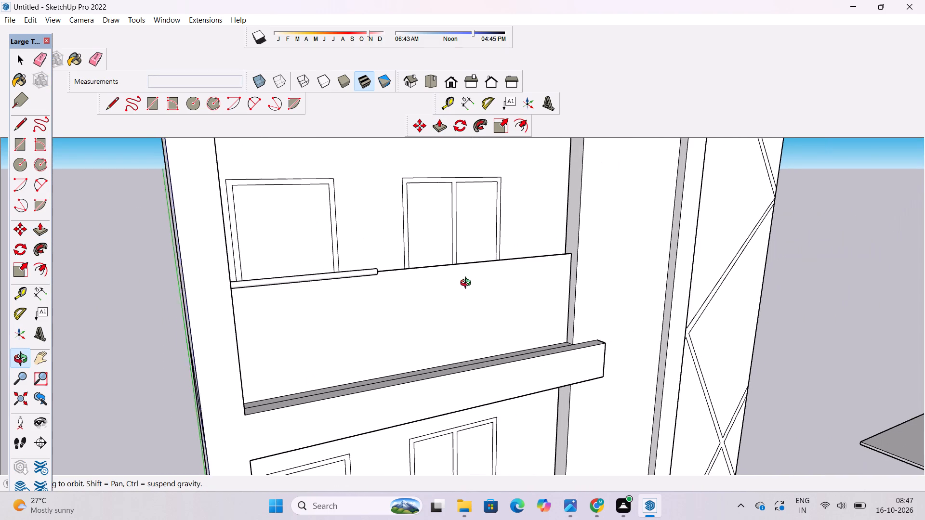
pyautogui.moveTo(468, 284); pyautogui.dragTo(473, 281)
pyautogui.press('p')
pyautogui.scroll(7, 545, 247)
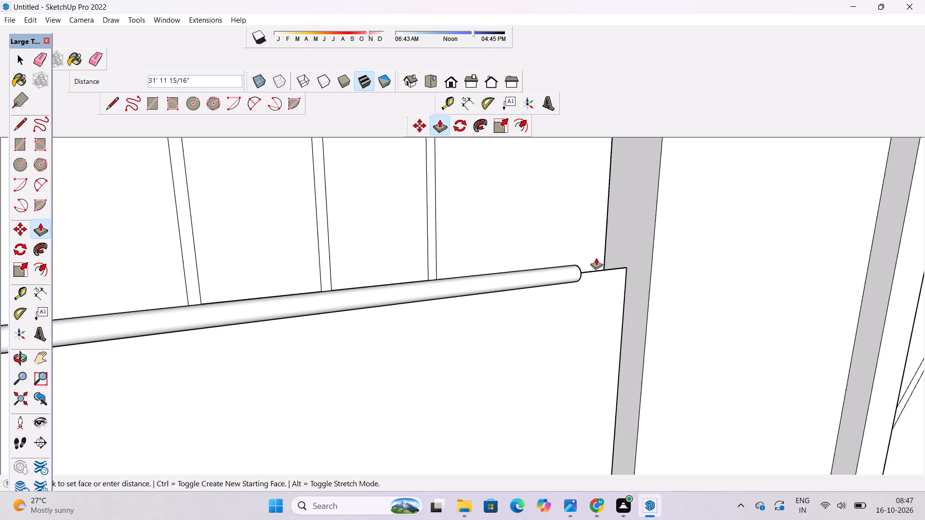
pyautogui.click(635, 289)
# Push/Pull the lower balcony's circle along the parapet's top edge to the opposite side wall to form a matching round handrail.
pyautogui.scroll(-11, 388, 235)
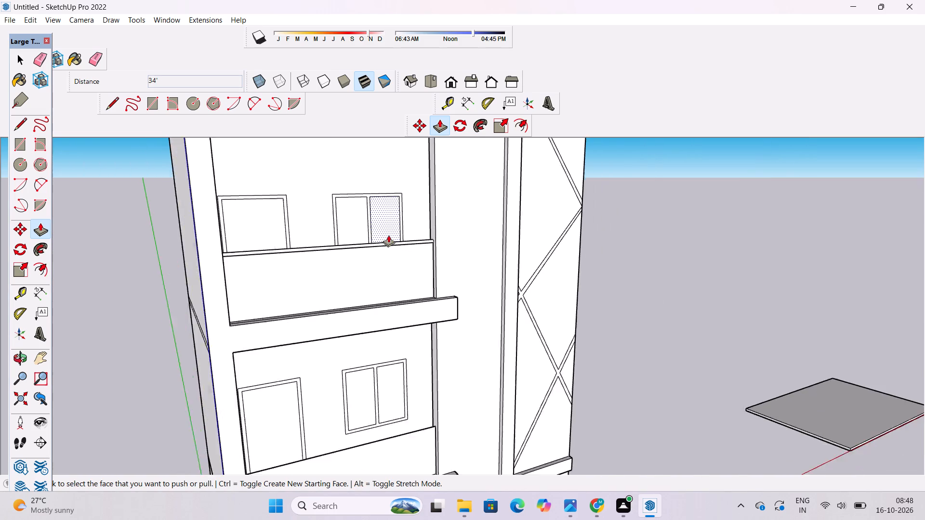
pyautogui.scroll(-5, 388, 235)
pyautogui.press('o')
pyautogui.moveTo(434, 365); pyautogui.dragTo(323, 373)
pyautogui.scroll(6, 323, 399)
pyautogui.press('p')
pyautogui.scroll(16, 298, 379)
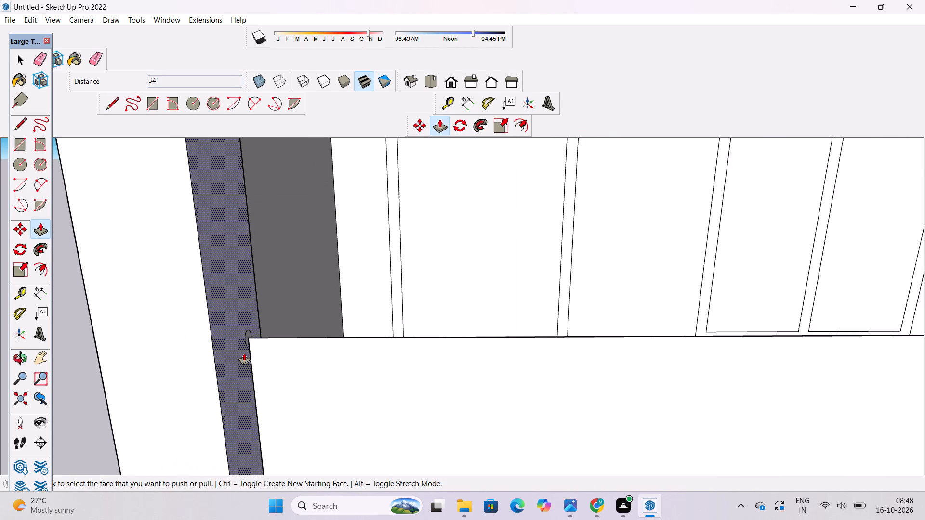
pyautogui.scroll(5, 244, 353)
pyautogui.click(249, 329)
pyautogui.scroll(-14, 249, 329)
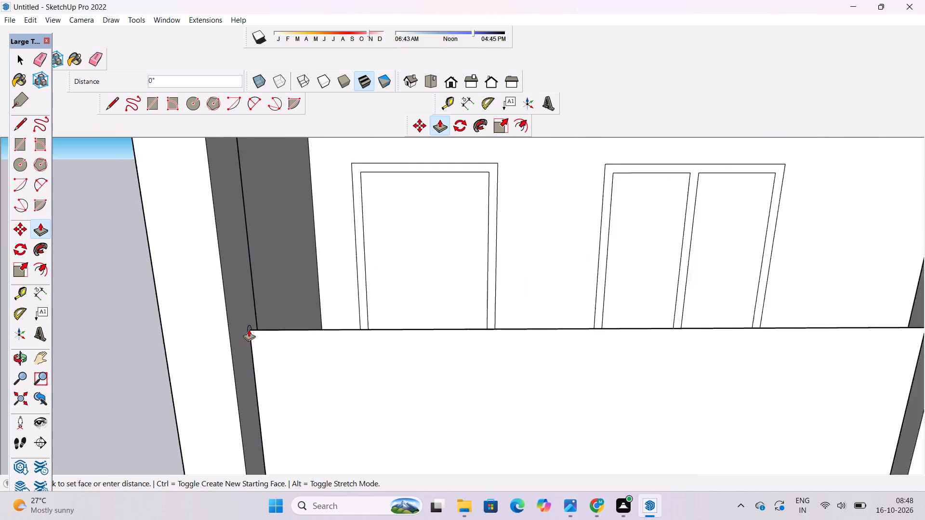
pyautogui.scroll(-2, 249, 329)
pyautogui.scroll(5, 657, 323)
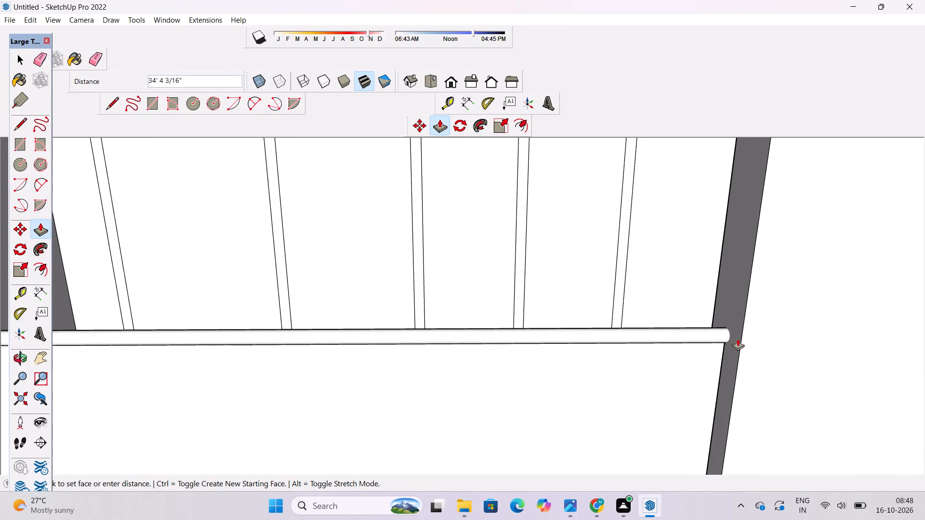
pyautogui.click(741, 352)
# Examine the lower balcony's parapet and handrail together with the surrounding facade.
pyautogui.press('o')
pyautogui.moveTo(765, 377); pyautogui.dragTo(578, 336)
pyautogui.scroll(-7, 561, 350)
pyautogui.moveTo(571, 354); pyautogui.dragTo(561, 354)
pyautogui.moveTo(561, 354); pyautogui.dragTo(621, 363)
pyautogui.press('space')
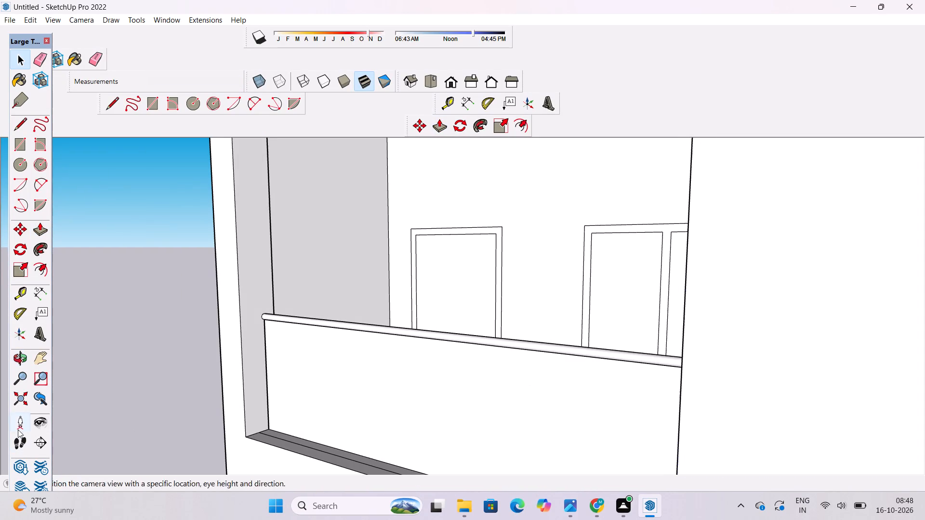
pyautogui.click(145, 388)
pyautogui.press('o')
pyautogui.scroll(-8, 176, 410)
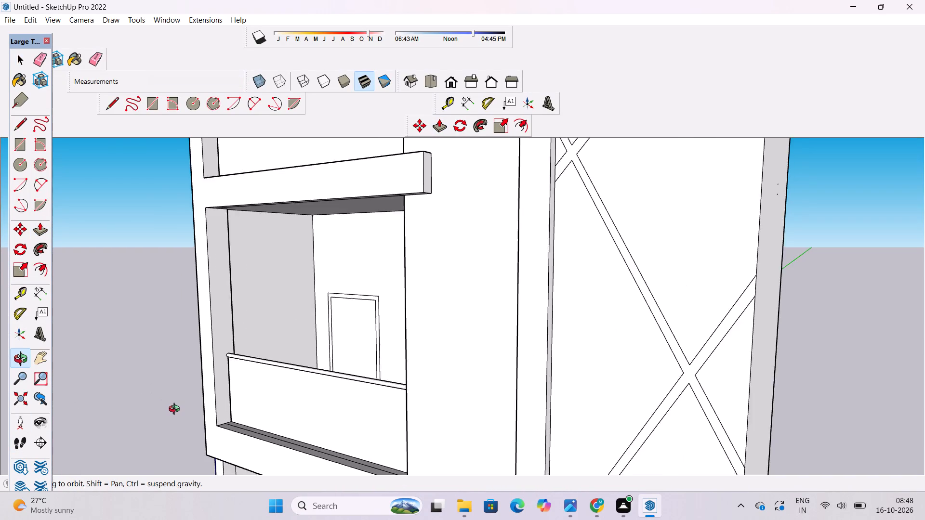
# Draw a circle of 1' radius on the upper balcony's ceiling, near the front corner beside the outer side wall.
pyautogui.scroll(-3, 176, 410)
pyautogui.moveTo(176, 411); pyautogui.dragTo(225, 413)
pyautogui.scroll(-6, 272, 397)
pyautogui.keyDown('shift'); pyautogui.moveTo(272, 397); pyautogui.dragTo(307, 459); pyautogui.keyUp('shift')
pyautogui.moveTo(315, 457); pyautogui.dragTo(403, 314)
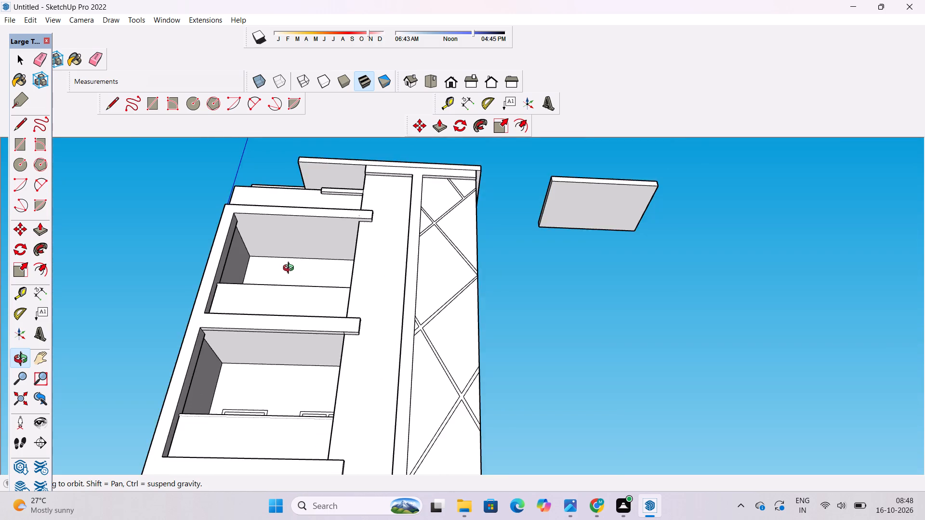
pyautogui.scroll(4, 290, 269)
pyautogui.keyDown('shift'); pyautogui.moveTo(288, 268); pyautogui.dragTo(492, 311); pyautogui.keyUp('shift')
pyautogui.moveTo(492, 311); pyautogui.dragTo(455, 326)
pyautogui.scroll(3, 465, 317)
pyautogui.keyDown('shift'); pyautogui.moveTo(459, 312); pyautogui.dragTo(416, 333); pyautogui.keyUp('shift')
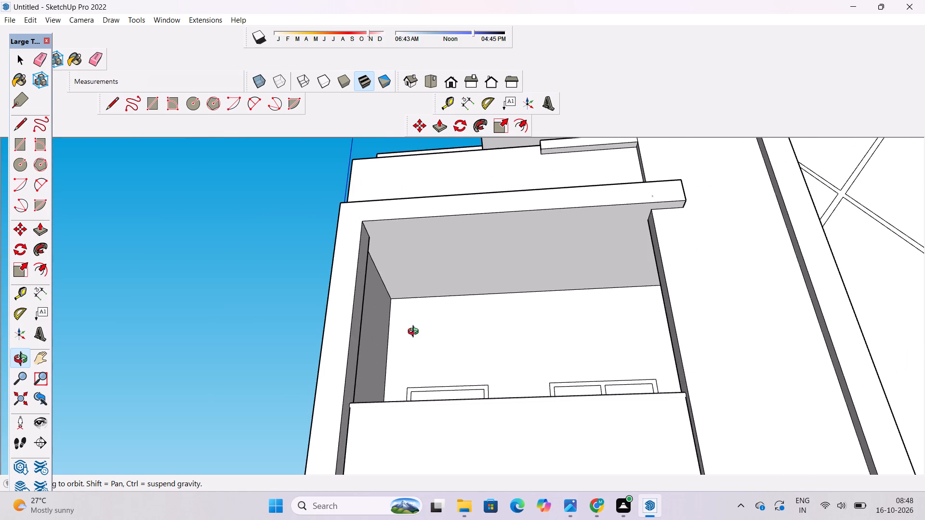
pyautogui.scroll(-2, 415, 333)
pyautogui.keyDown('shift'); pyautogui.moveTo(408, 333); pyautogui.dragTo(345, 387); pyautogui.keyUp('shift')
pyautogui.moveTo(348, 385); pyautogui.dragTo(349, 364)
pyautogui.moveTo(355, 355); pyautogui.dragTo(359, 353)
pyautogui.click(363, 351)
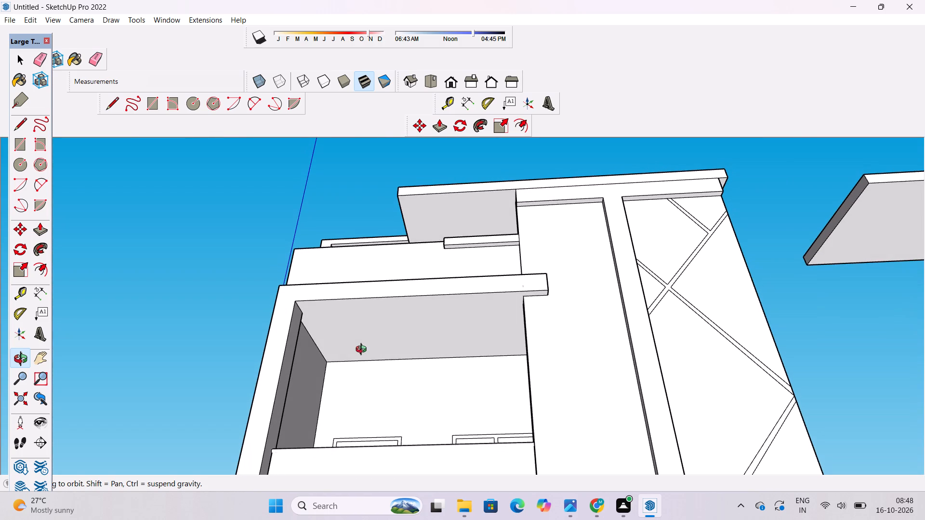
pyautogui.moveTo(370, 346); pyautogui.dragTo(396, 337)
pyautogui.press('c')
pyautogui.scroll(4, 349, 326)
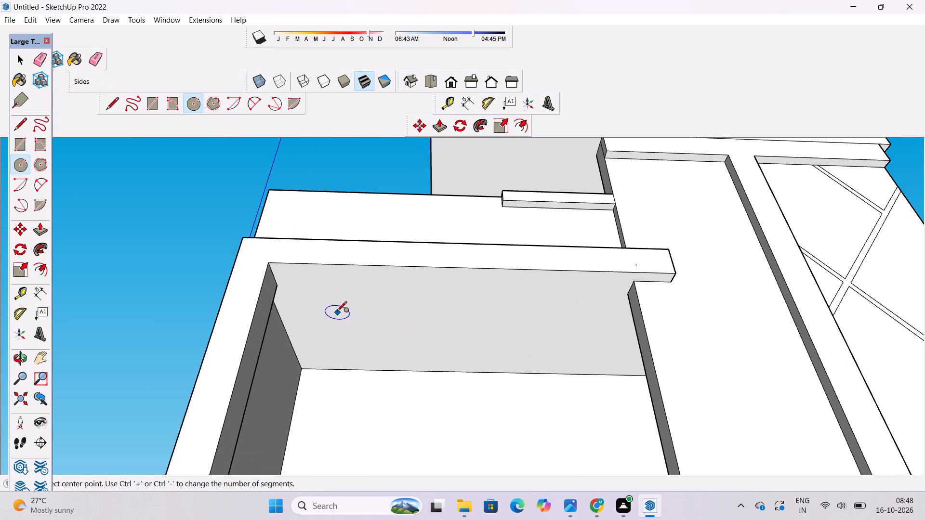
pyautogui.click(317, 295)
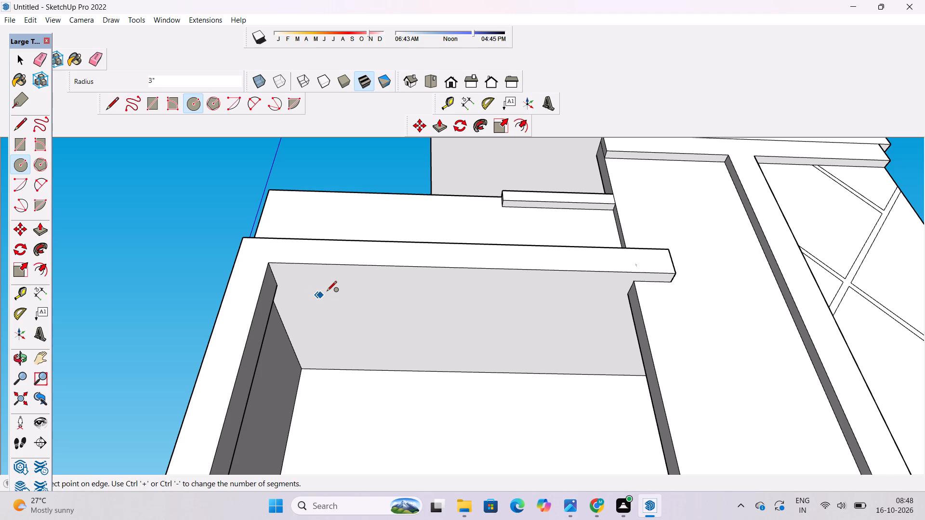
pyautogui.write("1'")
pyautogui.press('Return')
# Copy the upper balcony's ceiling circle along the ceiling's length to make three copies spaced 7' apart.
pyautogui.press('space')
pyautogui.doubleClick(317, 290)
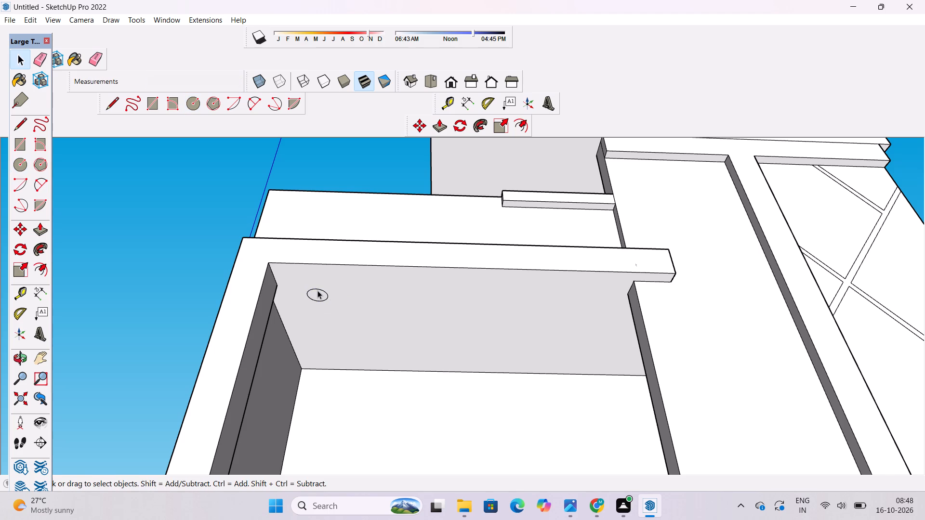
pyautogui.click(182, 324)
pyautogui.click(319, 295)
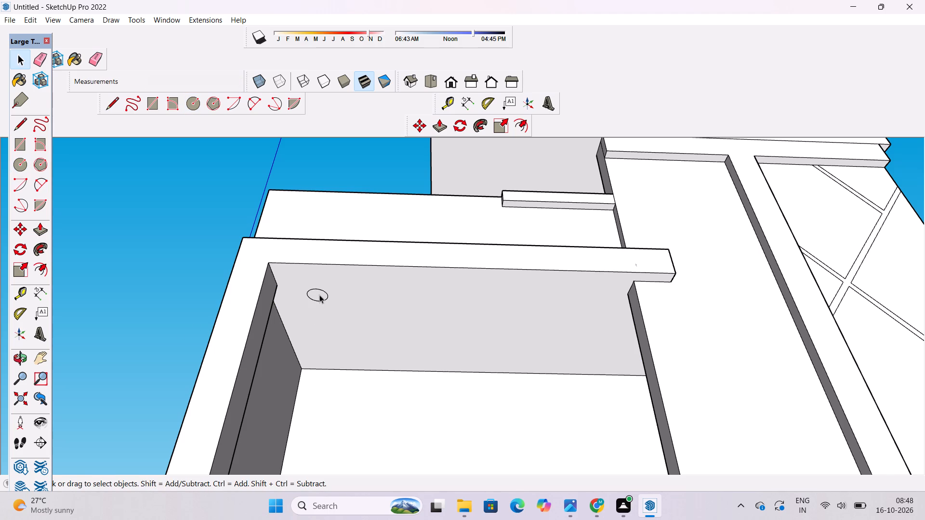
pyautogui.click(319, 295)
pyautogui.press('m')
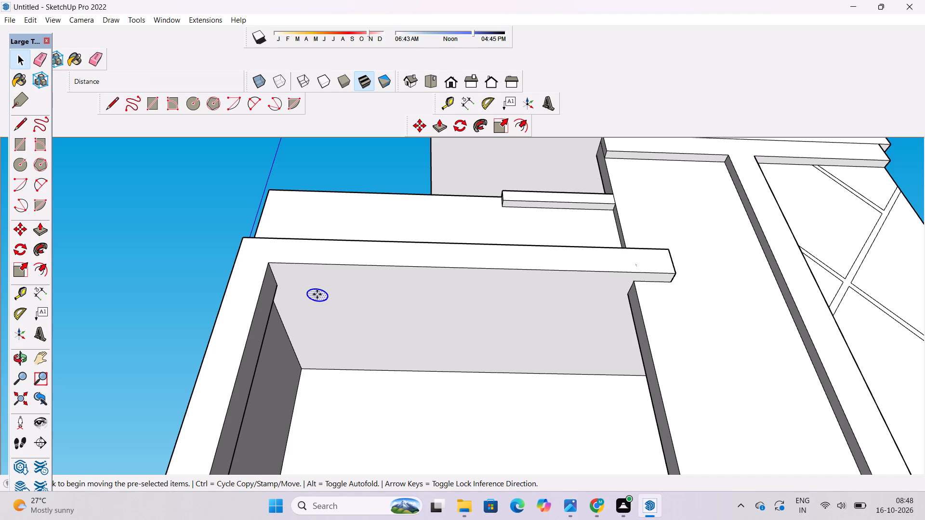
pyautogui.click(308, 296)
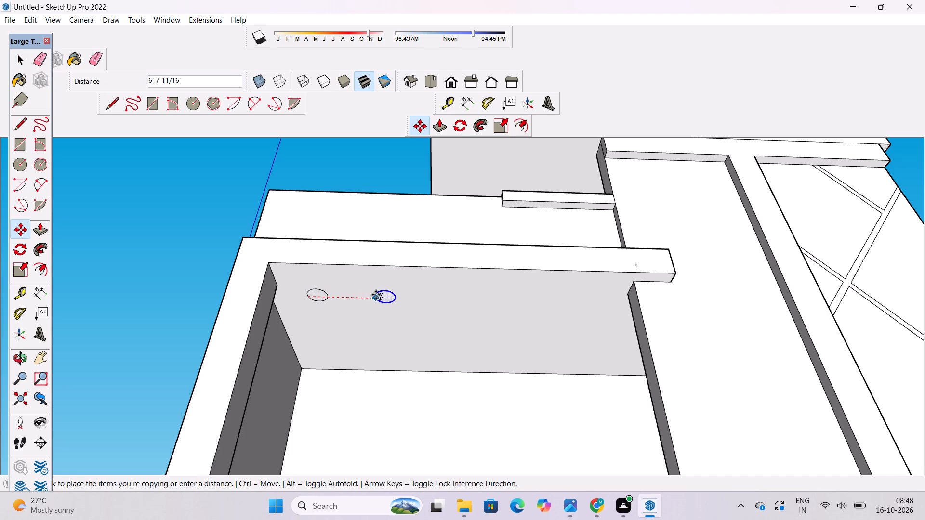
pyautogui.write("7'")
pyautogui.press('Return')
pyautogui.write('*3')
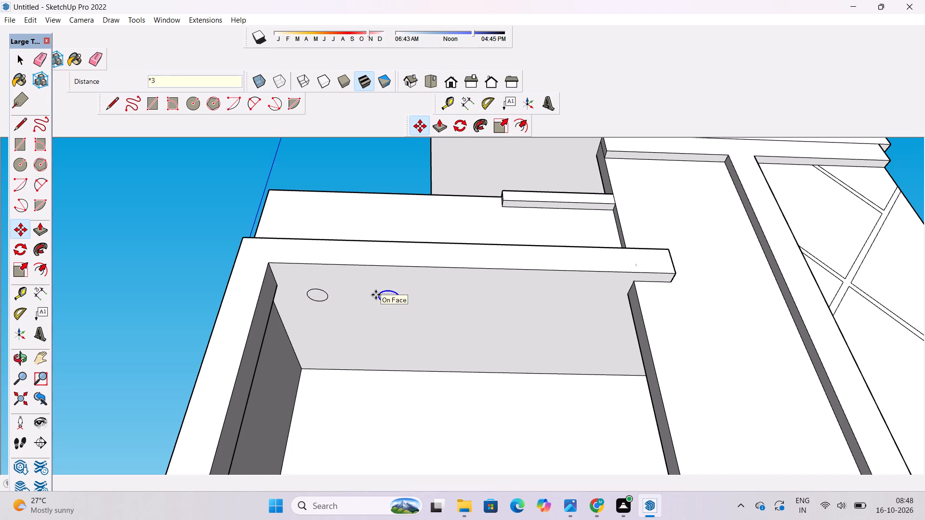
pyautogui.press('Return')
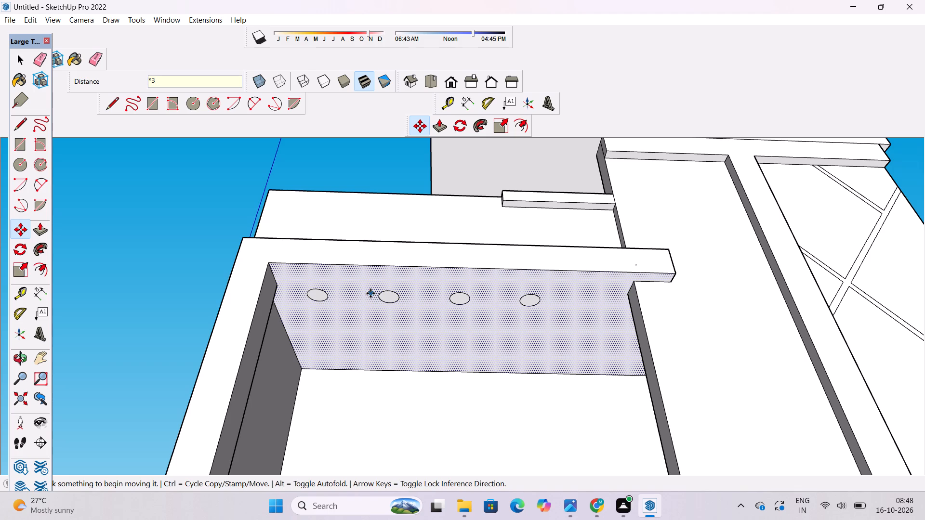
# Erase the long edge and the short edge dividing the lower balcony's ceiling from the projecting slab's underside.
pyautogui.press('o')
pyautogui.scroll(-8, 349, 303)
pyautogui.keyDown('shift'); pyautogui.moveTo(369, 372); pyautogui.dragTo(391, 277); pyautogui.keyUp('shift')
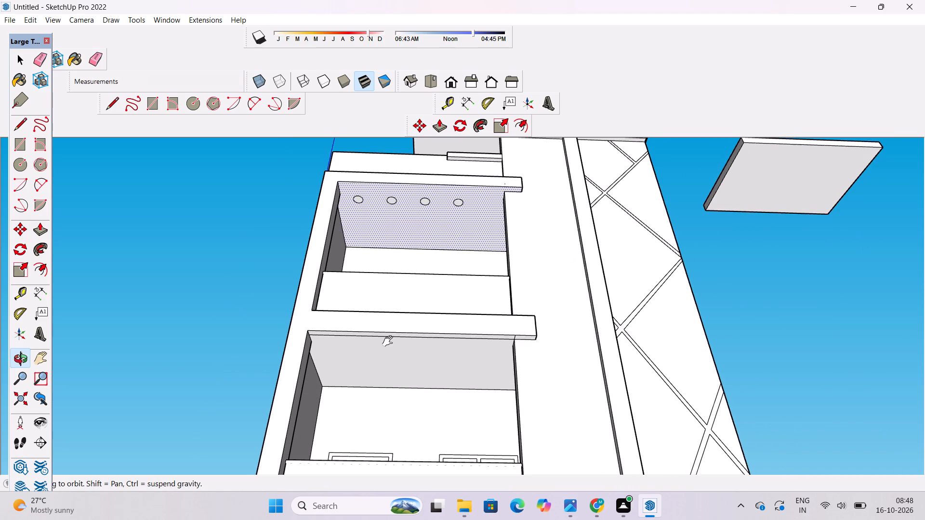
pyautogui.keyDown('shift'); pyautogui.click(390, 341); pyautogui.keyUp('shift')
pyautogui.keyDown('shift'); pyautogui.scroll(4, 329, 352); pyautogui.keyUp('shift')
pyautogui.keyDown('shift'); pyautogui.click(329, 352); pyautogui.keyUp('shift')
pyautogui.press('e')
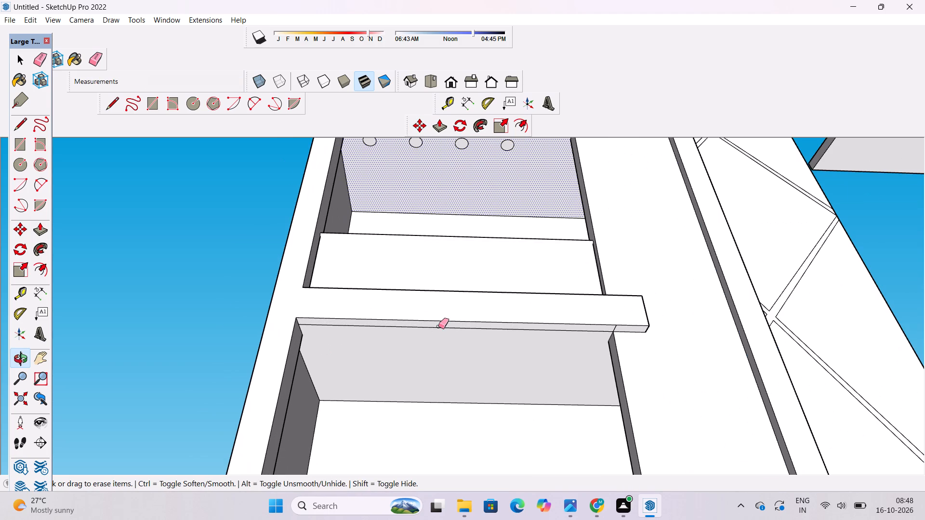
pyautogui.click(441, 328)
pyautogui.scroll(5, 605, 335)
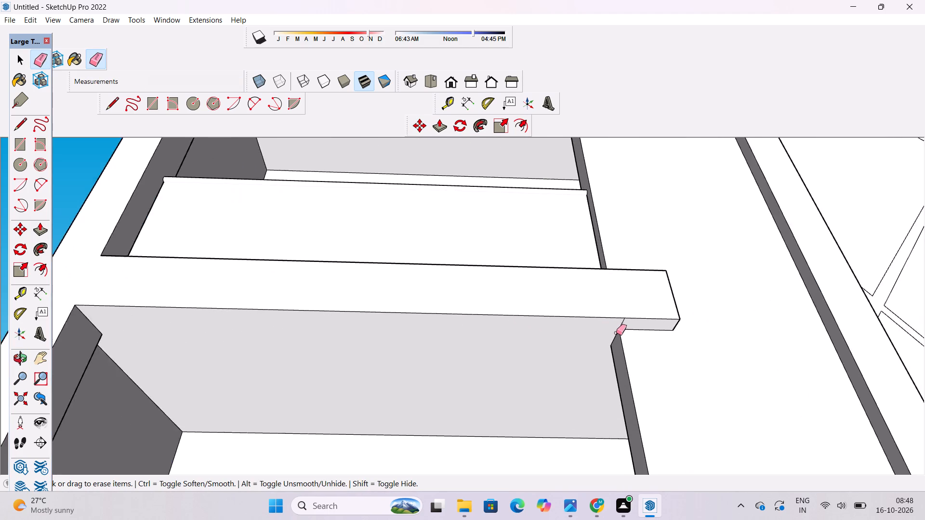
pyautogui.scroll(3, 616, 333)
pyautogui.click(625, 320)
# Draw a circle of 1' radius on the lower balcony's ceiling, near the front corner beside the outer side wall.
pyautogui.scroll(-4, 546, 297)
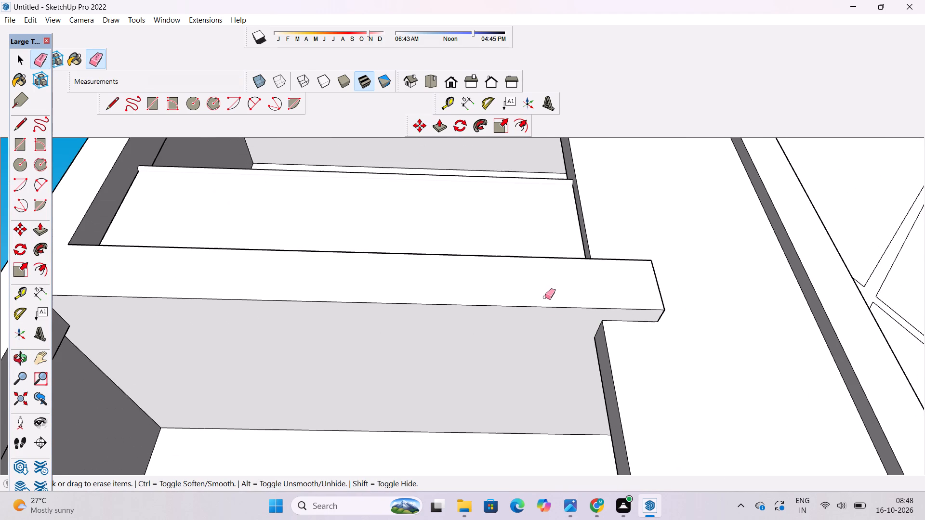
pyautogui.scroll(-2, 548, 302)
pyautogui.press('c')
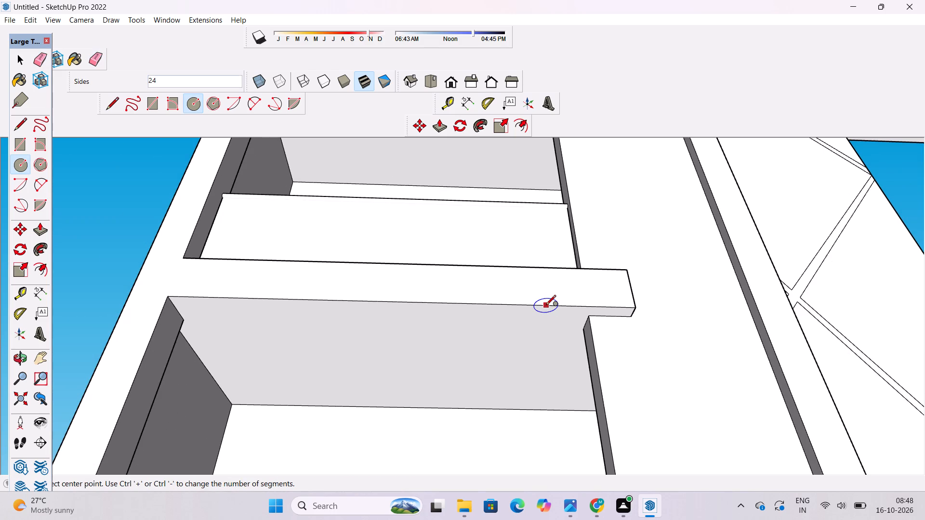
pyautogui.scroll(-7, 501, 319)
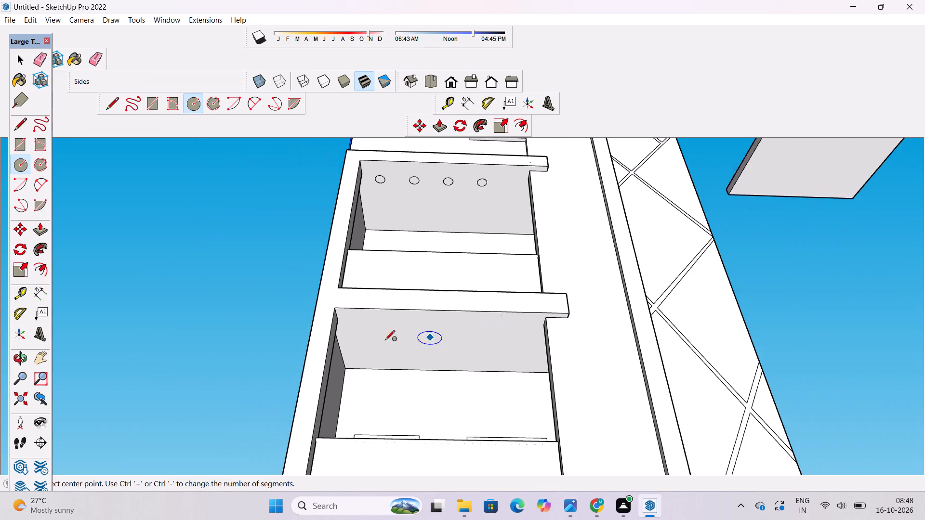
pyautogui.scroll(5, 376, 342)
pyautogui.click(357, 311)
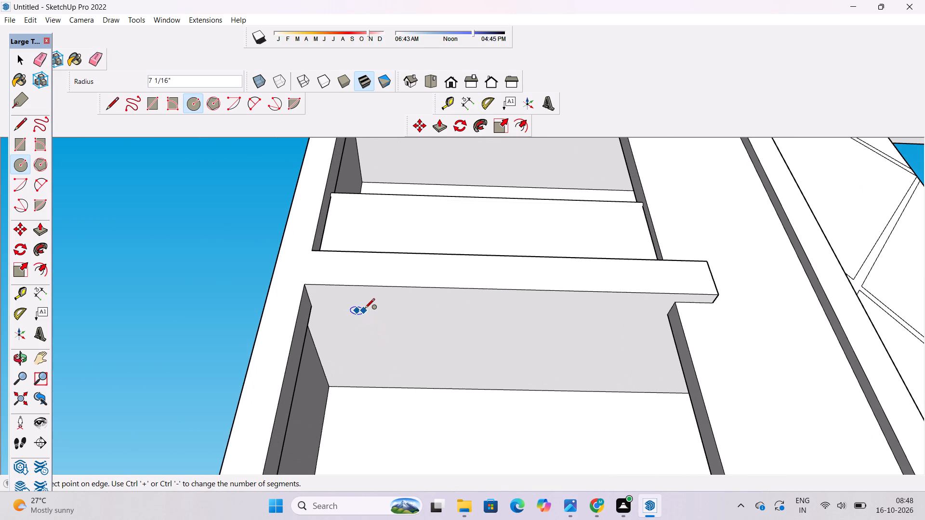
pyautogui.write("1'")
pyautogui.press('Return')
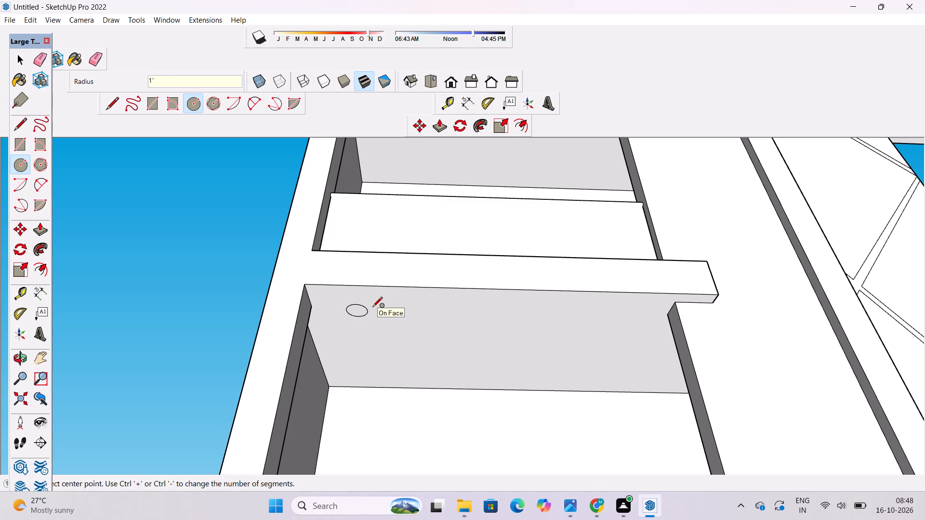
# Copy the lower balcony's ceiling circle along the ceiling's length to make three copies spaced 7' apart.
pyautogui.press('space')
pyautogui.scroll(-1, 292, 340)
pyautogui.doubleClick(354, 310)
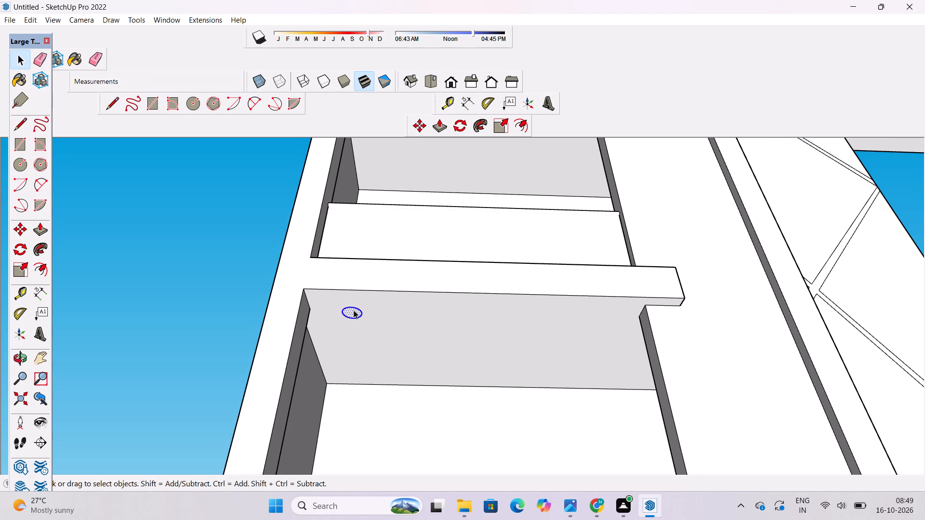
pyautogui.press(',')
pyautogui.press('m')
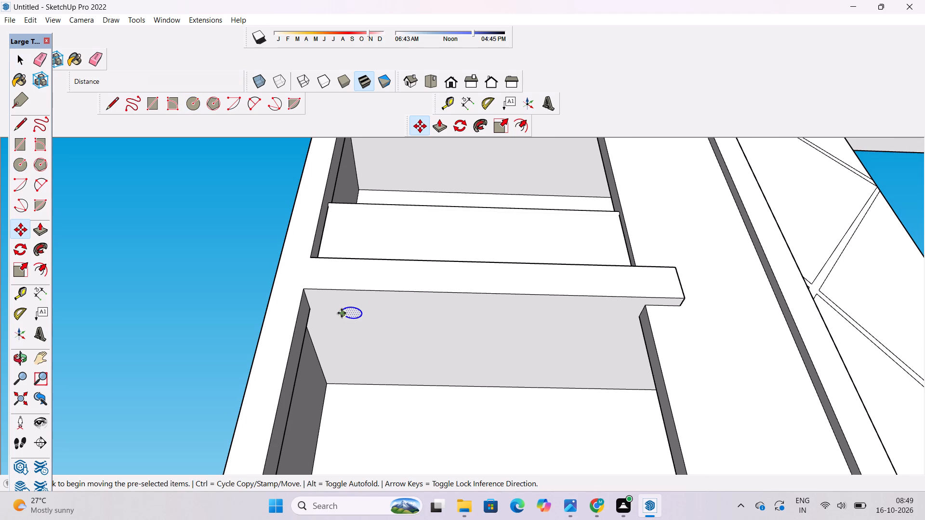
pyautogui.click(342, 313)
pyautogui.write("7'")
pyautogui.press('Return')
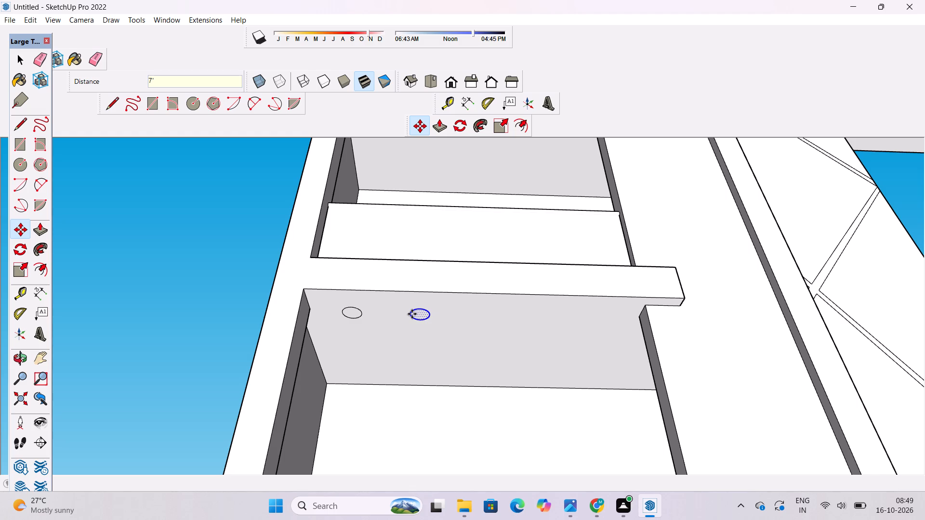
pyautogui.write('*3')
pyautogui.press('Return')
# Examine both balconies' ceiling circles together with the whole facade, from the ground floor up to the roof.
pyautogui.press('o')
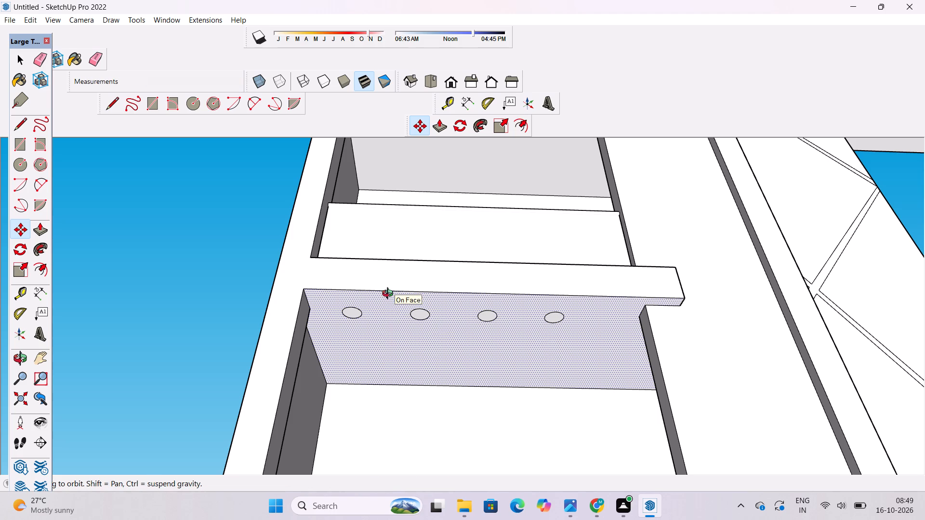
pyautogui.scroll(-4, 360, 306)
pyautogui.moveTo(373, 379); pyautogui.dragTo(347, 296)
pyautogui.moveTo(347, 296); pyautogui.dragTo(349, 380)
pyautogui.scroll(-6, 353, 381)
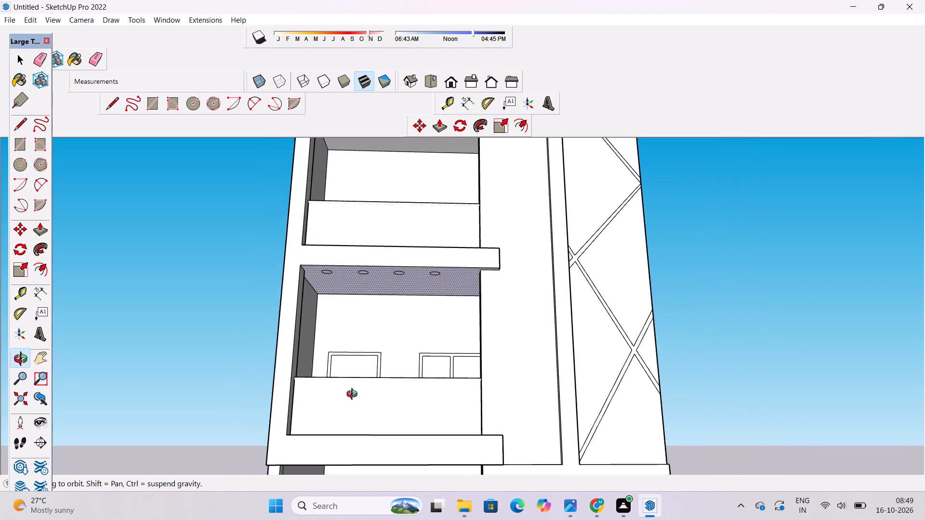
pyautogui.moveTo(356, 397); pyautogui.dragTo(378, 429)
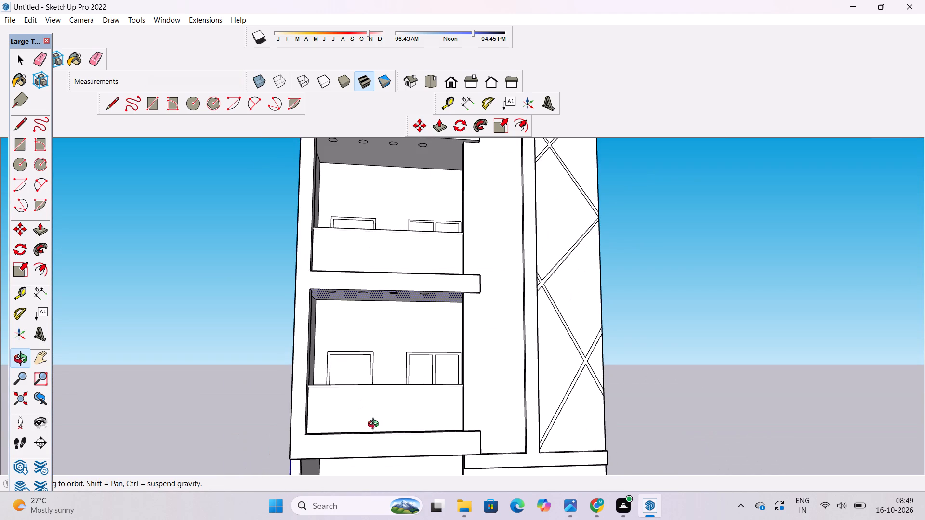
pyautogui.keyDown('shift'); pyautogui.moveTo(380, 451); pyautogui.dragTo(367, 417); pyautogui.keyUp('shift')
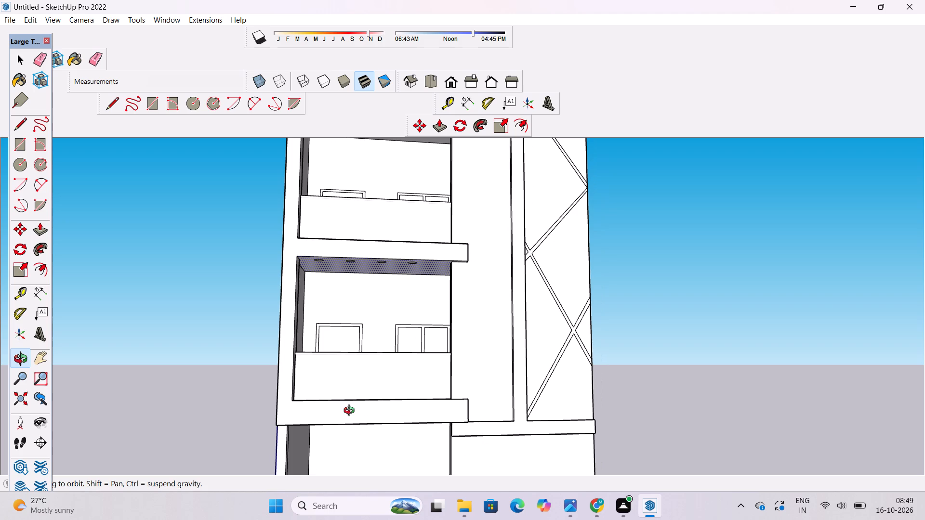
pyautogui.scroll(-4, 351, 412)
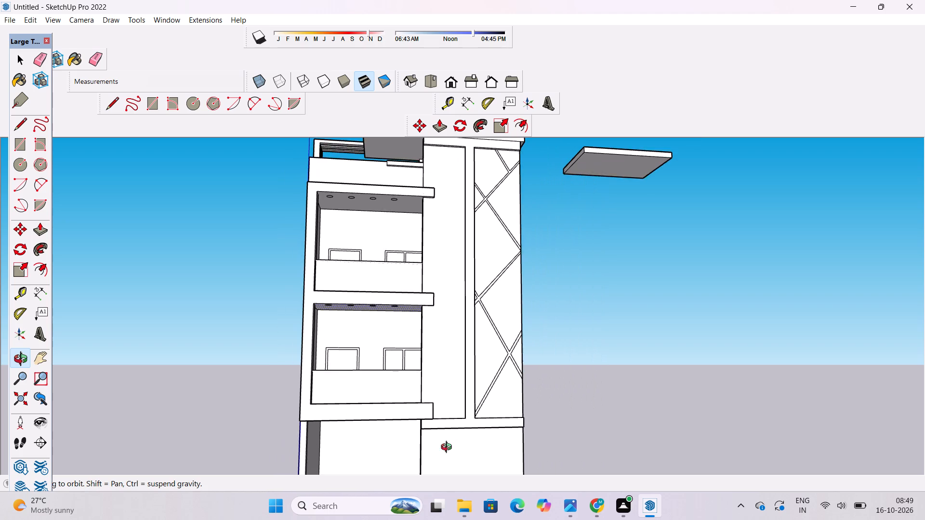
pyautogui.keyDown('shift'); pyautogui.moveTo(449, 447); pyautogui.dragTo(419, 366); pyautogui.keyUp('shift')
pyautogui.moveTo(419, 366); pyautogui.dragTo(419, 403)
pyautogui.keyDown('shift'); pyautogui.moveTo(411, 420); pyautogui.dragTo(408, 397); pyautogui.keyUp('shift')
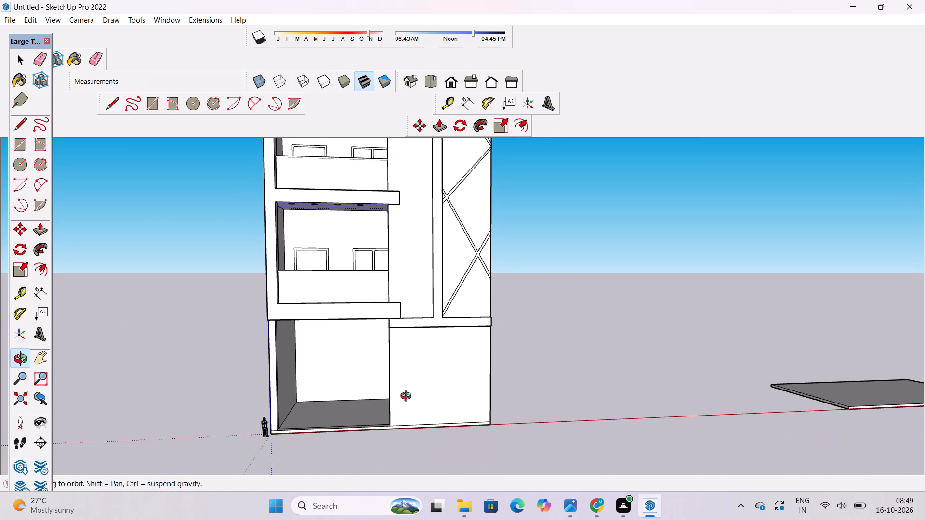
pyautogui.scroll(-3, 405, 397)
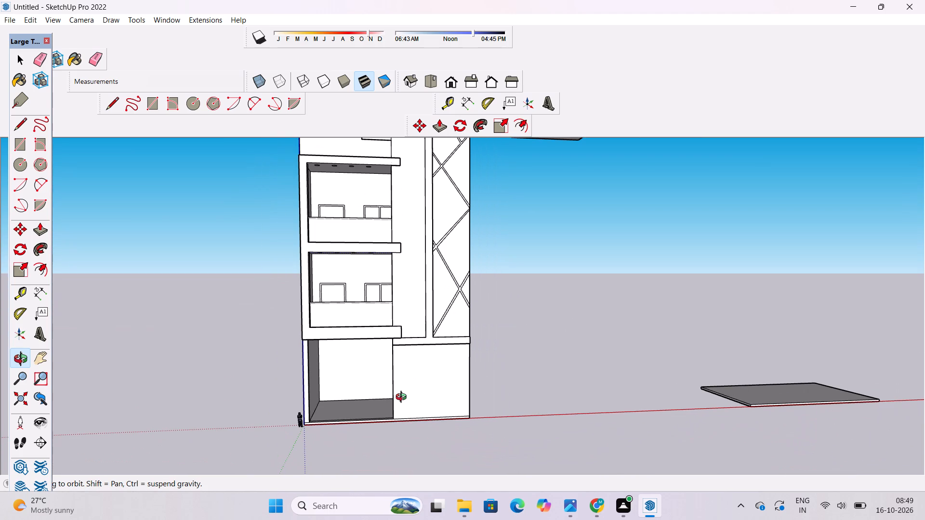
pyautogui.keyDown('shift'); pyautogui.moveTo(402, 397); pyautogui.dragTo(407, 463); pyautogui.keyUp('shift')
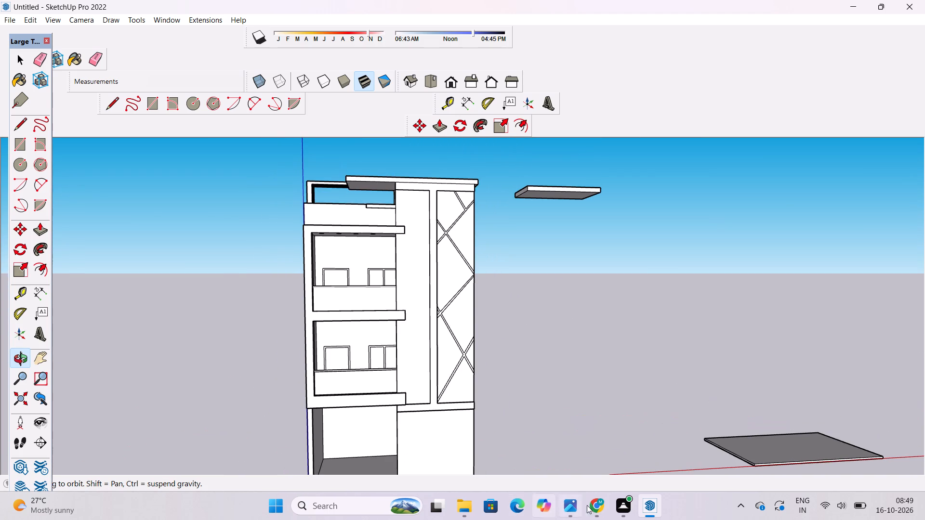
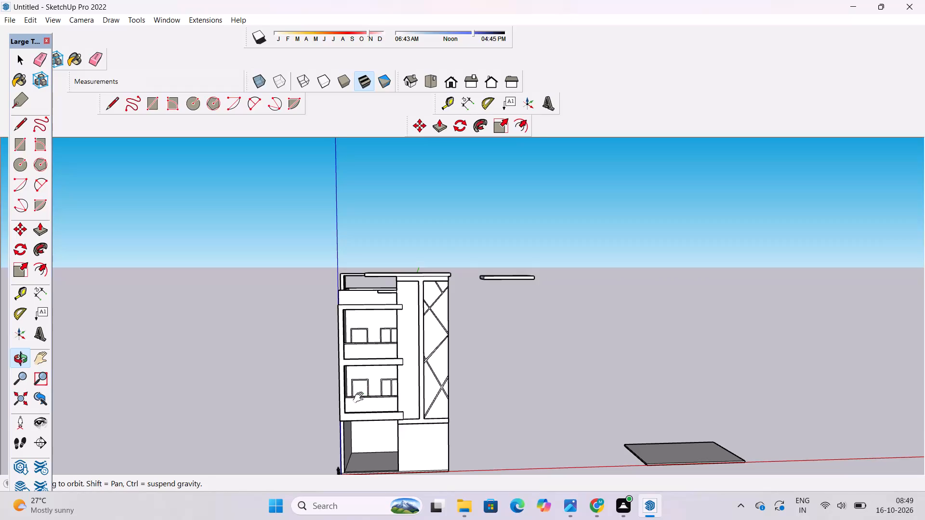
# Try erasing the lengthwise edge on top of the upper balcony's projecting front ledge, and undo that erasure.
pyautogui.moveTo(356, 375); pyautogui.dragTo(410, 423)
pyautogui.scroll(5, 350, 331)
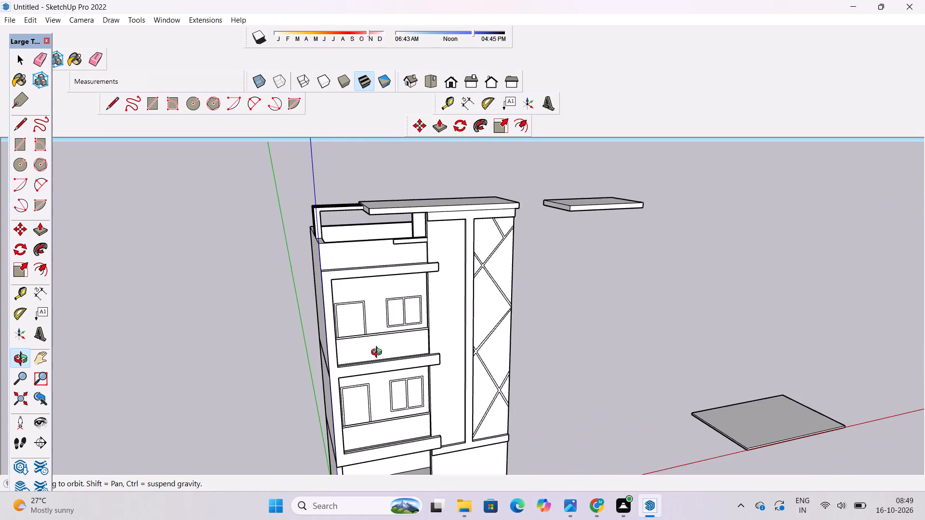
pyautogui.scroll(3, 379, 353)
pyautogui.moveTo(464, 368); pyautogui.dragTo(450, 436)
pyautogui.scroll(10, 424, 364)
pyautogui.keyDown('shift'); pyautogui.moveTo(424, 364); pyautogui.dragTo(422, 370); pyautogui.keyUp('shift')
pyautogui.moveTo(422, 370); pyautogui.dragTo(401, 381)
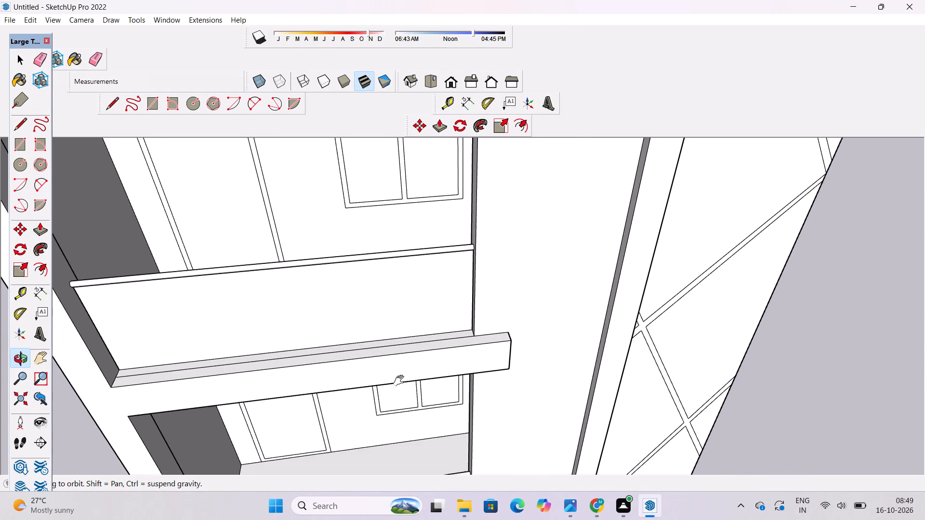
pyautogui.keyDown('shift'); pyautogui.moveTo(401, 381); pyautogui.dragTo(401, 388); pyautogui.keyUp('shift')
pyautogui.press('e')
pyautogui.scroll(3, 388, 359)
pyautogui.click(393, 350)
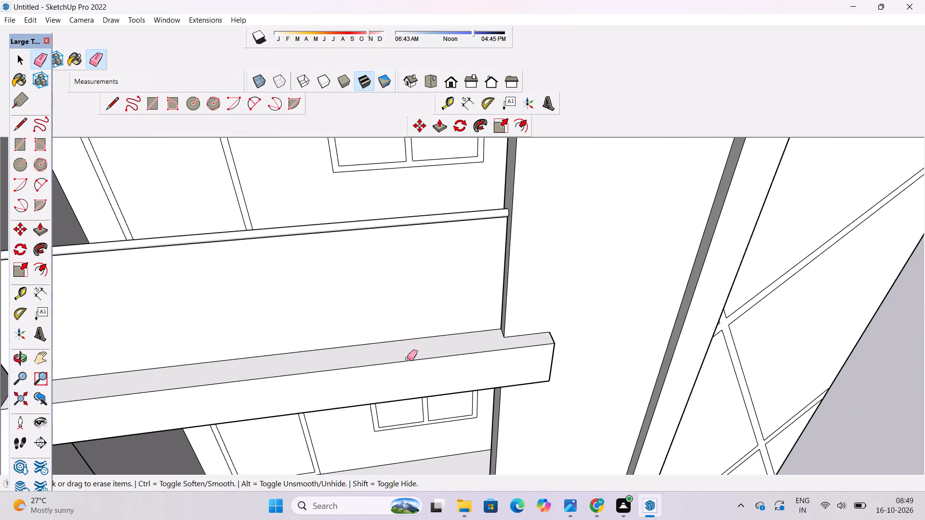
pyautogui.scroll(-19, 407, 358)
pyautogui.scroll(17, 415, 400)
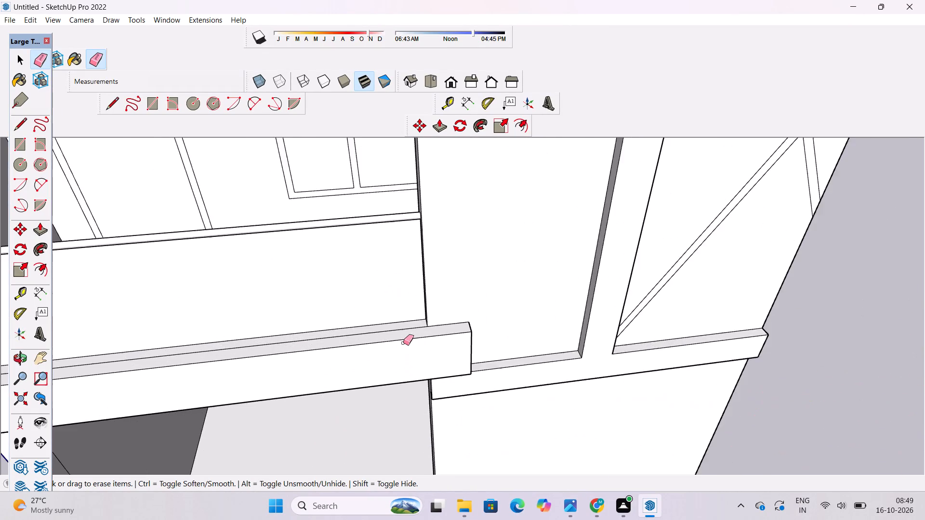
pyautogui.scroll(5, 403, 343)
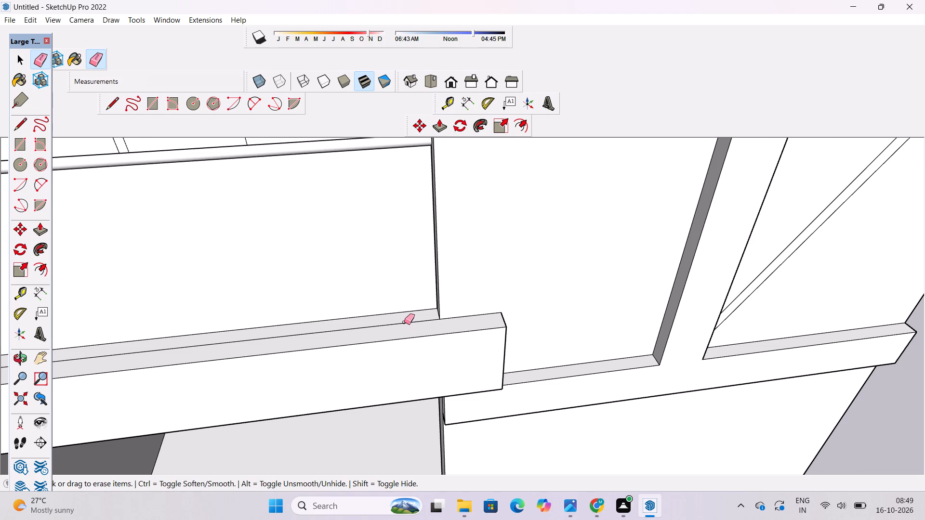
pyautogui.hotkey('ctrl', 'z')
# Draw a rectangle about 9 5/8" by 1' 3 5/8" on top of the upper balcony's front ledge, near its inner end.
pyautogui.press('r')
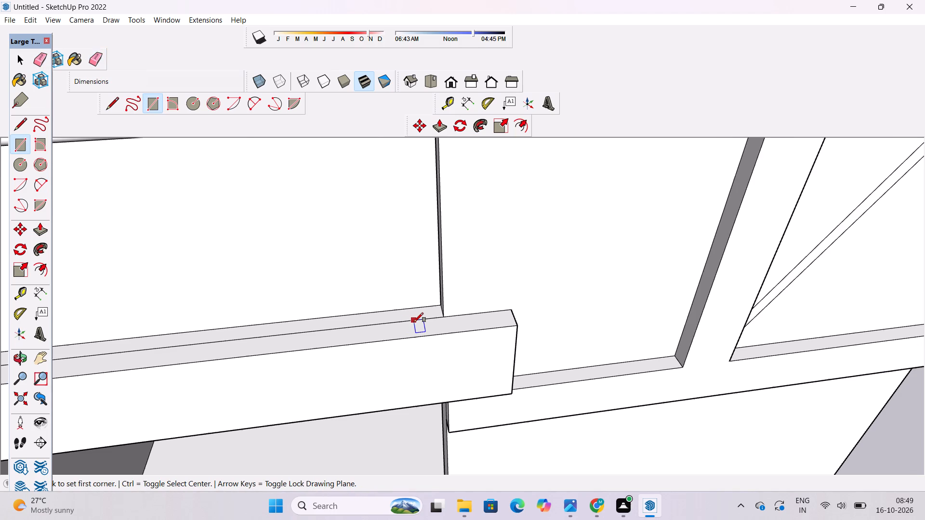
pyautogui.scroll(-12, 360, 411)
pyautogui.scroll(-4, 342, 347)
pyautogui.scroll(12, 310, 198)
pyautogui.scroll(-20, 383, 329)
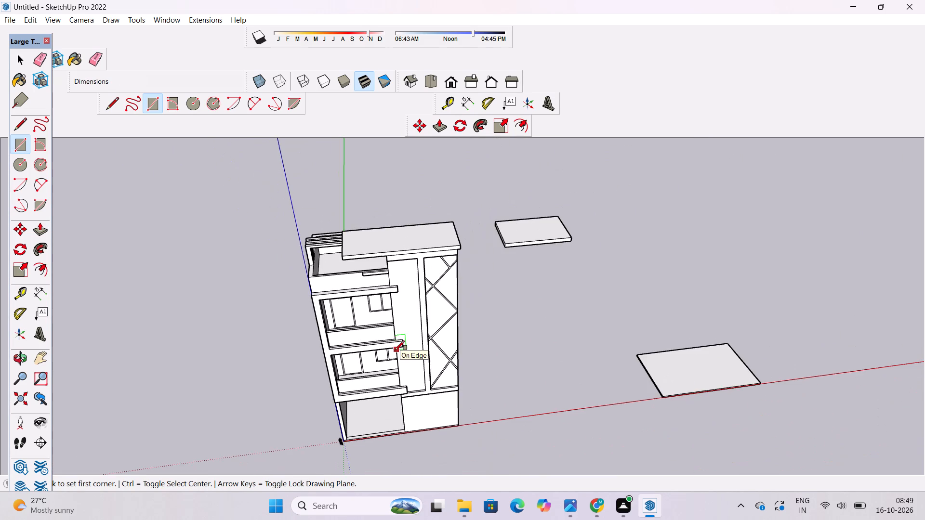
pyautogui.scroll(16, 390, 338)
pyautogui.scroll(8, 397, 352)
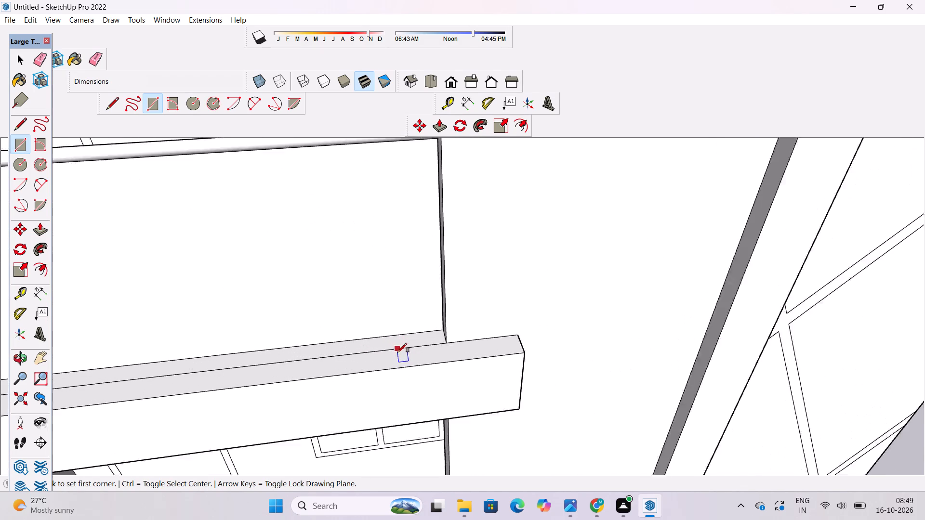
pyautogui.click(400, 347)
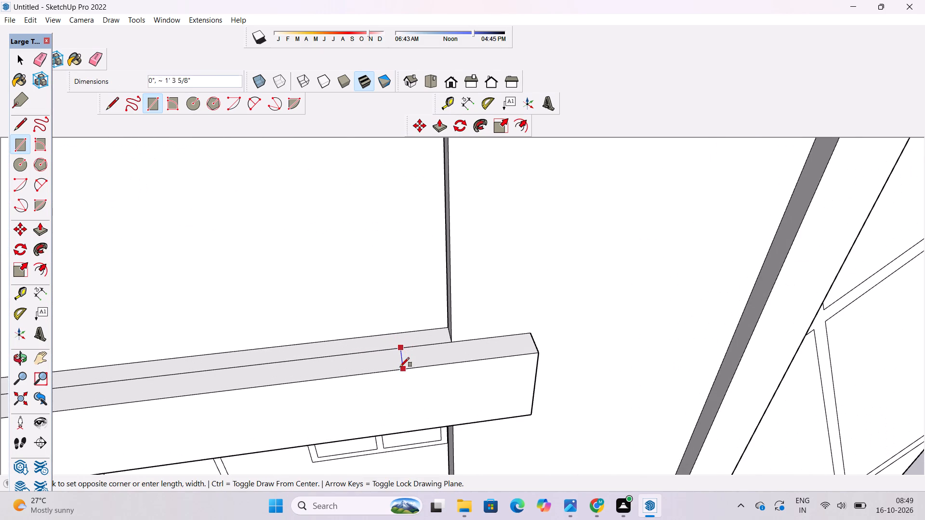
pyautogui.click(386, 370)
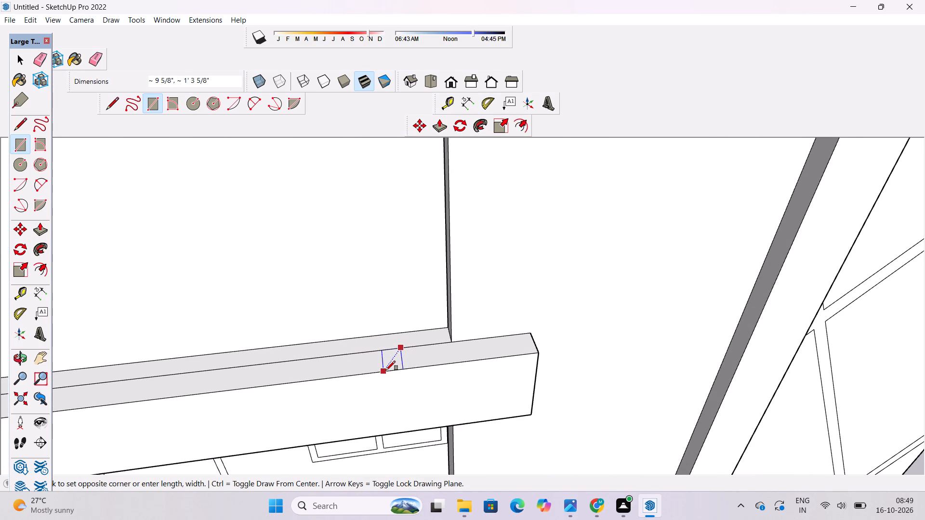
# Copy the small rectangle along the upper balcony's ledge, making four copies spaced 1.3' apart towards the outer side wall.
pyautogui.press('space')
pyautogui.scroll(-2, 416, 359)
pyautogui.doubleClick(392, 360)
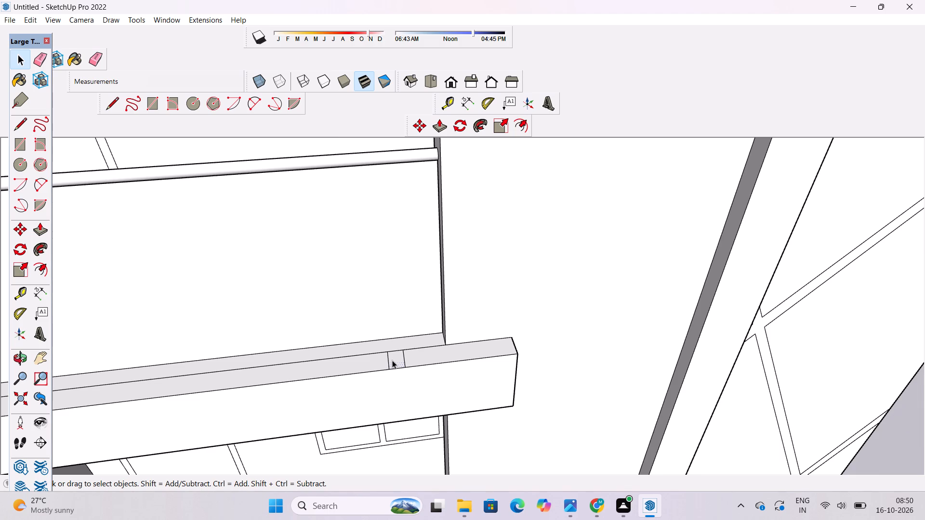
pyautogui.press('m')
pyautogui.click(390, 369)
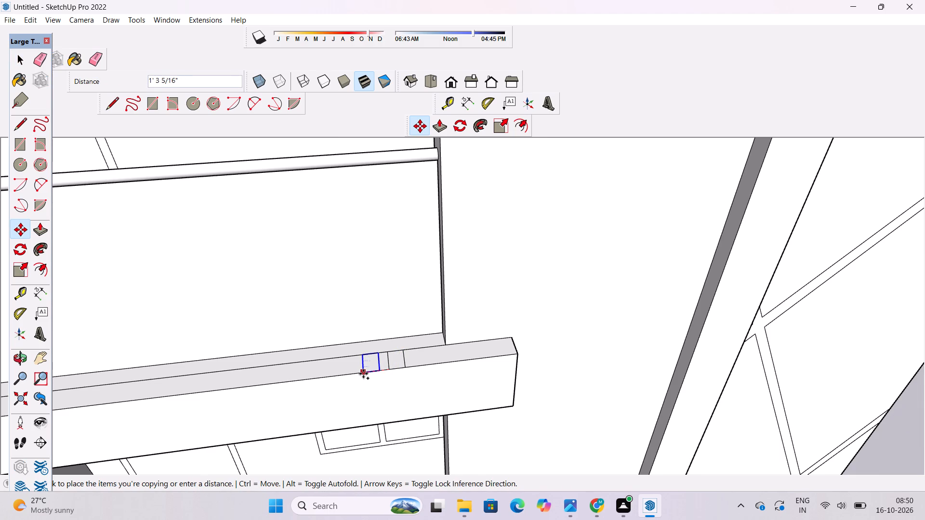
pyautogui.write("1.3'")
pyautogui.press('Return')
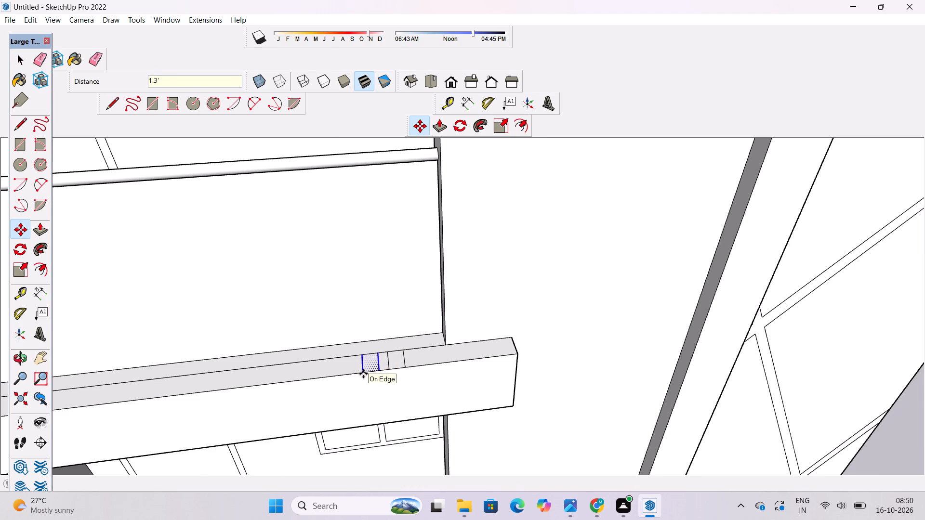
pyautogui.press('*')
pyautogui.press('4')
pyautogui.press('Return')
pyautogui.scroll(-6, 363, 374)
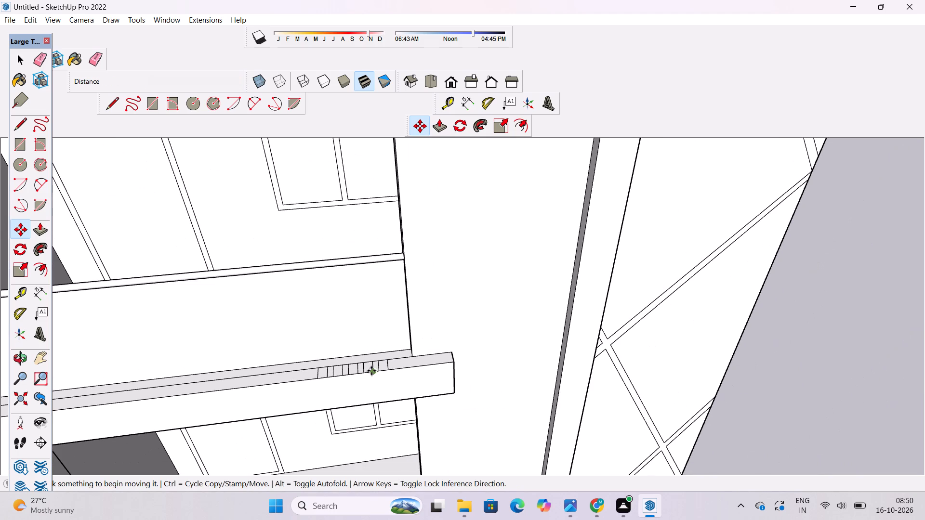
# Extrude the two innermost ledge rectangles upward into vertical bars about 32' high, reaching the underside of the slab above.
pyautogui.press('p')
pyautogui.scroll(5, 379, 363)
pyautogui.click(382, 365)
pyautogui.scroll(-4, 382, 365)
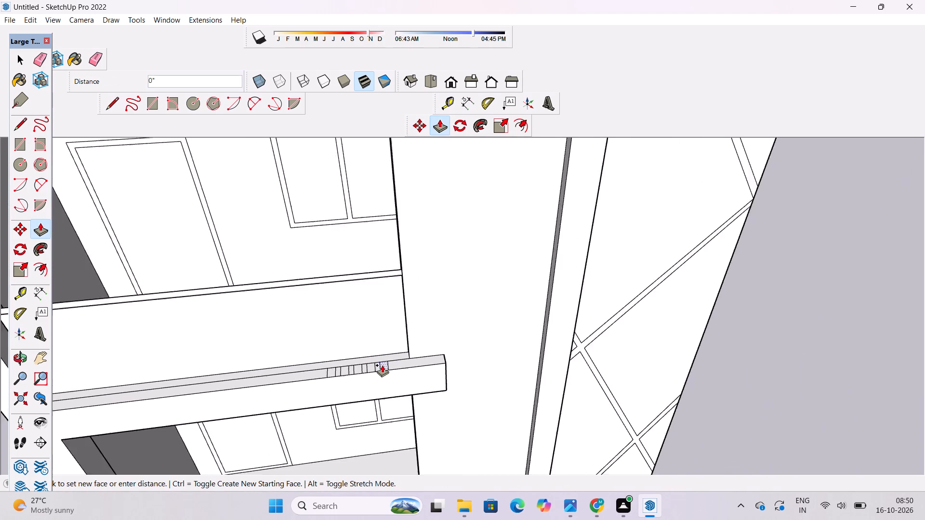
pyautogui.scroll(-13, 382, 365)
pyautogui.scroll(8, 381, 274)
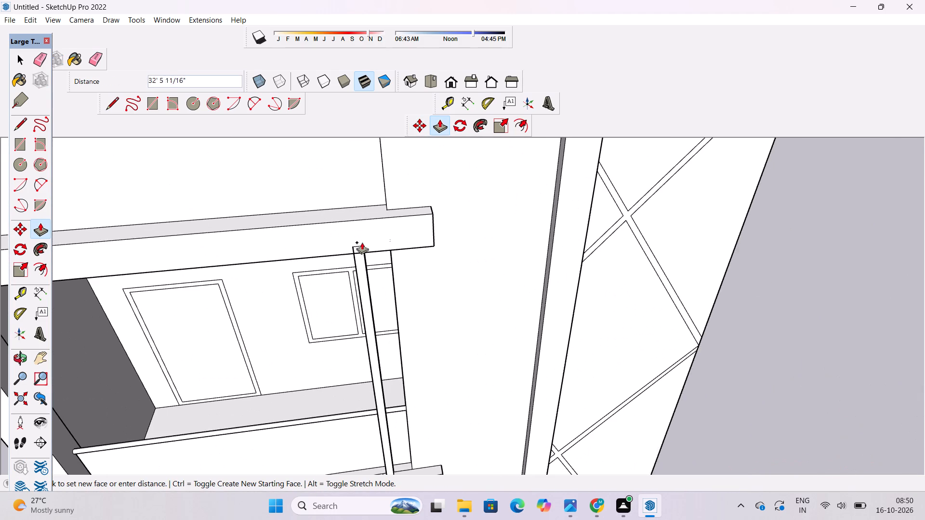
pyautogui.scroll(4, 371, 245)
pyautogui.click(361, 260)
pyautogui.scroll(-6, 383, 188)
pyautogui.scroll(6, 395, 436)
pyautogui.click(372, 443)
pyautogui.scroll(-5, 372, 443)
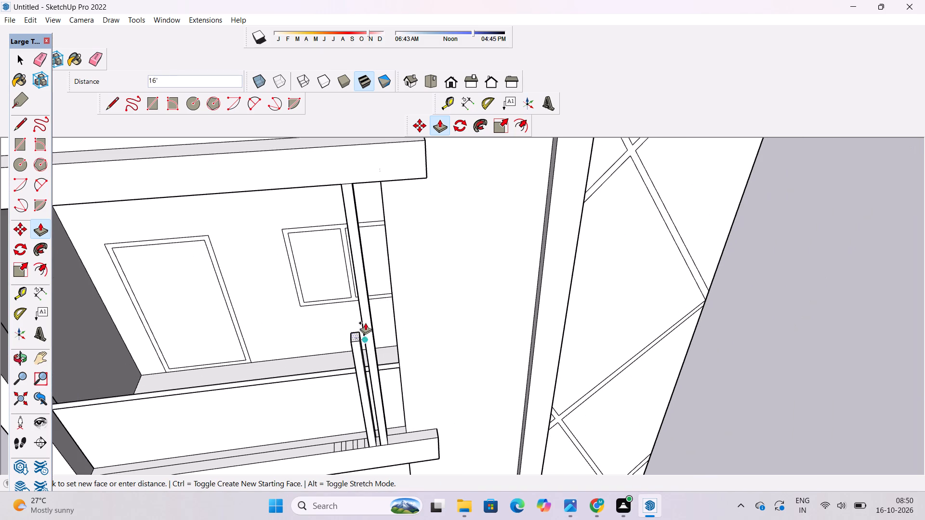
pyautogui.click(348, 185)
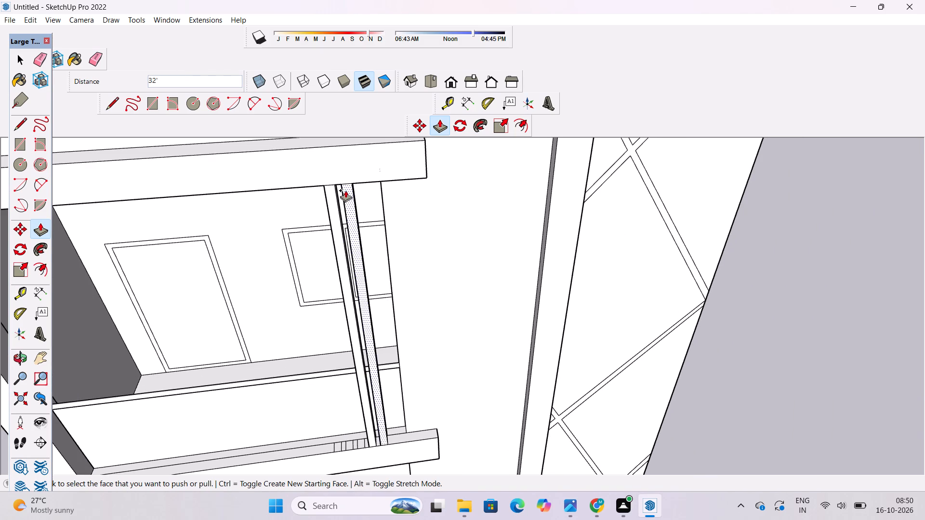
# Extrude the remaining three rectangles on the upper balcony's ledge upward by 32' into vertical bars.
pyautogui.scroll(-6, 345, 191)
pyautogui.scroll(9, 358, 321)
pyautogui.click(353, 381)
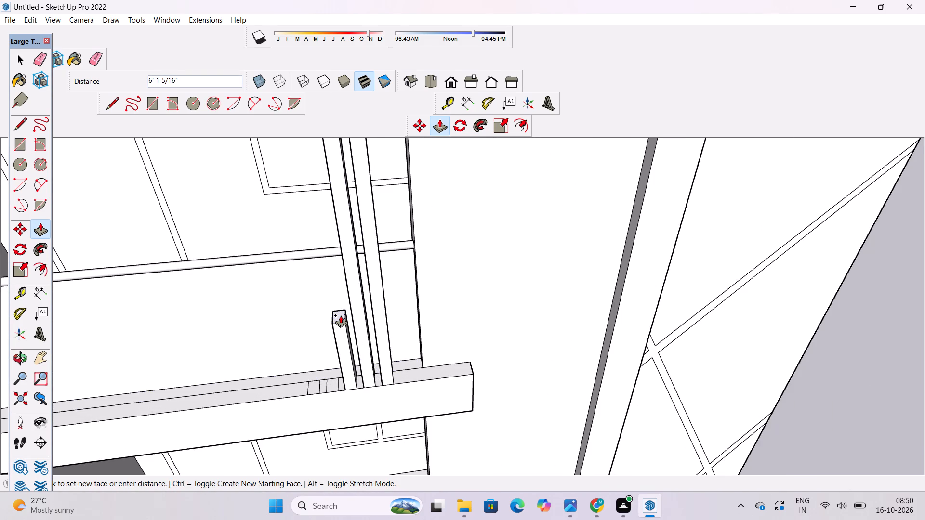
pyautogui.write("32'")
pyautogui.press('Return')
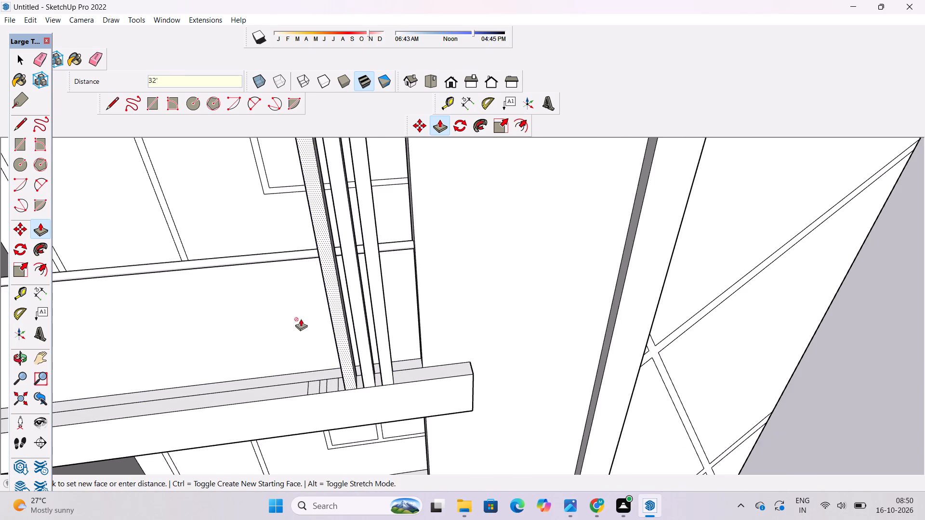
pyautogui.click(336, 382)
pyautogui.write("32'")
pyautogui.press('Return')
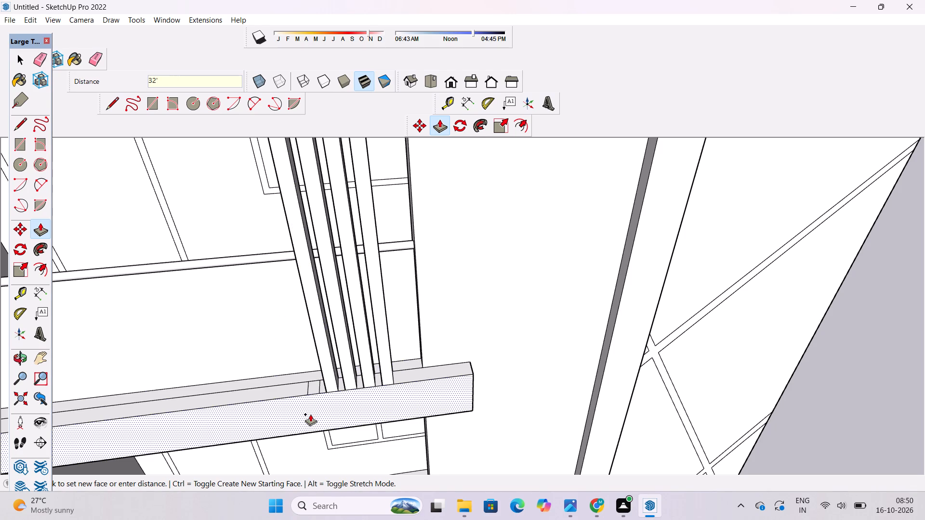
pyautogui.click(315, 388)
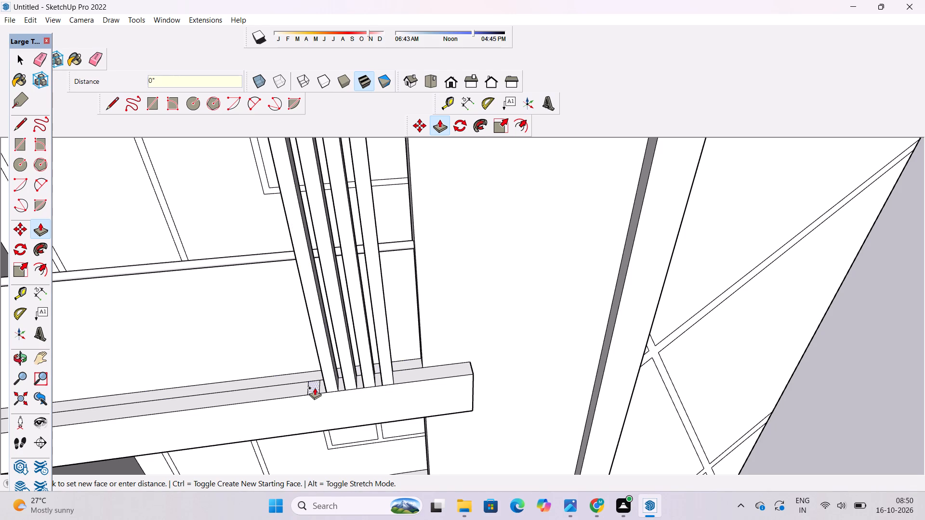
pyautogui.write("32'")
pyautogui.press('Return')
# Draw a small rectangle across the lower balcony's front ledge, close to the outer side wall.
pyautogui.press('o')
pyautogui.scroll(-7, 301, 299)
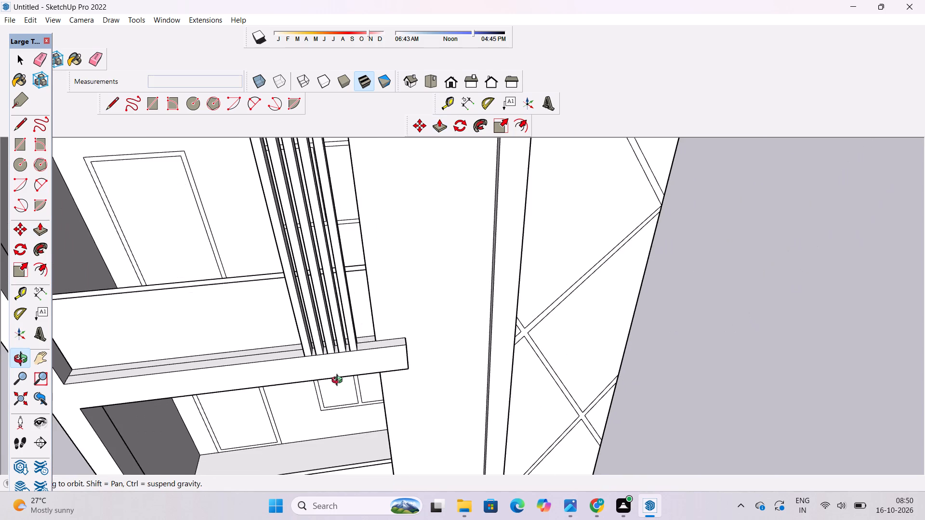
pyautogui.moveTo(338, 382); pyautogui.dragTo(350, 284)
pyautogui.scroll(-5, 350, 284)
pyautogui.keyDown('shift'); pyautogui.moveTo(329, 341); pyautogui.dragTo(388, 304); pyautogui.keyUp('shift')
pyautogui.moveTo(388, 305); pyautogui.dragTo(365, 359)
pyautogui.scroll(4, 289, 416)
pyautogui.keyDown('shift'); pyautogui.moveTo(288, 417); pyautogui.dragTo(315, 366); pyautogui.keyUp('shift')
pyautogui.moveTo(308, 377); pyautogui.dragTo(290, 404)
pyautogui.scroll(7, 335, 353)
pyautogui.moveTo(327, 358); pyautogui.dragTo(366, 403)
pyautogui.scroll(2, 322, 407)
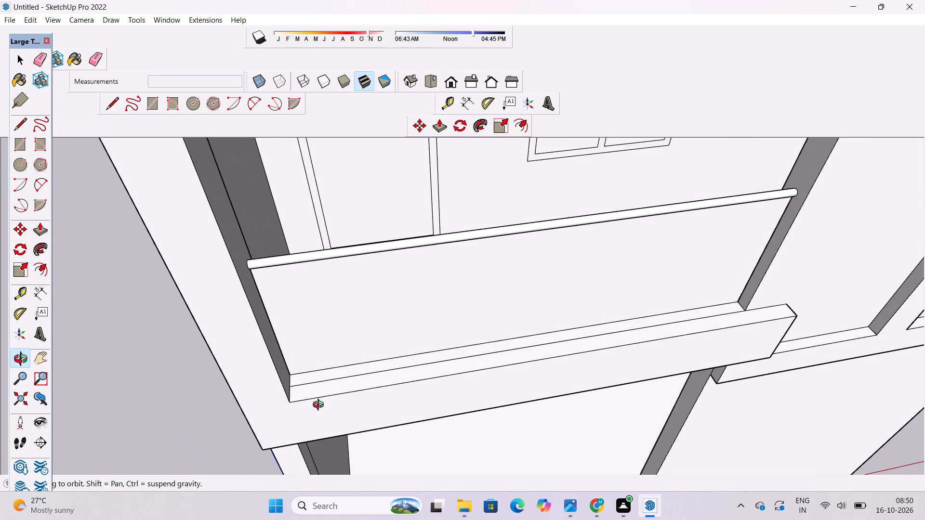
pyautogui.keyDown('shift'); pyautogui.moveTo(320, 404); pyautogui.dragTo(321, 392); pyautogui.keyUp('shift')
pyautogui.moveTo(332, 394); pyautogui.dragTo(304, 400)
pyautogui.scroll(2, 292, 398)
pyautogui.keyDown('shift'); pyautogui.moveTo(289, 390); pyautogui.dragTo(300, 393); pyautogui.keyUp('shift')
pyautogui.click(300, 393)
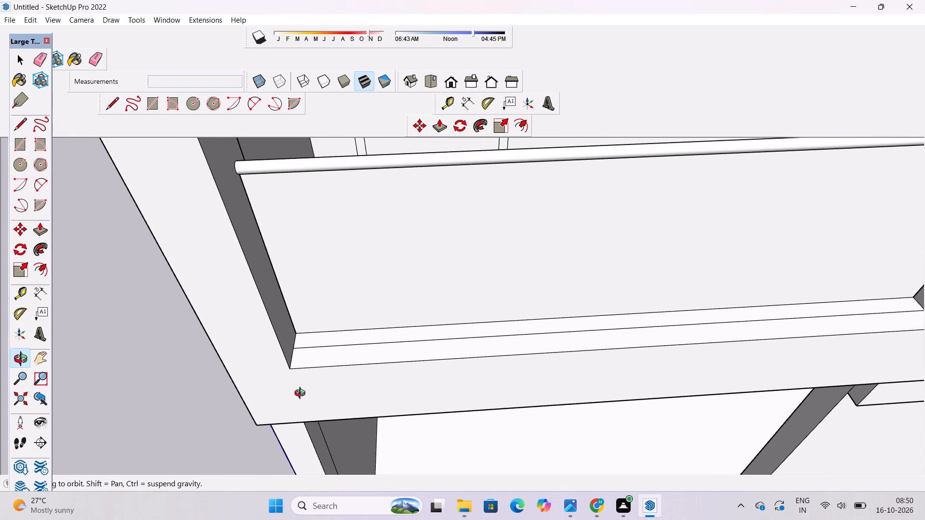
pyautogui.moveTo(302, 395); pyautogui.dragTo(311, 398)
pyautogui.press('r')
pyautogui.scroll(4, 299, 371)
pyautogui.click(300, 345)
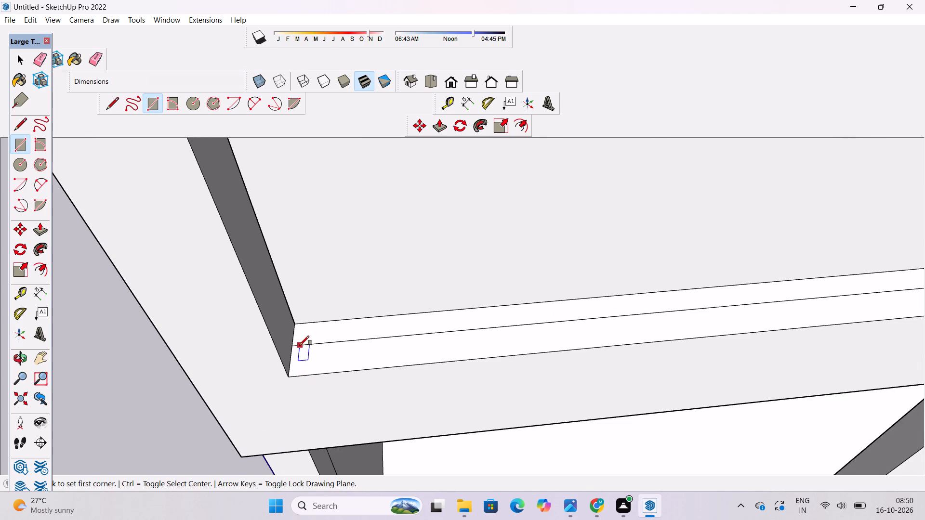
pyautogui.click(316, 374)
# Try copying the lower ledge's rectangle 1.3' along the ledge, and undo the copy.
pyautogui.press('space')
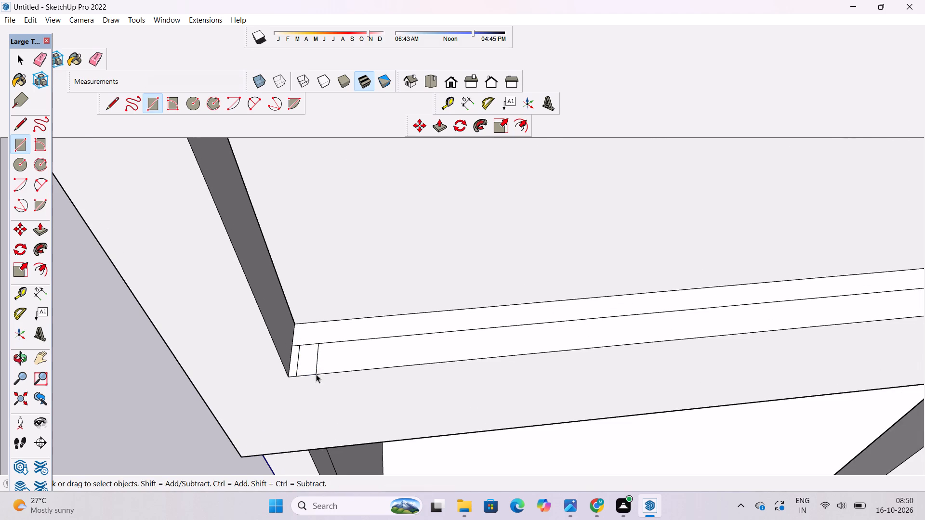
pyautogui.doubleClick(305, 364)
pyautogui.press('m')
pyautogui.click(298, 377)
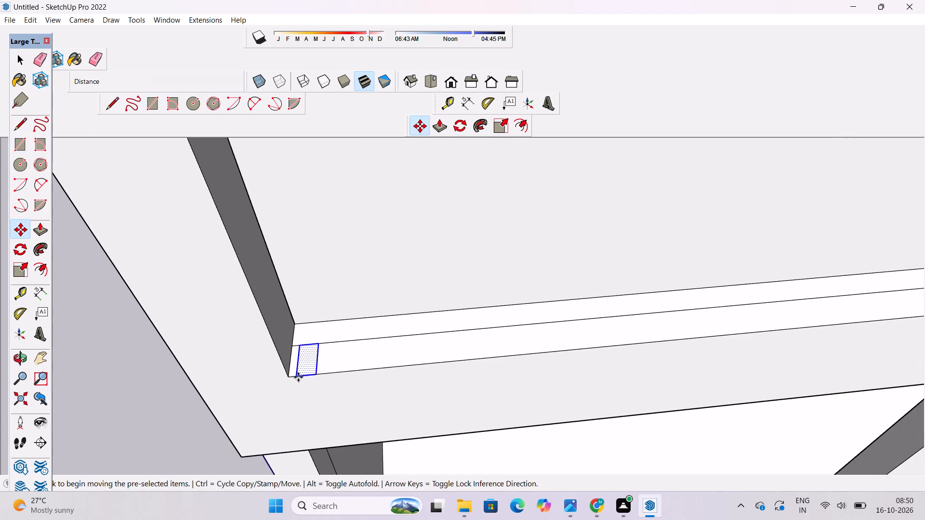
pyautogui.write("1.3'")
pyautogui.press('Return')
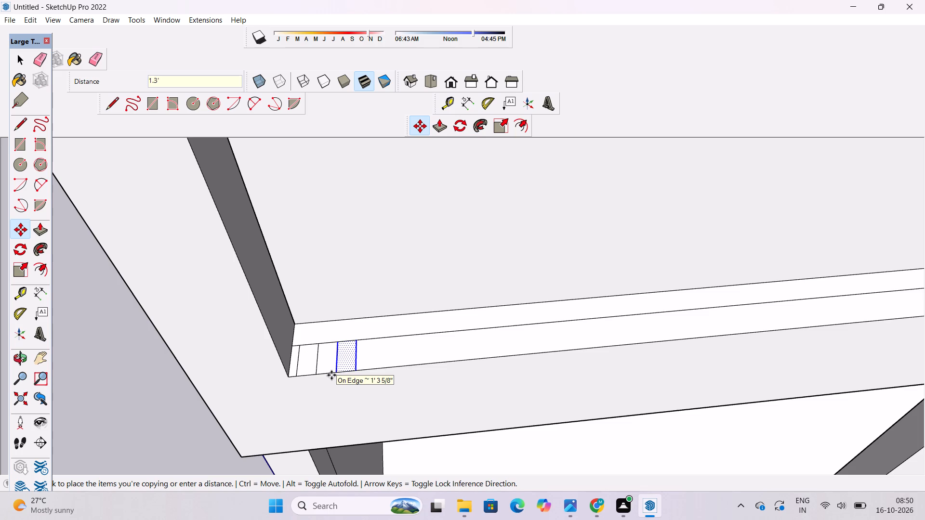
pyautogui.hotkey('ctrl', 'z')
# Copy the small rectangle along the lower balcony's ledge, making four copies spaced 1' apart away from the outer side wall.
pyautogui.press('space')
pyautogui.doubleClick(308, 362)
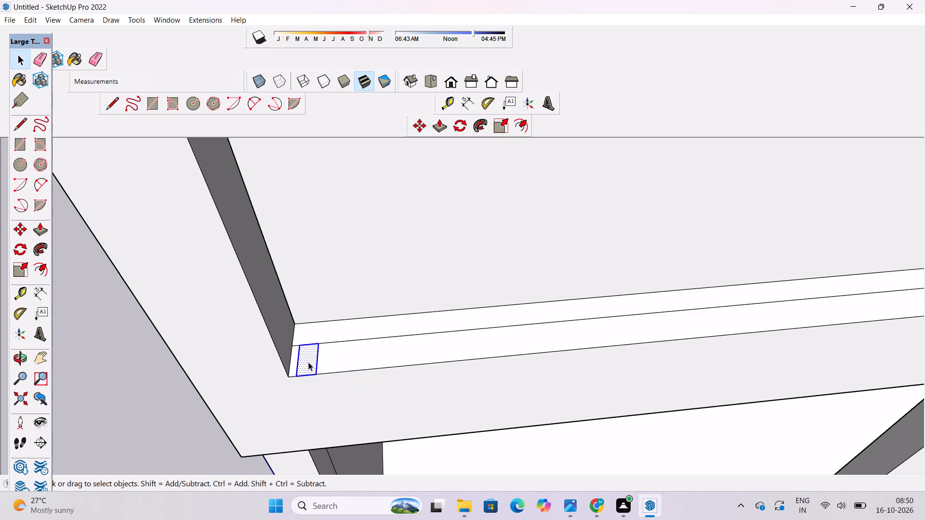
pyautogui.press('m')
pyautogui.click(300, 377)
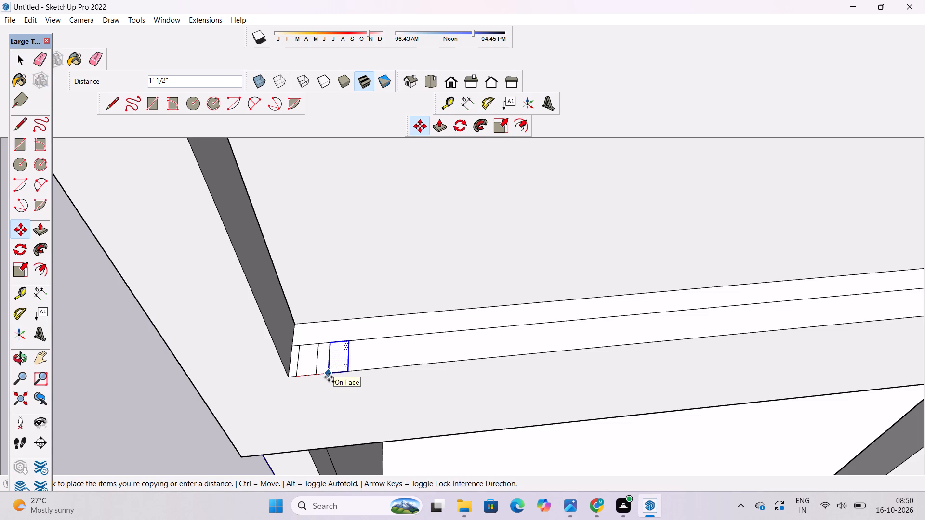
pyautogui.write("1'")
pyautogui.press('Return')
pyautogui.write('*4')
pyautogui.press('Return')
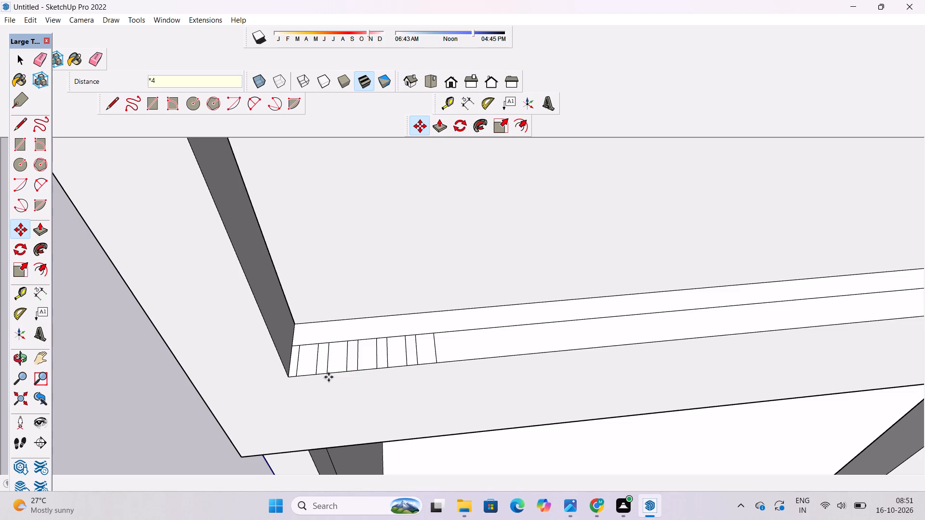
# Extrude the lower ledge's first rectangle up to the underside of the upper balcony's ledge, and extrude the second upward by 31'.
pyautogui.press('p')
pyautogui.click(305, 368)
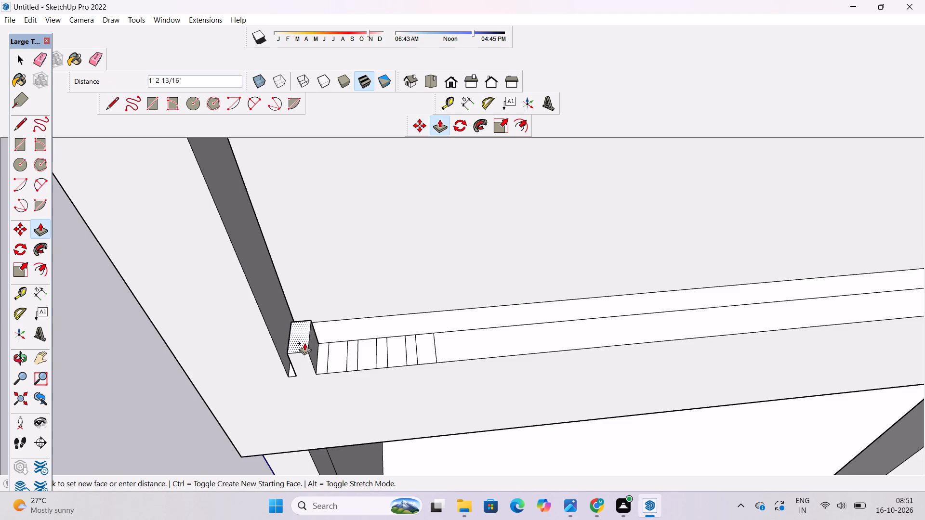
pyautogui.scroll(-20, 304, 343)
pyautogui.scroll(-1, 304, 343)
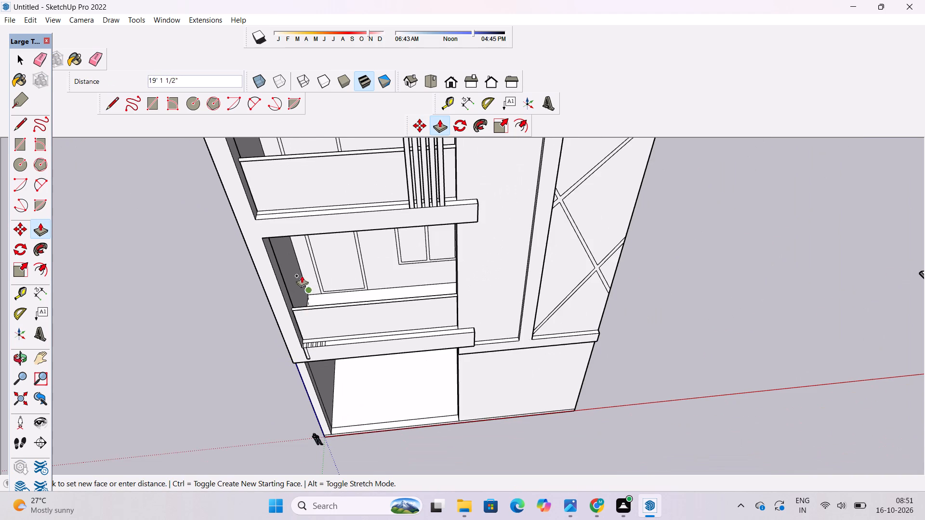
pyautogui.scroll(6, 295, 256)
pyautogui.scroll(1, 263, 228)
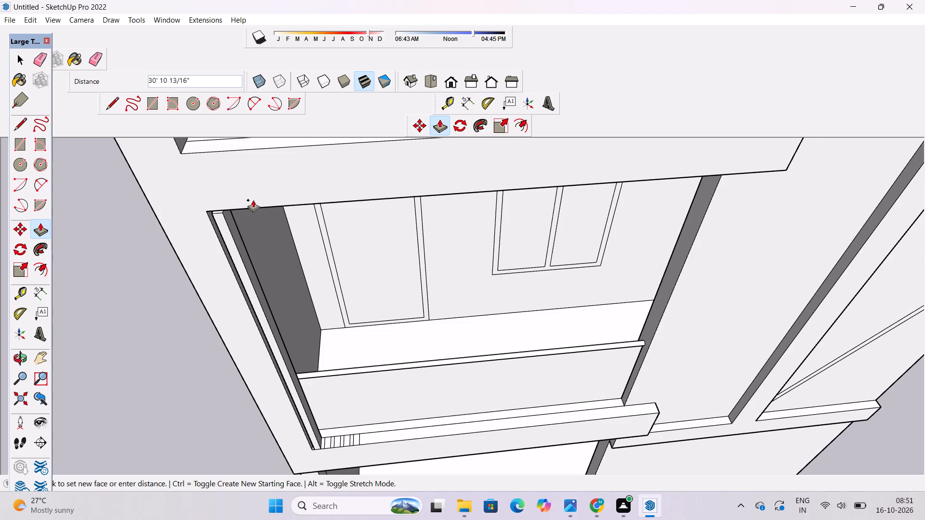
pyautogui.click(343, 203)
pyautogui.scroll(-4, 271, 200)
pyautogui.scroll(10, 321, 402)
pyautogui.click(308, 374)
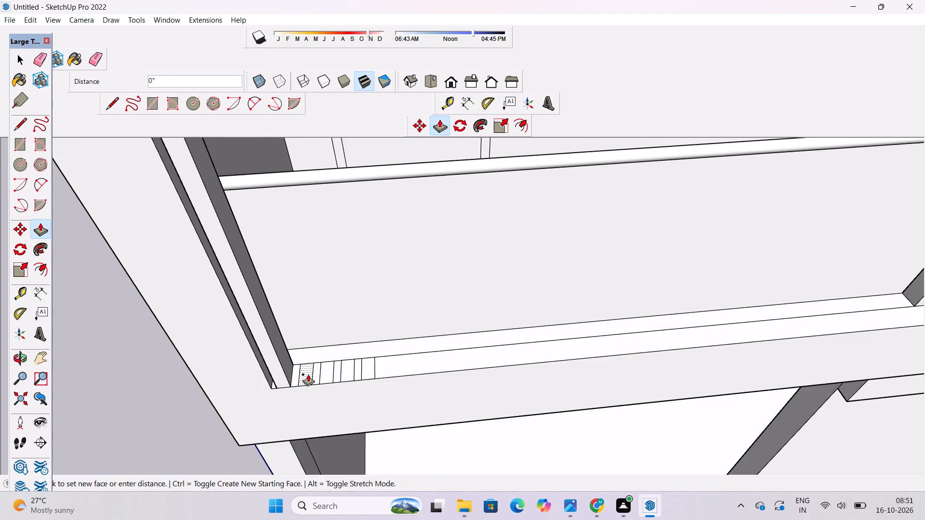
pyautogui.scroll(-9, 308, 374)
pyautogui.write("31'")
pyautogui.press('Return')
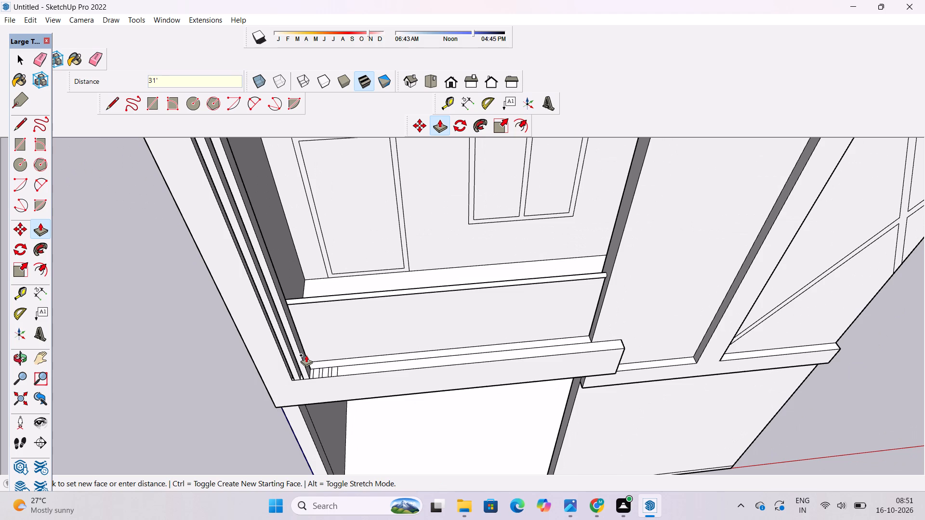
# Extrude the remaining three rectangles on the lower balcony's ledge upward by 31' into vertical bars.
pyautogui.scroll(6, 318, 365)
pyautogui.click(317, 383)
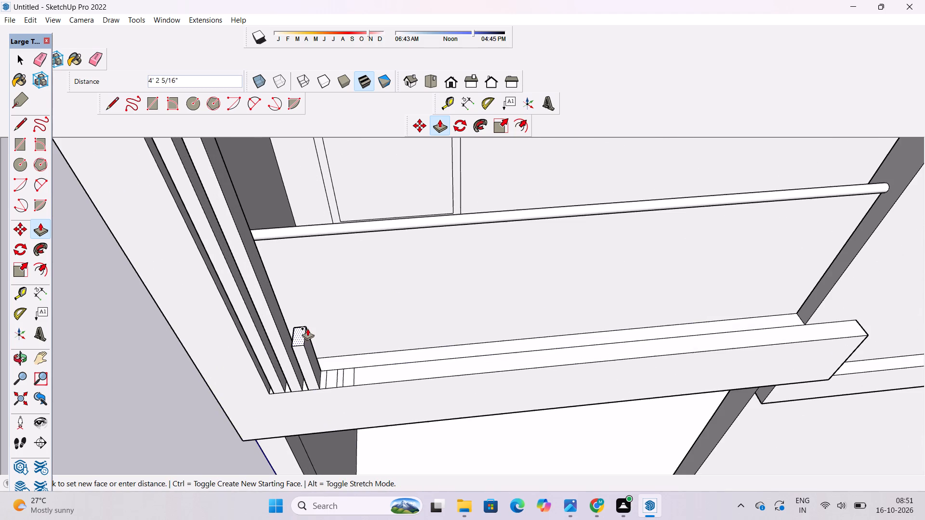
pyautogui.write("31'")
pyautogui.press('Return')
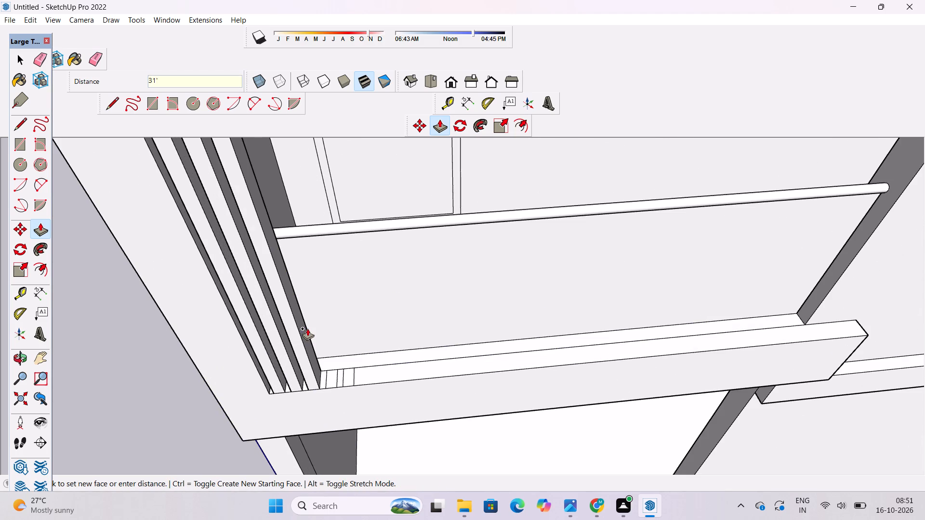
pyautogui.click(330, 381)
pyautogui.write('31')
pyautogui.press('Return')
pyautogui.press("'")
pyautogui.press('Return')
pyautogui.click(329, 385)
pyautogui.write("31'")
pyautogui.press('Return')
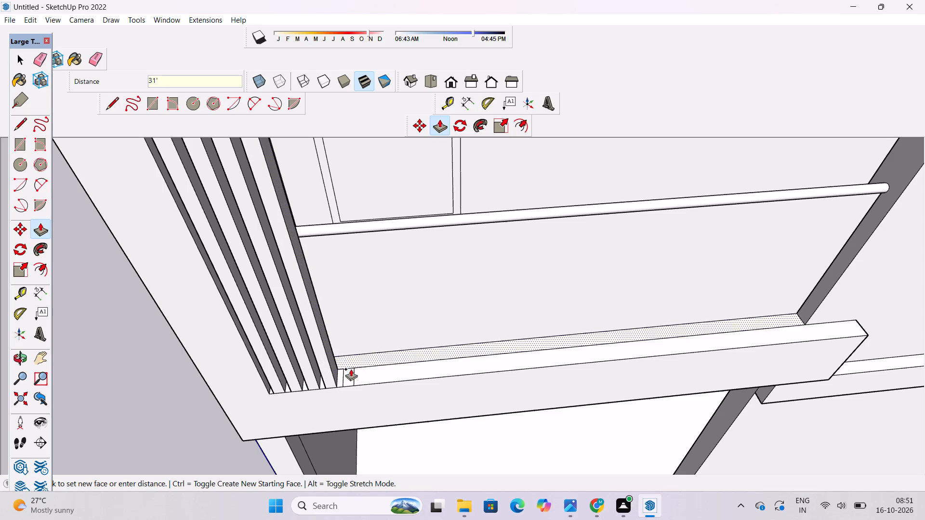
pyautogui.click(350, 379)
pyautogui.write("31'")
pyautogui.press('Return')
# Examine the groups of vertical bars on both balconies from several angles around the facade.
pyautogui.press('o')
pyautogui.scroll(-9, 333, 287)
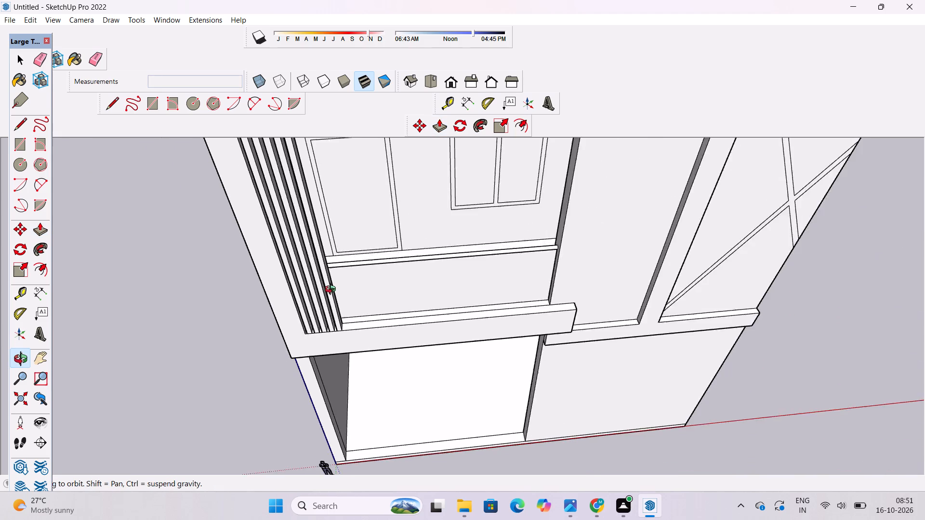
pyautogui.scroll(-5, 332, 290)
pyautogui.moveTo(343, 349); pyautogui.dragTo(341, 259)
pyautogui.scroll(-4, 342, 259)
pyautogui.keyDown('shift'); pyautogui.moveTo(381, 244); pyautogui.dragTo(341, 279); pyautogui.keyUp('shift')
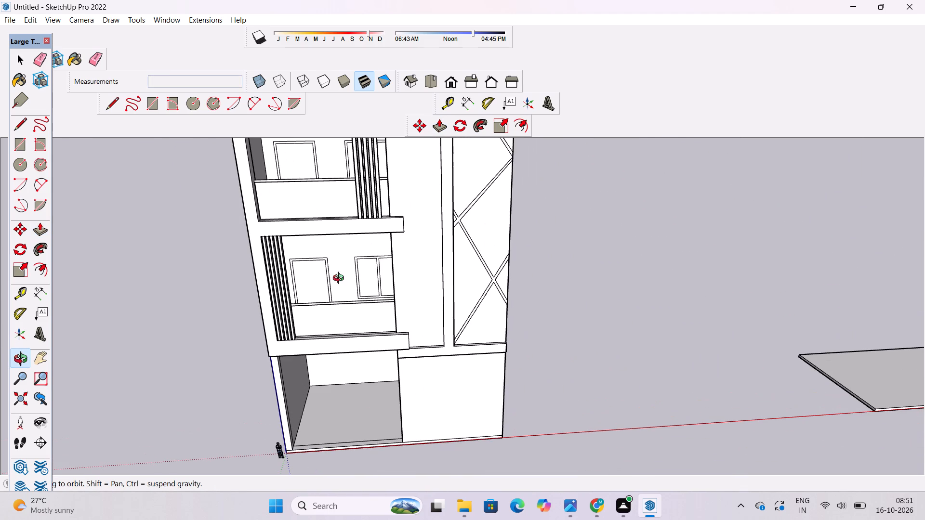
pyautogui.moveTo(433, 277); pyautogui.dragTo(192, 295)
pyautogui.moveTo(191, 295); pyautogui.dragTo(458, 296)
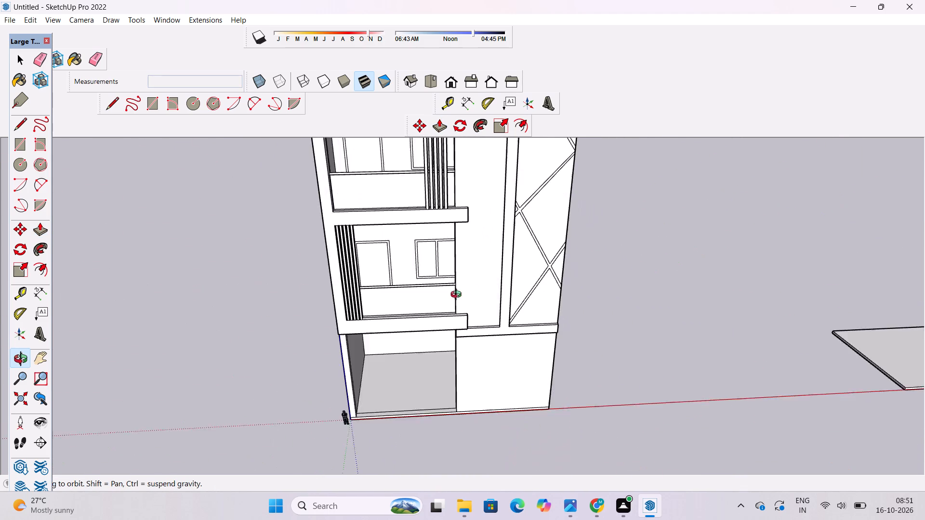
pyautogui.moveTo(458, 296); pyautogui.dragTo(472, 292)
pyautogui.keyDown('shift'); pyautogui.moveTo(466, 277); pyautogui.dragTo(442, 309); pyautogui.keyUp('shift')
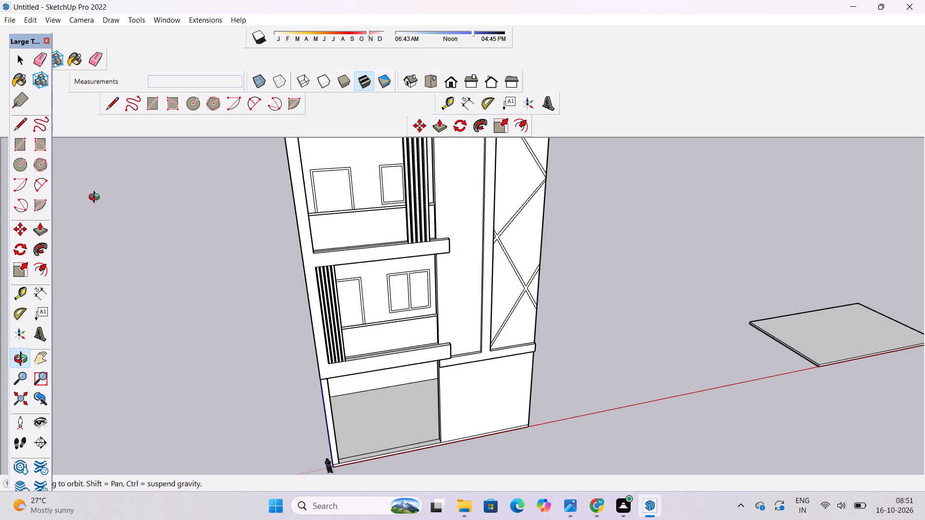
pyautogui.moveTo(228, 313); pyautogui.dragTo(319, 388)
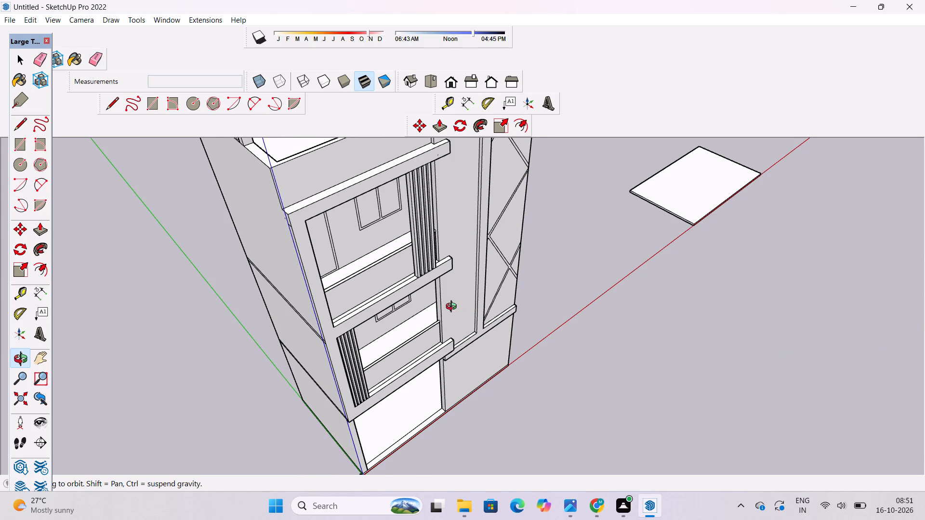
# Erase the leftover line running lengthwise along the top of the lower balcony's front ledge.
pyautogui.scroll(-2, 453, 308)
pyautogui.keyDown('shift'); pyautogui.moveTo(488, 362); pyautogui.dragTo(259, 345); pyautogui.keyUp('shift')
pyautogui.scroll(8, 360, 289)
pyautogui.keyDown('shift'); pyautogui.moveTo(367, 282); pyautogui.dragTo(353, 286); pyautogui.keyUp('shift')
pyautogui.moveTo(353, 287); pyautogui.dragTo(426, 346)
pyautogui.scroll(9, 388, 341)
pyautogui.keyDown('shift'); pyautogui.moveTo(374, 327); pyautogui.dragTo(368, 341); pyautogui.keyUp('shift')
pyautogui.press('e')
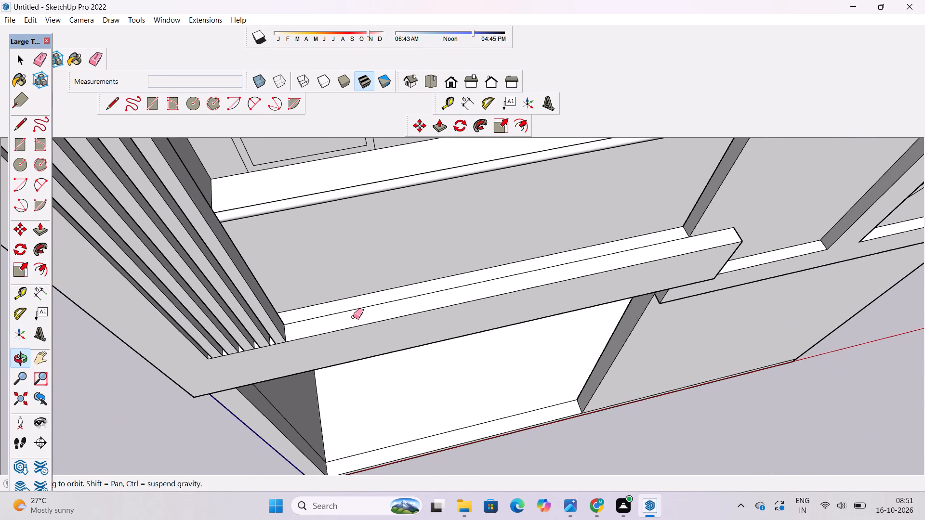
pyautogui.scroll(3, 353, 317)
pyautogui.click(354, 309)
pyautogui.scroll(-1, 270, 311)
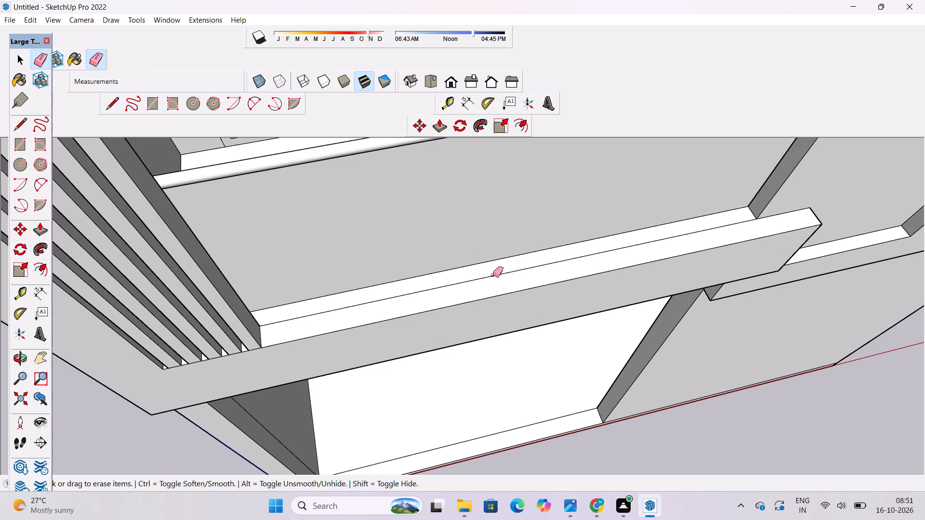
pyautogui.moveTo(494, 271); pyautogui.dragTo(494, 282)
pyautogui.scroll(-9, 327, 319)
pyautogui.scroll(1, 373, 319)
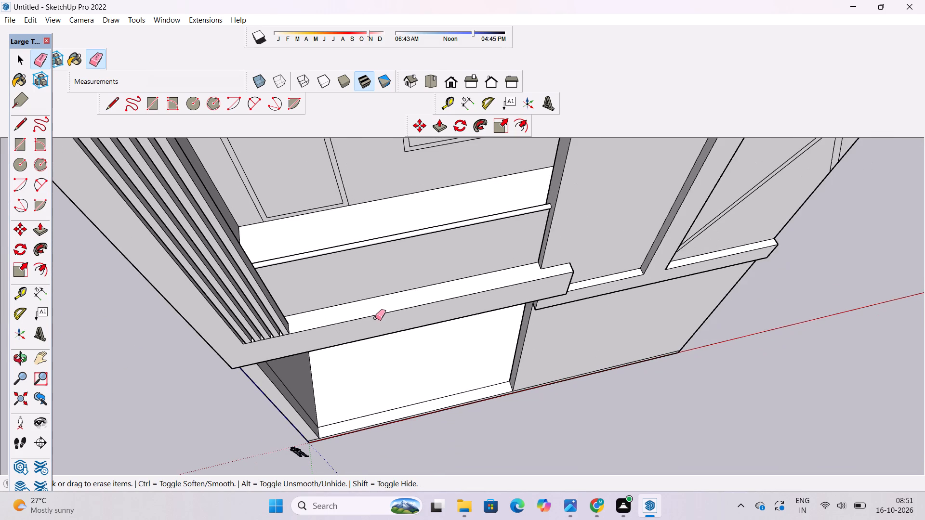
# Erase the stray vertical line beside the front corner of the roof slab's overhang.
pyautogui.press('o')
pyautogui.scroll(-4, 359, 304)
pyautogui.moveTo(402, 347); pyautogui.dragTo(405, 300)
pyautogui.scroll(-5, 405, 299)
pyautogui.keyDown('shift'); pyautogui.moveTo(405, 299); pyautogui.dragTo(410, 355); pyautogui.keyUp('shift')
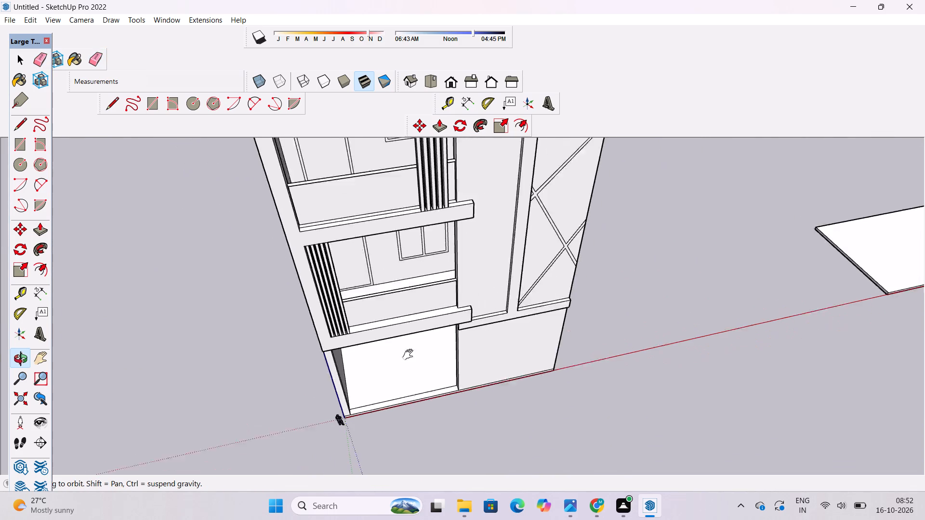
pyautogui.keyDown('shift'); pyautogui.moveTo(410, 355); pyautogui.dragTo(410, 360); pyautogui.keyUp('shift')
pyautogui.moveTo(421, 354); pyautogui.dragTo(422, 317)
pyautogui.scroll(-4, 425, 307)
pyautogui.keyDown('shift'); pyautogui.moveTo(428, 305); pyautogui.dragTo(439, 476); pyautogui.keyUp('shift')
pyautogui.moveTo(436, 393); pyautogui.dragTo(428, 298)
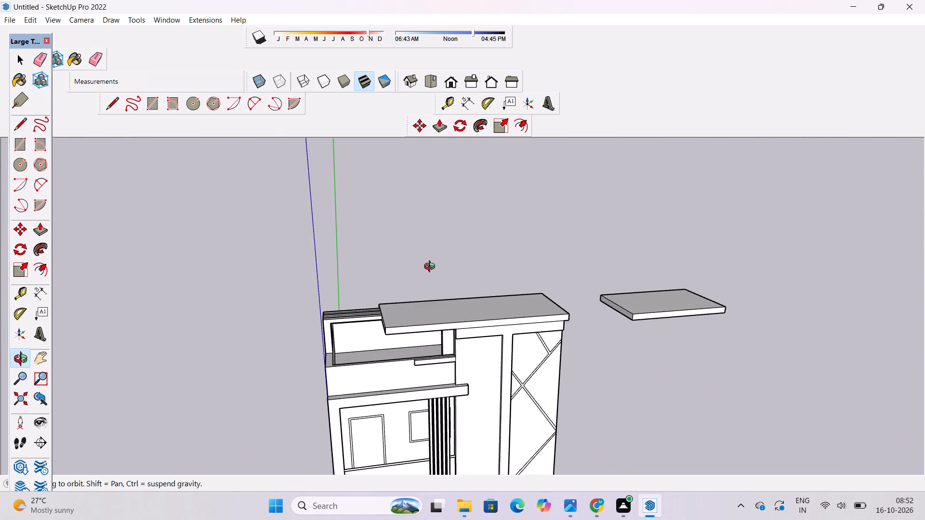
pyautogui.scroll(8, 396, 340)
pyautogui.moveTo(352, 312); pyautogui.dragTo(408, 215)
pyautogui.scroll(1, 413, 213)
pyautogui.moveTo(466, 202); pyautogui.dragTo(462, 201)
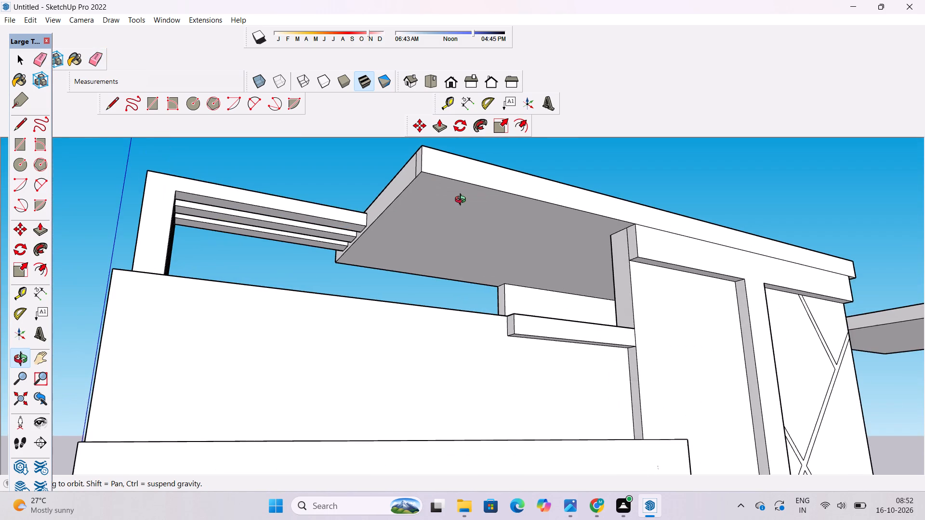
pyautogui.moveTo(462, 201); pyautogui.dragTo(455, 200)
pyautogui.moveTo(395, 185); pyautogui.dragTo(442, 256)
pyautogui.moveTo(472, 270); pyautogui.dragTo(502, 289)
pyautogui.press('e')
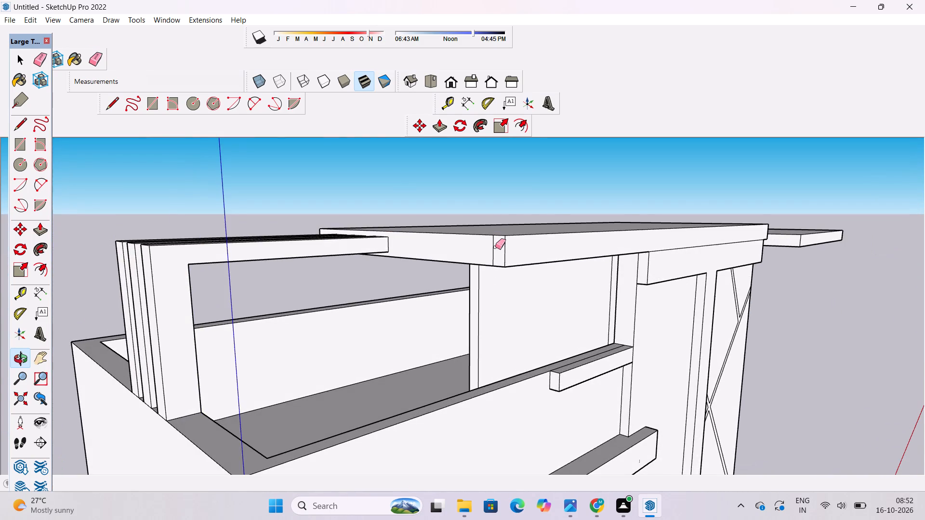
pyautogui.scroll(3, 495, 247)
pyautogui.click(492, 249)
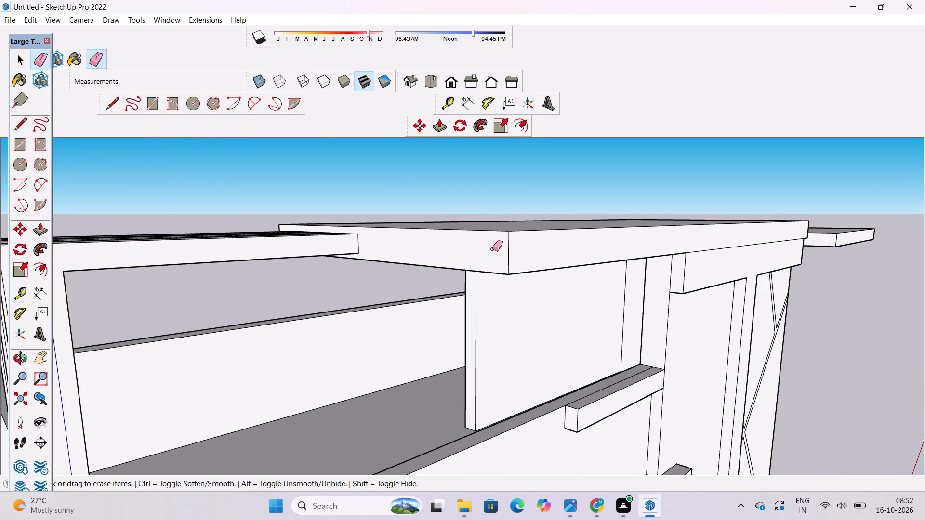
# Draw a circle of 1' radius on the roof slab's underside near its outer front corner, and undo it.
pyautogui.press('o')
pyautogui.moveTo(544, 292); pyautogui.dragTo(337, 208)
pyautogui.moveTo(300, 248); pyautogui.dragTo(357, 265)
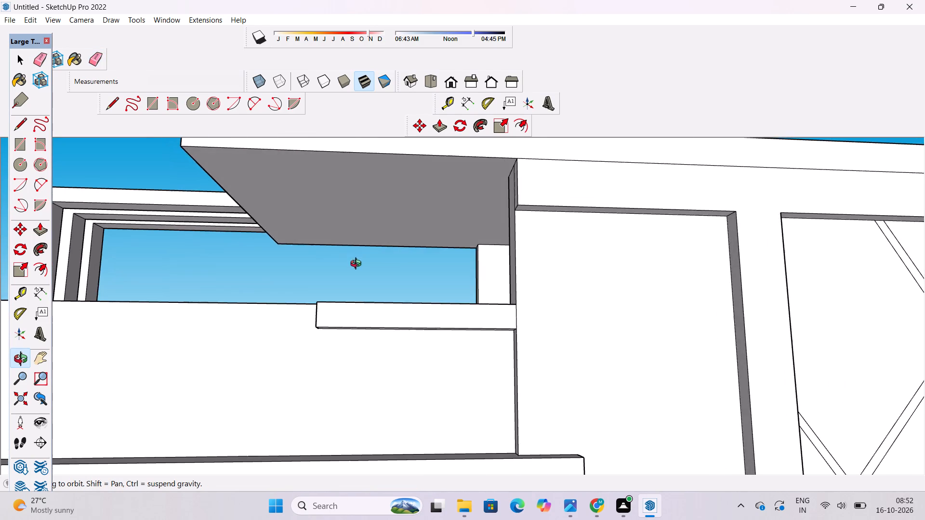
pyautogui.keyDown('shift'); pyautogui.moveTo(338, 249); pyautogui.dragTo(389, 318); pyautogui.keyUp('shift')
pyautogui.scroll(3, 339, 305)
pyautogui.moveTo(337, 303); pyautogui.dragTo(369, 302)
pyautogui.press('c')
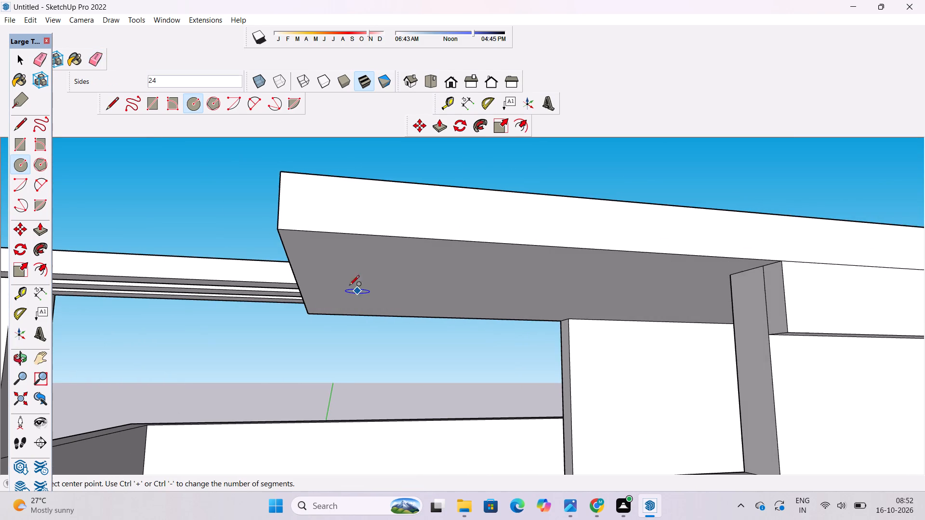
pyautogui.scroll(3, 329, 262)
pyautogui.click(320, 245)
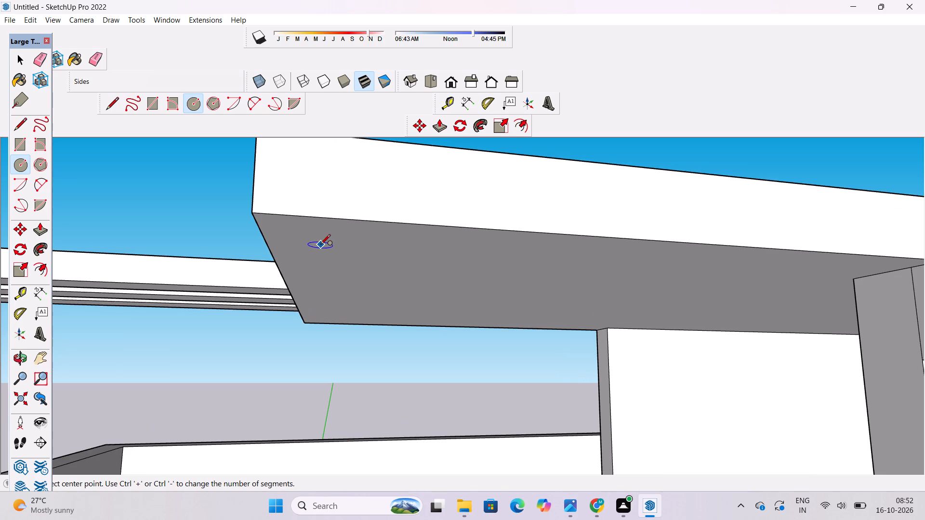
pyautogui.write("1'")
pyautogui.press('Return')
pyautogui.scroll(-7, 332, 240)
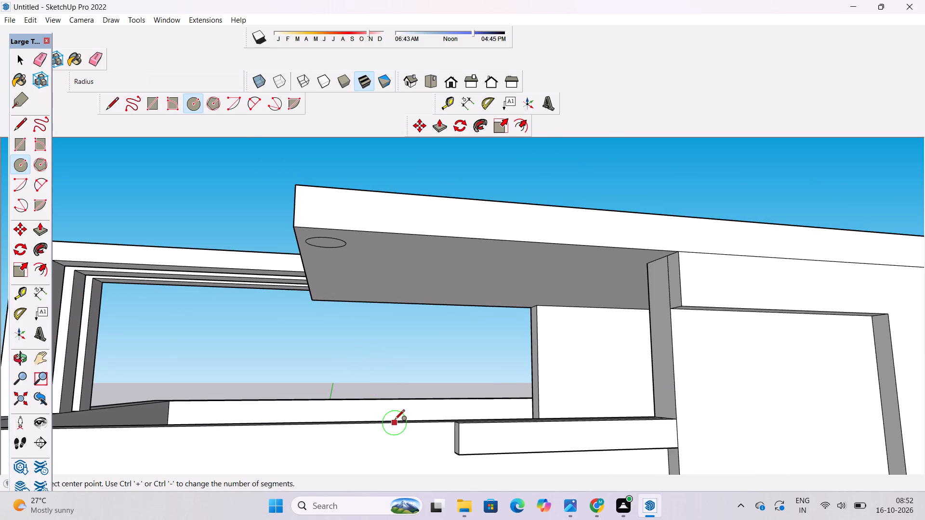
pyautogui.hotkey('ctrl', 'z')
# Draw a light outline circle of 8" radius on the roof slab's underside near its outer front corner.
pyautogui.click(329, 251)
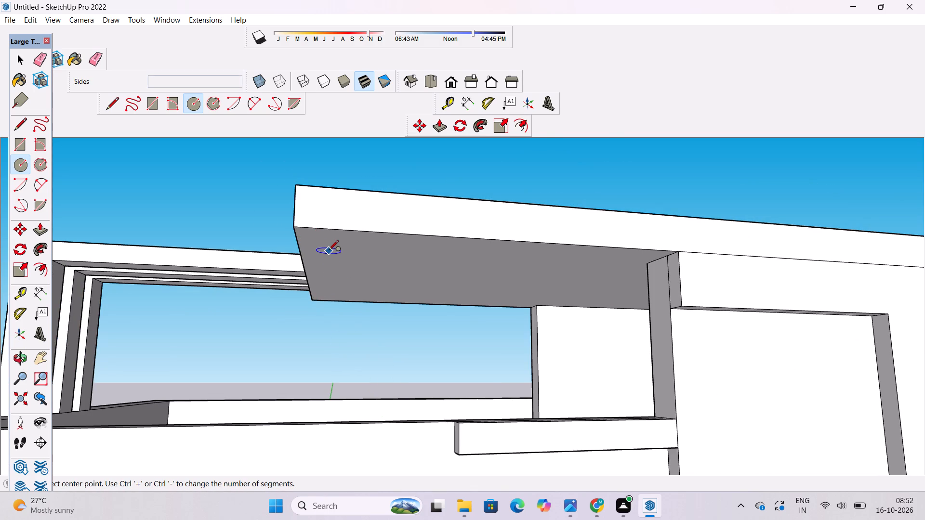
pyautogui.press('8')
pyautogui.hotkey('shift', '"')
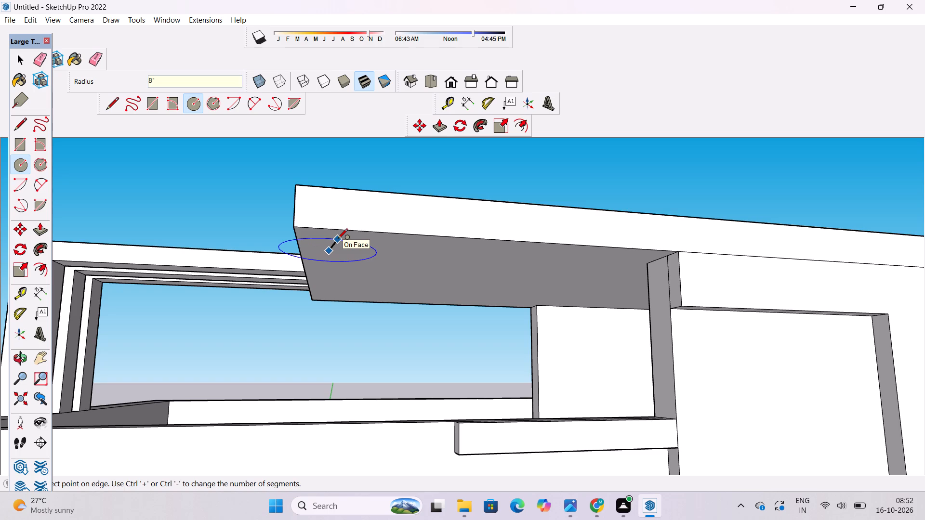
pyautogui.press('Return')
pyautogui.press('space')
# Copy the circle toward the back along the roof slab's outer side, making three copies spaced 5' apart.
pyautogui.scroll(4, 336, 259)
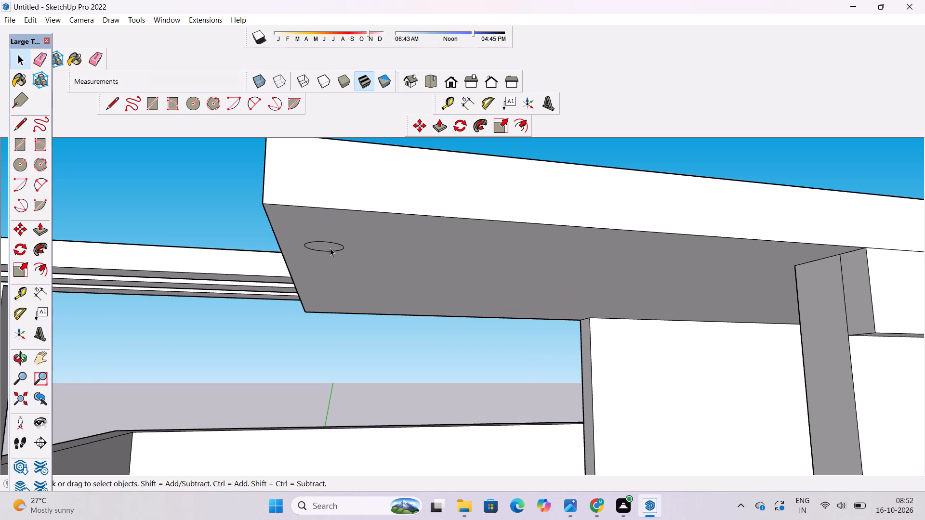
pyautogui.doubleClick(330, 248)
pyautogui.press('m')
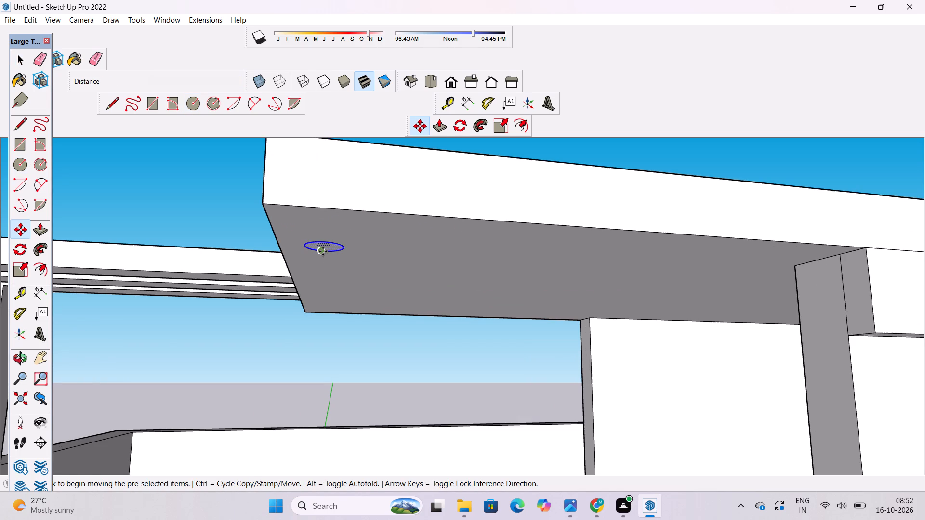
pyautogui.click(323, 251)
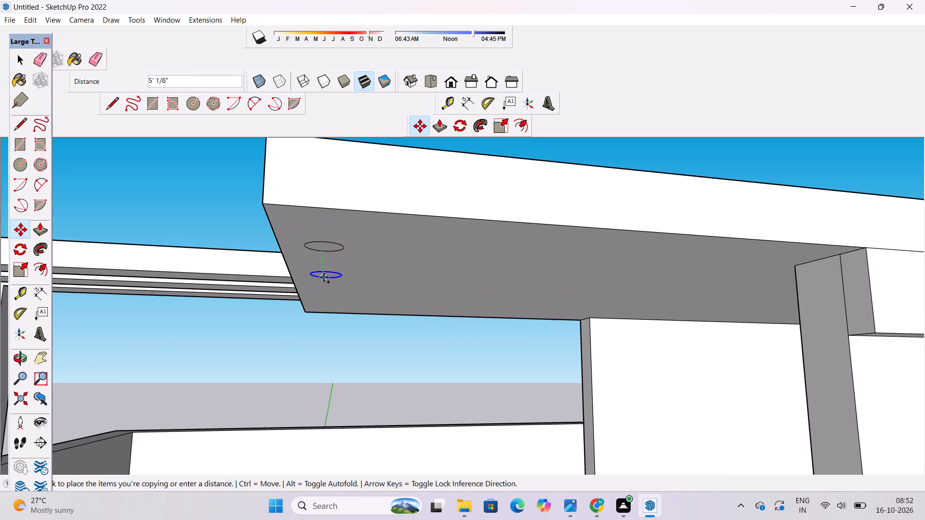
pyautogui.write("5'")
pyautogui.press('Return')
pyautogui.write('*3')
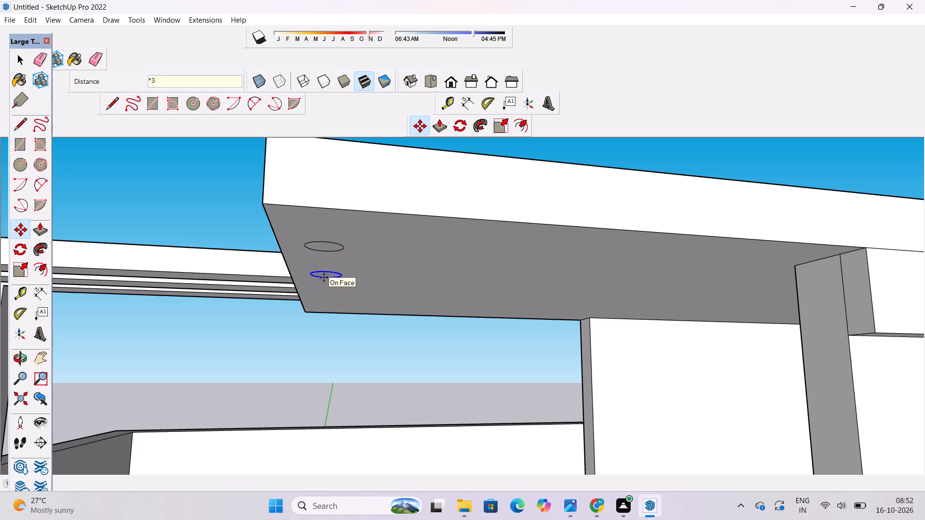
pyautogui.press('Return')
# Examine the row of circles under the roof slab and the top of the facade, and clear the selection.
pyautogui.press('o')
pyautogui.moveTo(380, 339); pyautogui.dragTo(362, 269)
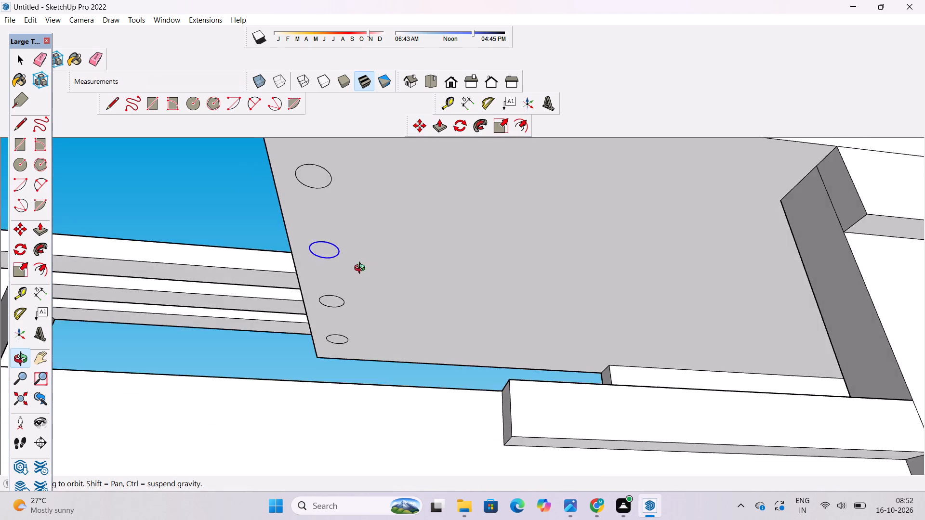
pyautogui.moveTo(362, 269); pyautogui.dragTo(429, 361)
pyautogui.scroll(-6, 428, 353)
pyautogui.moveTo(425, 348); pyautogui.dragTo(424, 343)
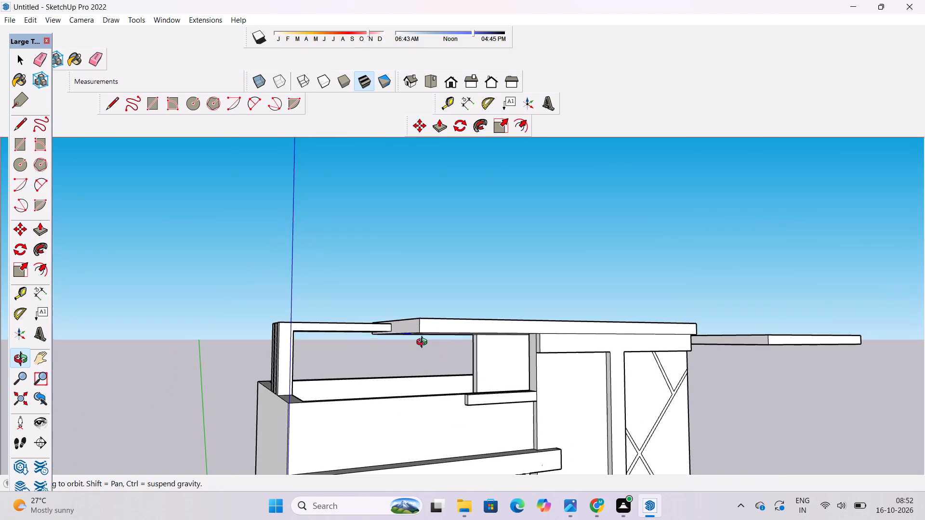
pyautogui.moveTo(424, 343); pyautogui.dragTo(407, 291)
pyautogui.moveTo(407, 291); pyautogui.dragTo(366, 335)
pyautogui.press('space')
pyautogui.click(460, 230)
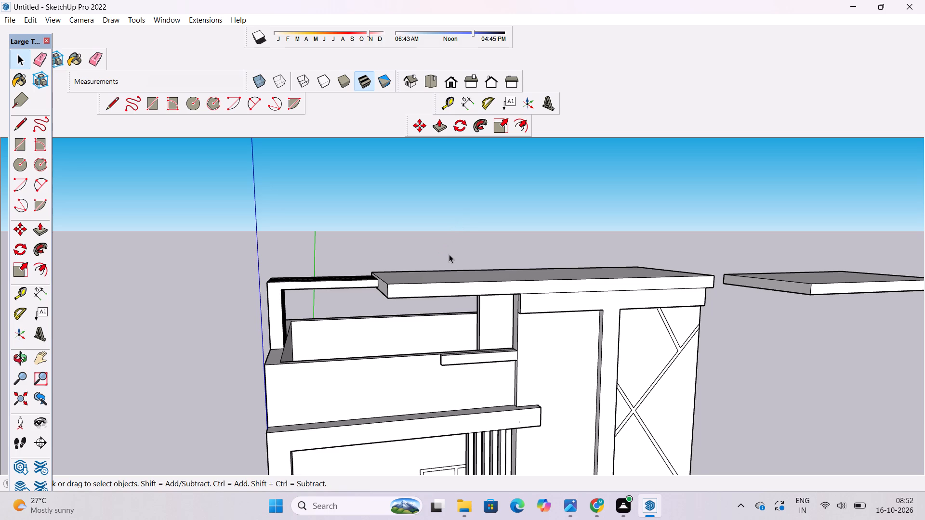
# Examine the building's facade from the roof slab down to the ground floor.
pyautogui.press('o')
pyautogui.moveTo(450, 314); pyautogui.dragTo(426, 285)
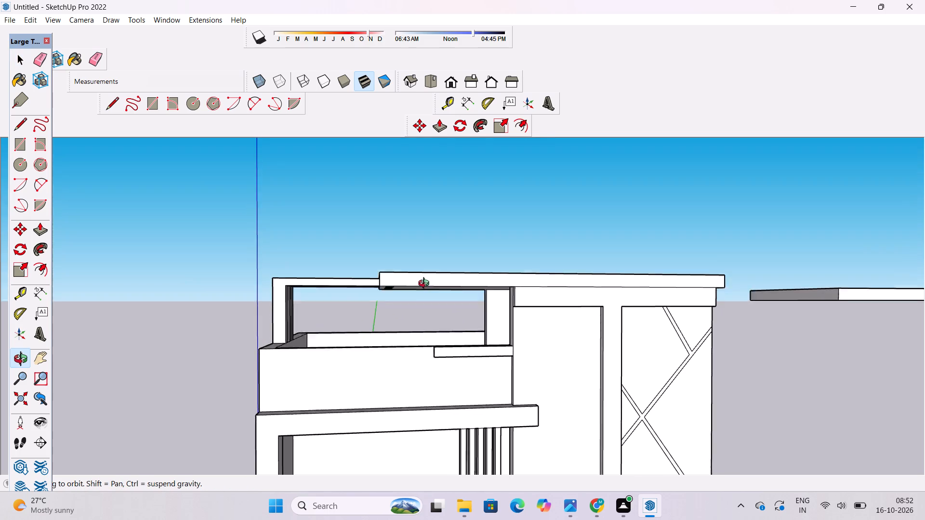
pyautogui.moveTo(426, 285); pyautogui.dragTo(419, 274)
pyautogui.keyDown('shift'); pyautogui.moveTo(418, 368); pyautogui.dragTo(426, 308); pyautogui.keyUp('shift')
pyautogui.scroll(-5, 428, 302)
pyautogui.moveTo(427, 307); pyautogui.dragTo(423, 379)
pyautogui.keyDown('shift'); pyautogui.moveTo(444, 399); pyautogui.dragTo(447, 277); pyautogui.keyUp('shift')
pyautogui.moveTo(450, 386); pyautogui.dragTo(394, 175)
pyautogui.moveTo(426, 298); pyautogui.dragTo(470, 395)
pyautogui.keyDown('shift'); pyautogui.moveTo(469, 396); pyautogui.dragTo(457, 274); pyautogui.keyUp('shift')
pyautogui.scroll(-3, 457, 274)
pyautogui.moveTo(473, 271); pyautogui.dragTo(455, 348)
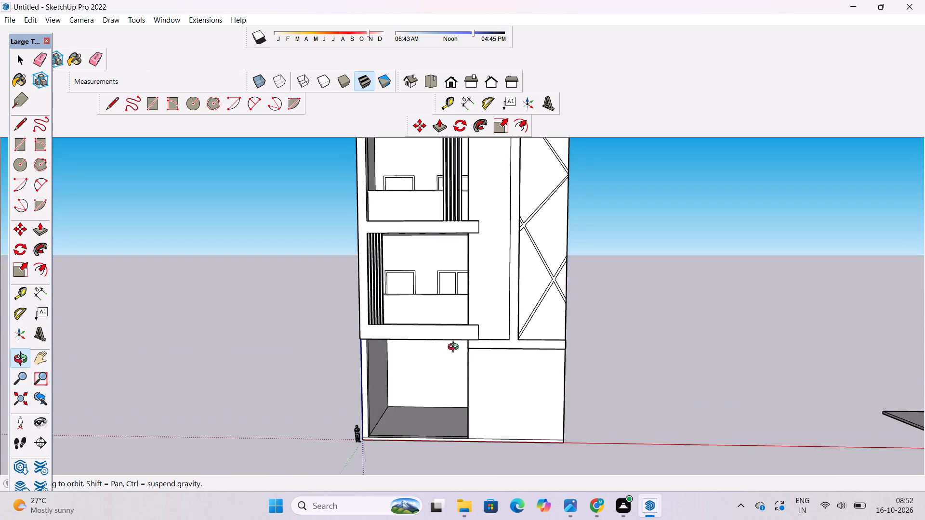
# Draw a 32' vertical line dividing the blank ground-floor front wall, from the middle of its base edge up to the projecting band.
pyautogui.moveTo(455, 348); pyautogui.dragTo(435, 361)
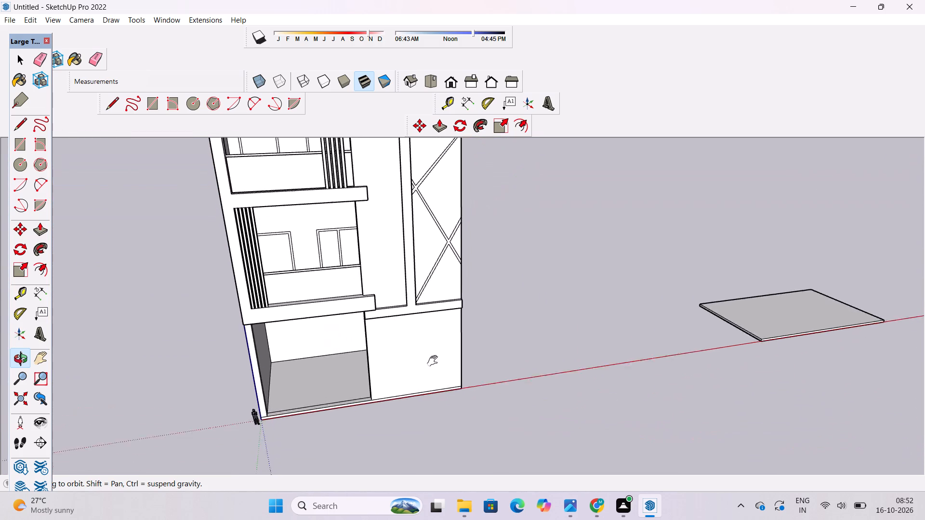
pyautogui.moveTo(435, 361); pyautogui.dragTo(434, 351)
pyautogui.moveTo(434, 351); pyautogui.dragTo(402, 363)
pyautogui.scroll(2, 421, 378)
pyautogui.keyDown('shift'); pyautogui.moveTo(420, 376); pyautogui.dragTo(413, 385); pyautogui.keyUp('shift')
pyautogui.moveTo(413, 388); pyautogui.dragTo(413, 385)
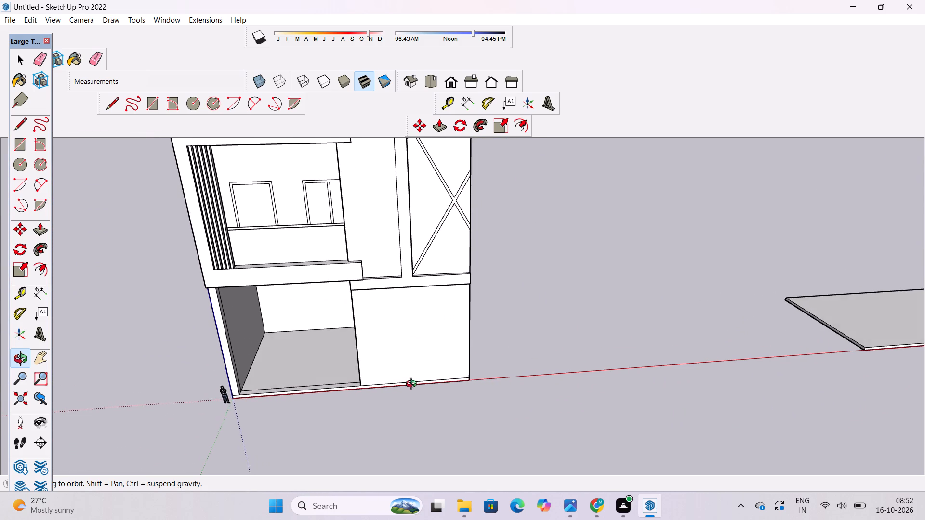
pyautogui.moveTo(413, 385); pyautogui.dragTo(413, 383)
pyautogui.press('l')
pyautogui.scroll(5, 412, 388)
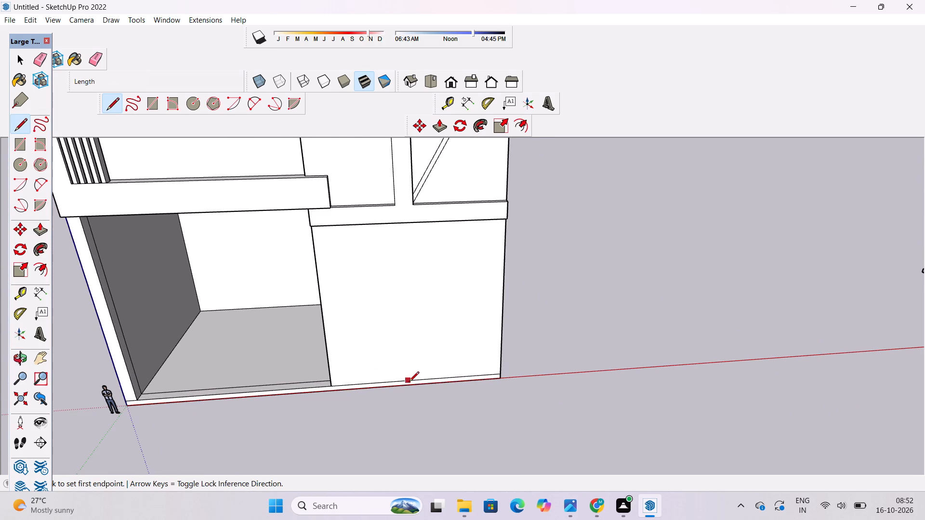
pyautogui.click(416, 381)
pyautogui.scroll(6, 413, 334)
pyautogui.scroll(-1, 408, 229)
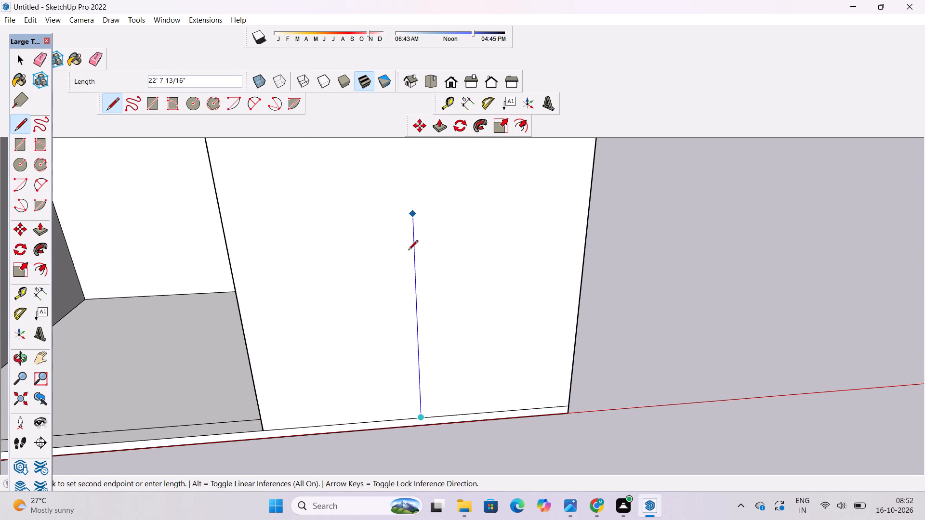
pyautogui.scroll(-5, 408, 251)
pyautogui.press('o')
pyautogui.moveTo(420, 327); pyautogui.dragTo(415, 261)
pyautogui.keyDown('shift'); pyautogui.moveTo(415, 260); pyautogui.dragTo(443, 353); pyautogui.keyUp('shift')
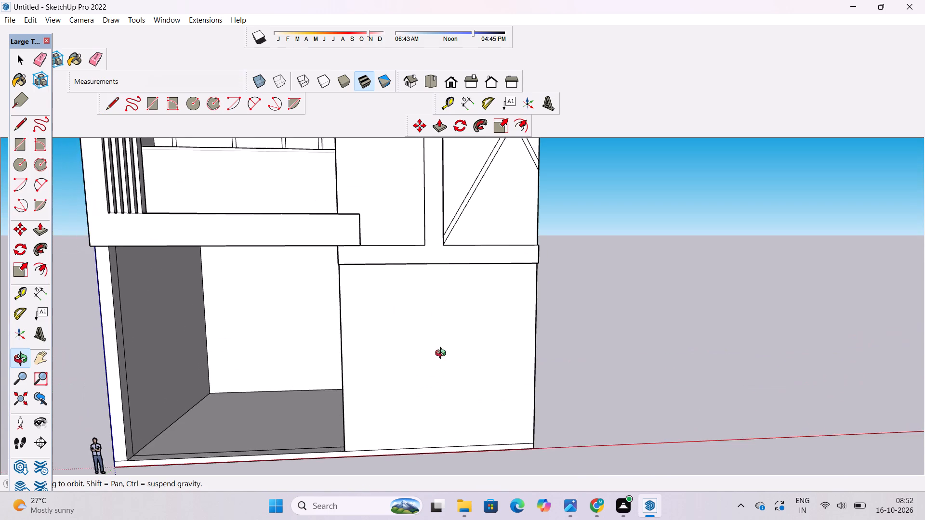
pyautogui.moveTo(443, 353); pyautogui.dragTo(443, 300)
pyautogui.press('l')
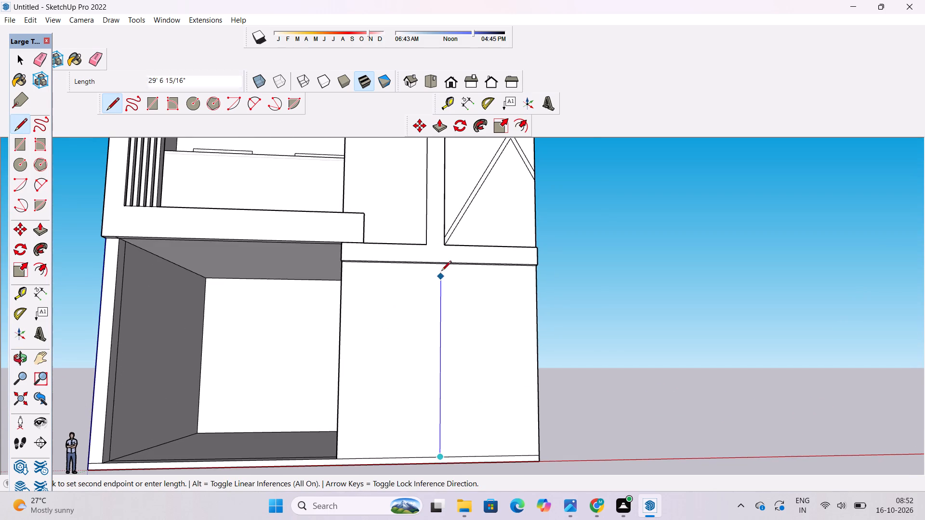
pyautogui.scroll(10, 441, 272)
pyautogui.click(438, 251)
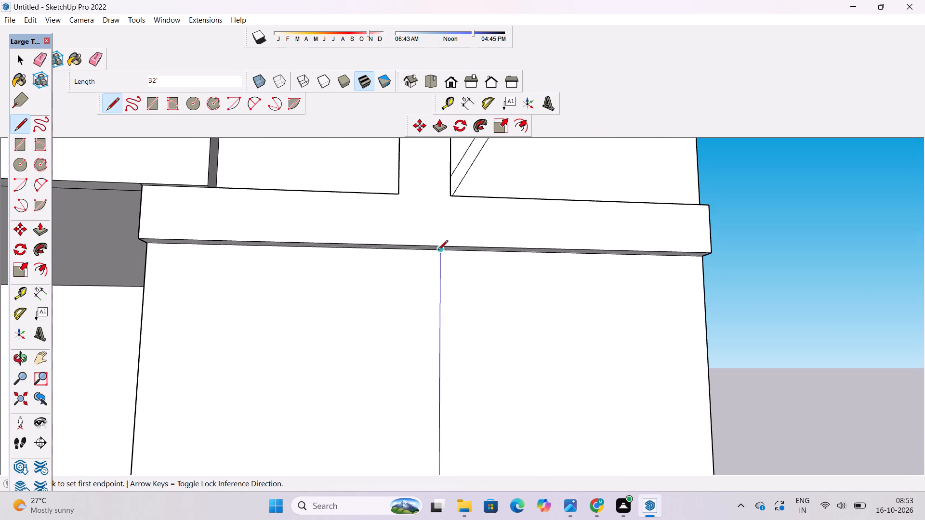
# Erase the inner floor line along the front of the ground-floor opening and the short line across the base of its outer pillar.
pyautogui.press('o')
pyautogui.scroll(-10, 436, 233)
pyautogui.moveTo(437, 237); pyautogui.dragTo(442, 315)
pyautogui.keyDown('shift'); pyautogui.moveTo(443, 320); pyautogui.dragTo(451, 232); pyautogui.keyUp('shift')
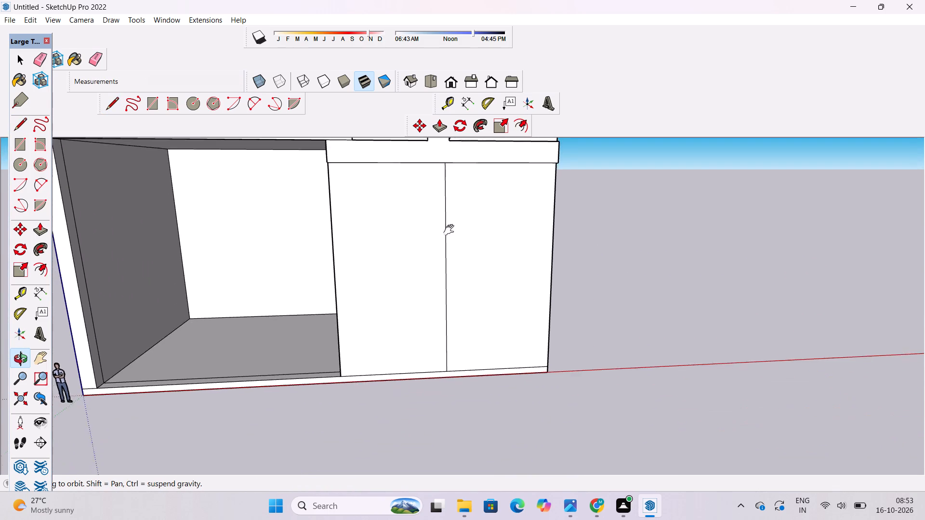
pyautogui.scroll(-6, 451, 230)
pyautogui.moveTo(459, 241); pyautogui.dragTo(461, 300)
pyautogui.keyDown('shift'); pyautogui.moveTo(461, 294); pyautogui.dragTo(461, 247); pyautogui.keyUp('shift')
pyautogui.scroll(-3, 460, 238)
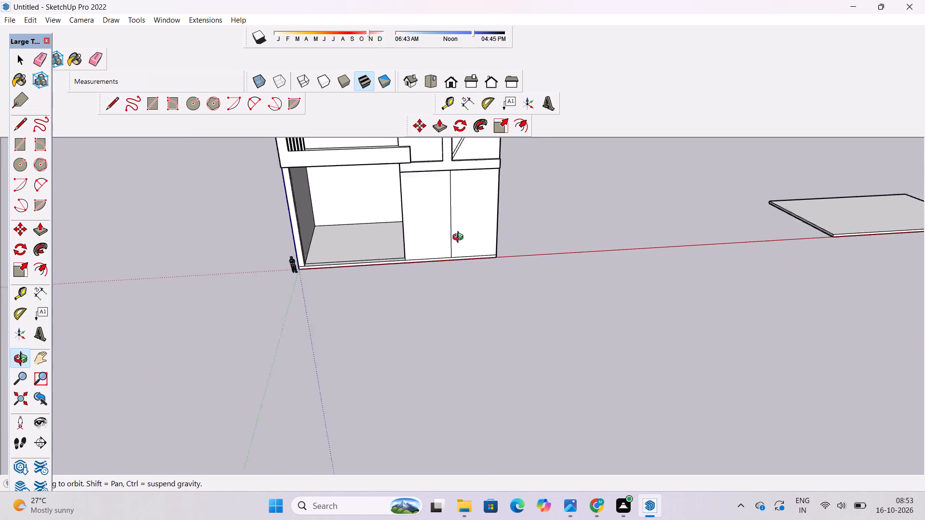
pyautogui.scroll(-2, 460, 238)
pyautogui.moveTo(462, 263); pyautogui.dragTo(466, 295)
pyautogui.scroll(5, 365, 277)
pyautogui.moveTo(363, 275); pyautogui.dragTo(373, 295)
pyautogui.moveTo(378, 298); pyautogui.dragTo(485, 313)
pyautogui.scroll(2, 386, 301)
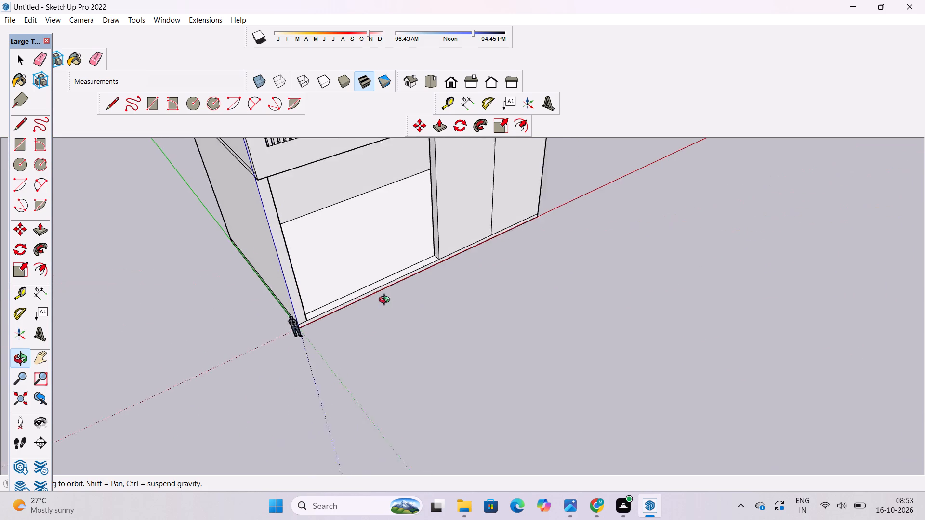
pyautogui.scroll(2, 386, 301)
pyautogui.keyDown('shift'); pyautogui.moveTo(383, 292); pyautogui.dragTo(396, 312); pyautogui.keyUp('shift')
pyautogui.press('e')
pyautogui.moveTo(376, 279); pyautogui.dragTo(378, 296)
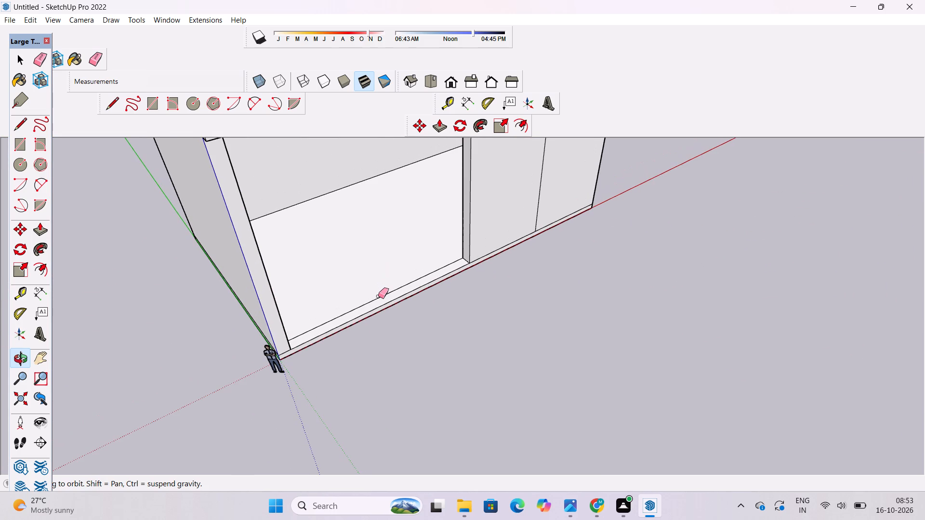
pyautogui.click(378, 296)
pyautogui.scroll(-5, 236, 254)
pyautogui.scroll(11, 260, 339)
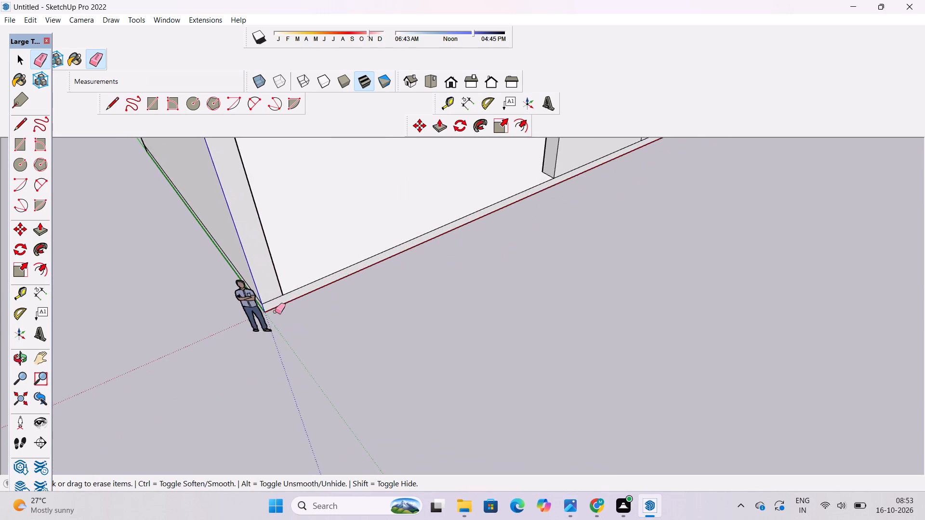
pyautogui.scroll(3, 275, 312)
pyautogui.moveTo(273, 286); pyautogui.dragTo(272, 298)
# Draw a 1' vertical line from the opening's lower corner at the outer pillar down to the ground edge.
pyautogui.press('l')
pyautogui.scroll(5, 289, 312)
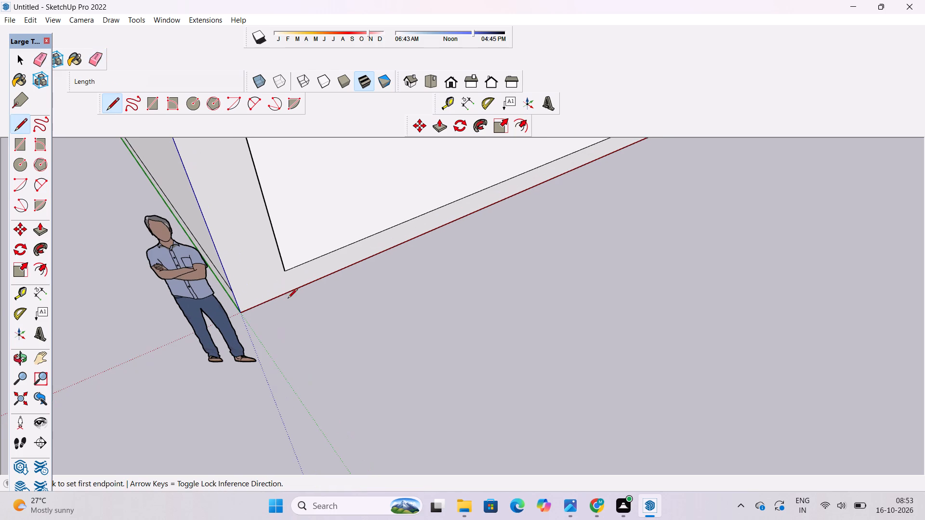
pyautogui.click(285, 272)
pyautogui.click(289, 294)
pyautogui.press('space')
# Erase the vertical line near the front edge on the inner side wall of the ground-floor opening.
pyautogui.write('o')
pyautogui.scroll(-7, 309, 313)
pyautogui.moveTo(435, 351); pyautogui.dragTo(328, 298)
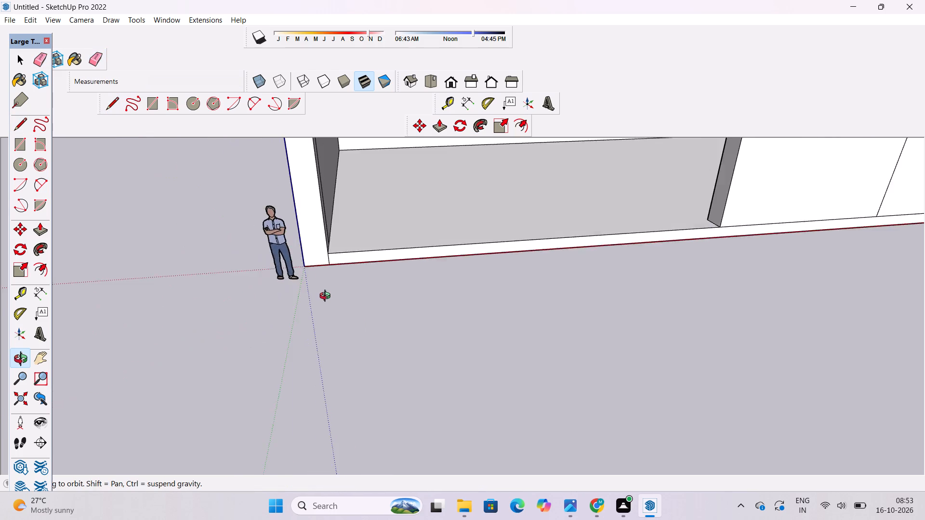
pyautogui.scroll(-4, 327, 297)
pyautogui.keyDown('shift'); pyautogui.moveTo(328, 293); pyautogui.dragTo(302, 344); pyautogui.keyUp('shift')
pyautogui.keyDown('shift'); pyautogui.moveTo(326, 302); pyautogui.dragTo(333, 352); pyautogui.keyUp('shift')
pyautogui.moveTo(351, 359); pyautogui.dragTo(305, 325)
pyautogui.press('e')
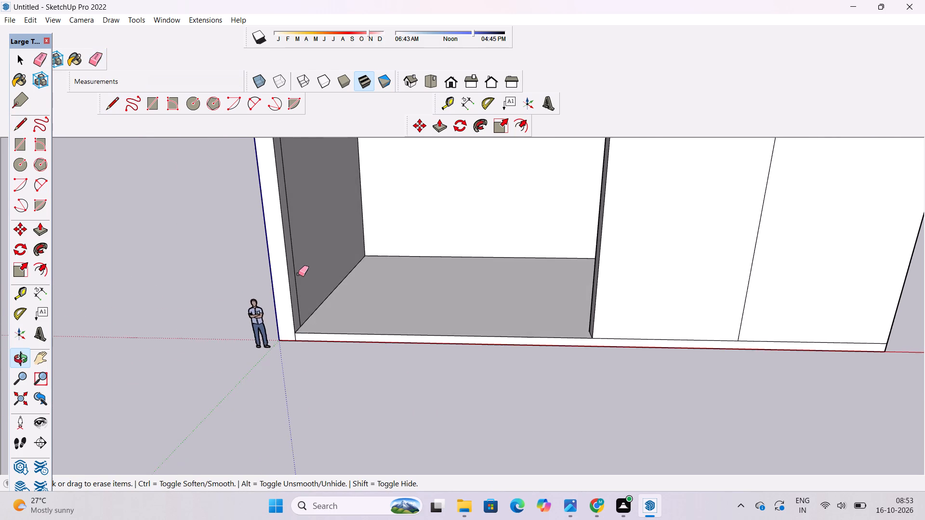
pyautogui.scroll(4, 299, 267)
pyautogui.moveTo(294, 258); pyautogui.dragTo(289, 269)
# Examine the ground-floor opening, its side wall and base edges from several angles.
pyautogui.scroll(-11, 363, 317)
pyautogui.press('o')
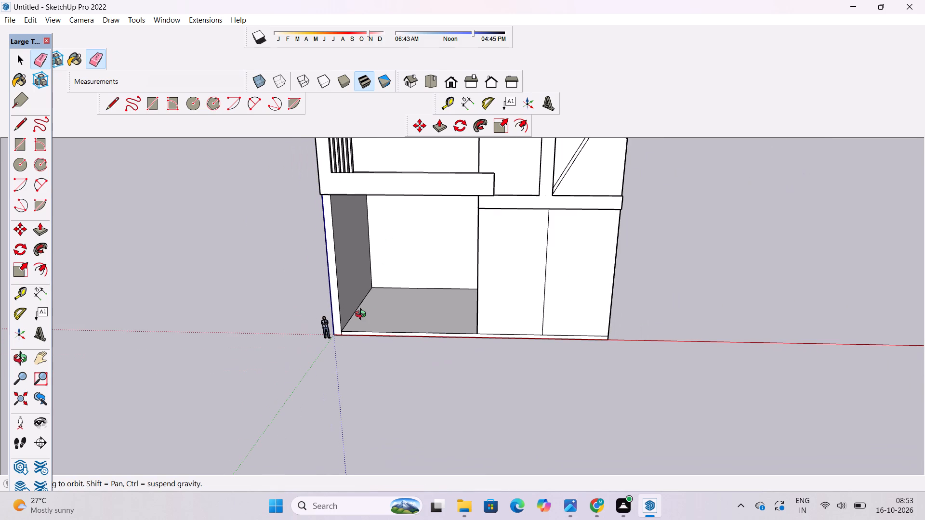
pyautogui.moveTo(308, 337); pyautogui.dragTo(423, 385)
pyautogui.scroll(2, 356, 353)
pyautogui.moveTo(370, 371); pyautogui.dragTo(302, 349)
pyautogui.moveTo(387, 335); pyautogui.dragTo(390, 360)
pyautogui.moveTo(390, 361); pyautogui.dragTo(323, 338)
pyautogui.scroll(4, 434, 311)
pyautogui.keyDown('shift'); pyautogui.moveTo(424, 340); pyautogui.dragTo(432, 368); pyautogui.keyUp('shift')
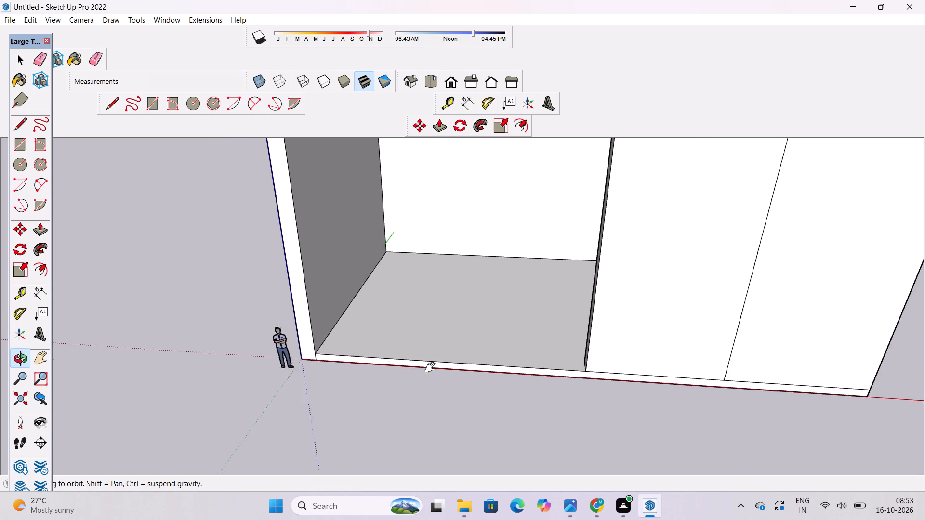
pyautogui.keyDown('shift'); pyautogui.moveTo(432, 368); pyautogui.dragTo(435, 376); pyautogui.keyUp('shift')
pyautogui.moveTo(340, 393); pyautogui.dragTo(318, 320)
pyautogui.scroll(-7, 322, 314)
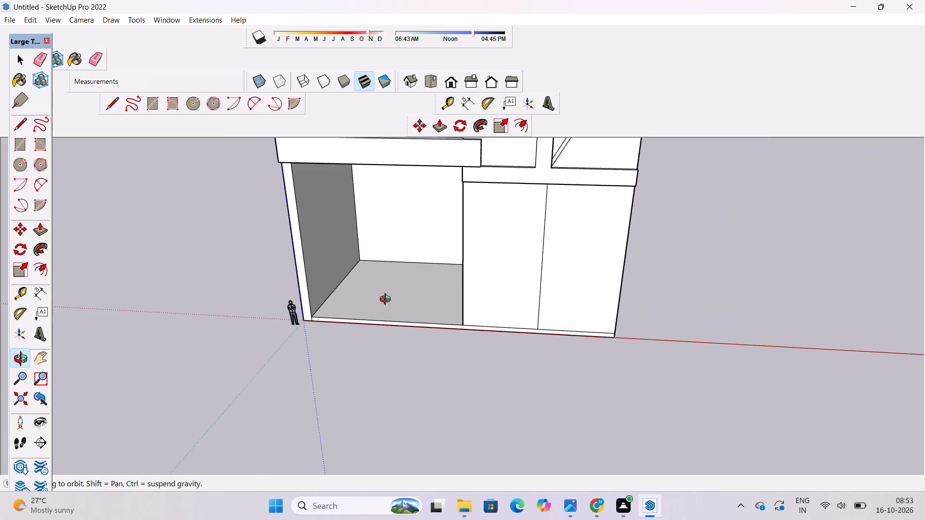
pyautogui.keyDown('shift'); pyautogui.moveTo(381, 299); pyautogui.dragTo(301, 309); pyautogui.keyUp('shift')
pyautogui.keyDown('shift'); pyautogui.moveTo(300, 309); pyautogui.dragTo(353, 356); pyautogui.keyUp('shift')
pyautogui.scroll(-6, 373, 344)
pyautogui.keyDown('shift'); pyautogui.moveTo(366, 342); pyautogui.dragTo(342, 369); pyautogui.keyUp('shift')
# Move the entire connected building about 42' 10" along the red axis, away from the origin and the scale figure.
pyautogui.press('space')
pyautogui.scroll(-2, 357, 319)
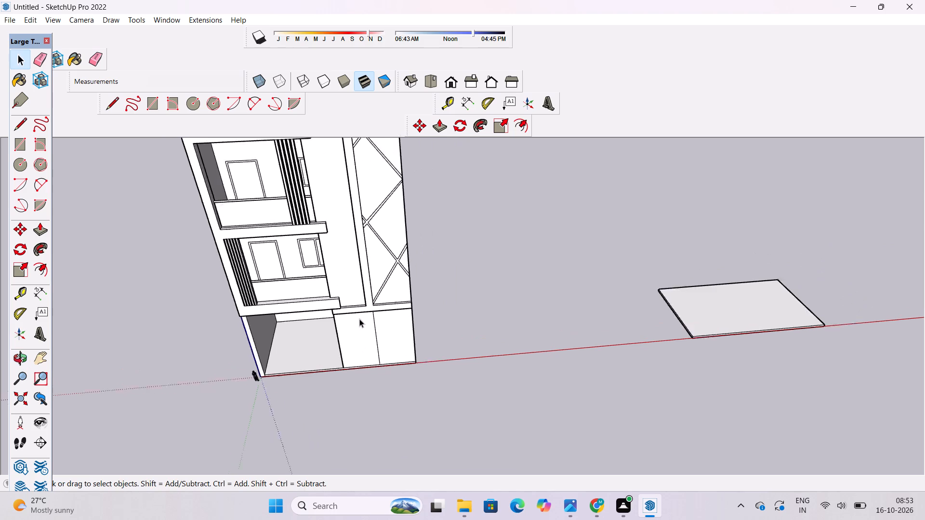
pyautogui.scroll(-9, 359, 319)
pyautogui.tripleClick(362, 303)
pyautogui.click(362, 303)
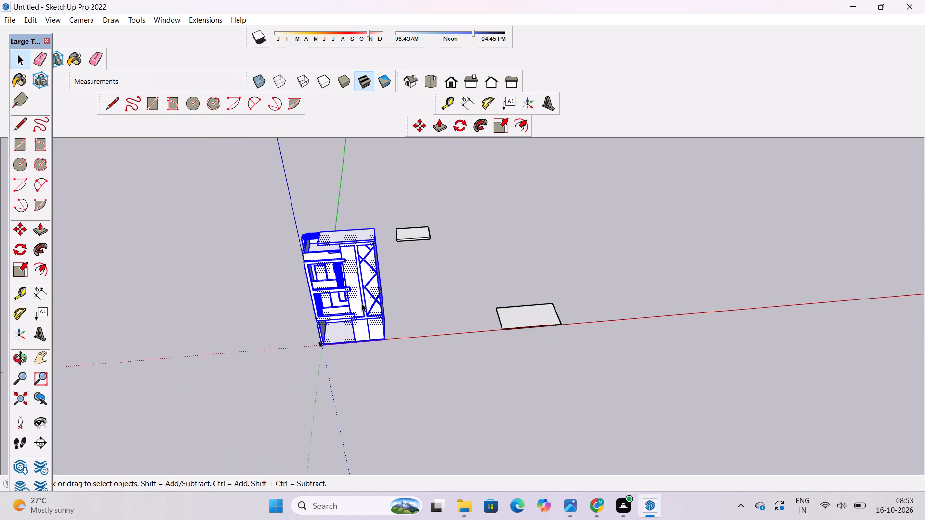
pyautogui.press('m')
pyautogui.scroll(5, 371, 343)
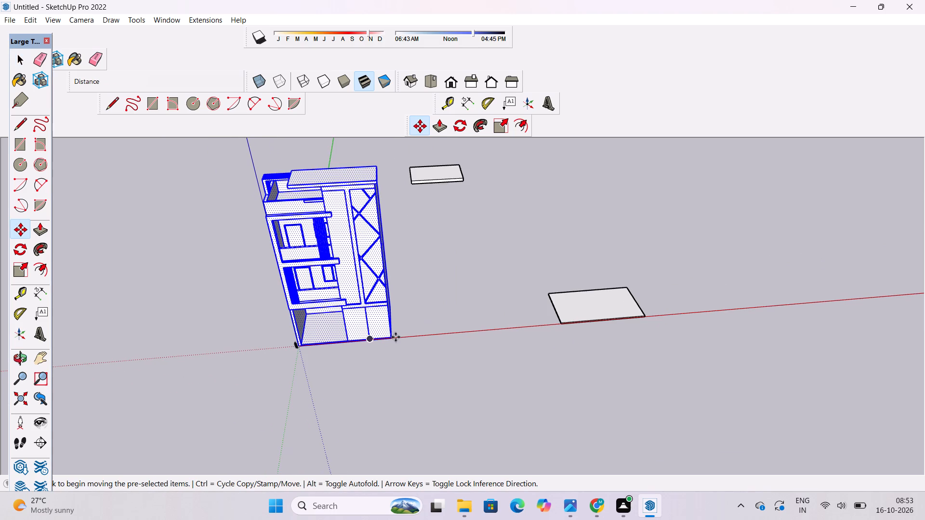
pyautogui.click(393, 340)
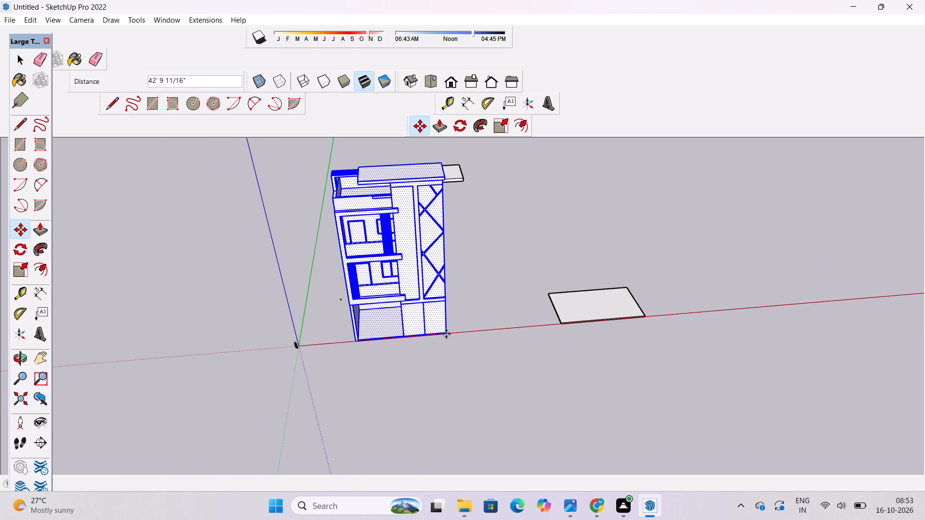
pyautogui.click(446, 334)
# Delete the two loose slabs left beside the building, one on the ground and one near the roof.
pyautogui.press('space')
pyautogui.click(570, 304)
pyautogui.press('Delete')
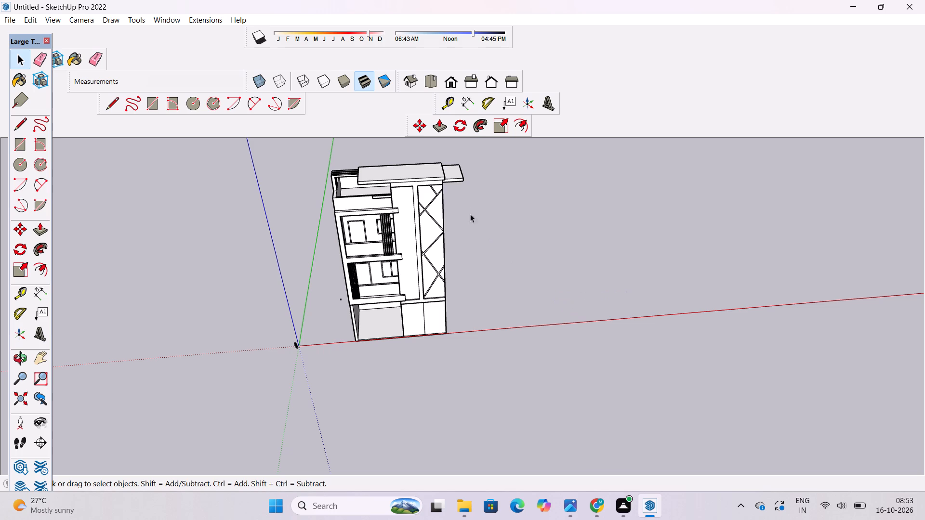
pyautogui.click(456, 175)
pyautogui.press('Delete')
# Erase the tiny stray piece of geometry floating beside the building's outer side wall.
pyautogui.press('o')
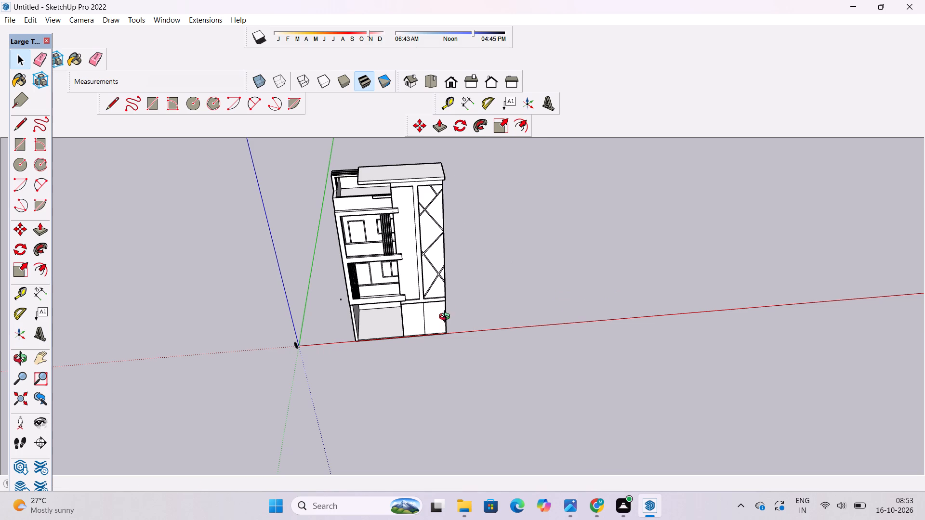
pyautogui.moveTo(446, 318); pyautogui.dragTo(452, 279)
pyautogui.scroll(3, 390, 309)
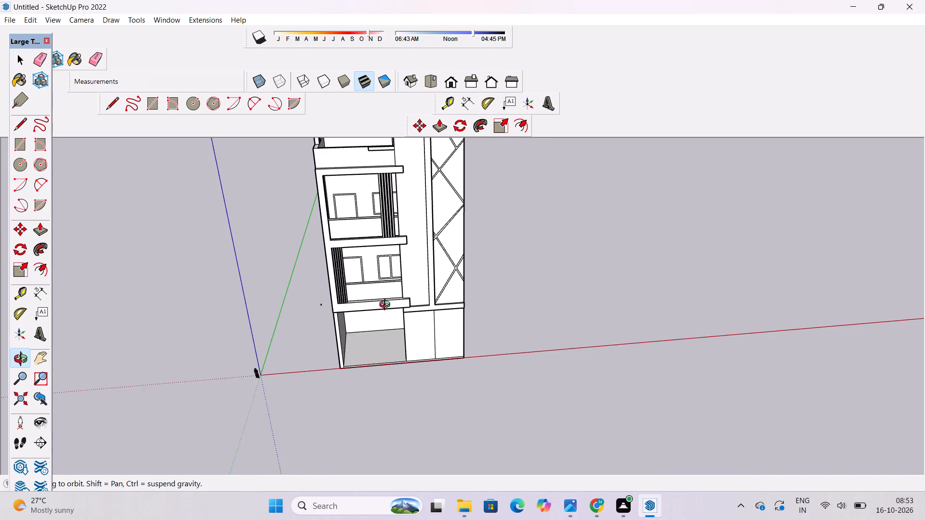
pyautogui.keyDown('shift'); pyautogui.moveTo(387, 305); pyautogui.dragTo(387, 321); pyautogui.keyUp('shift')
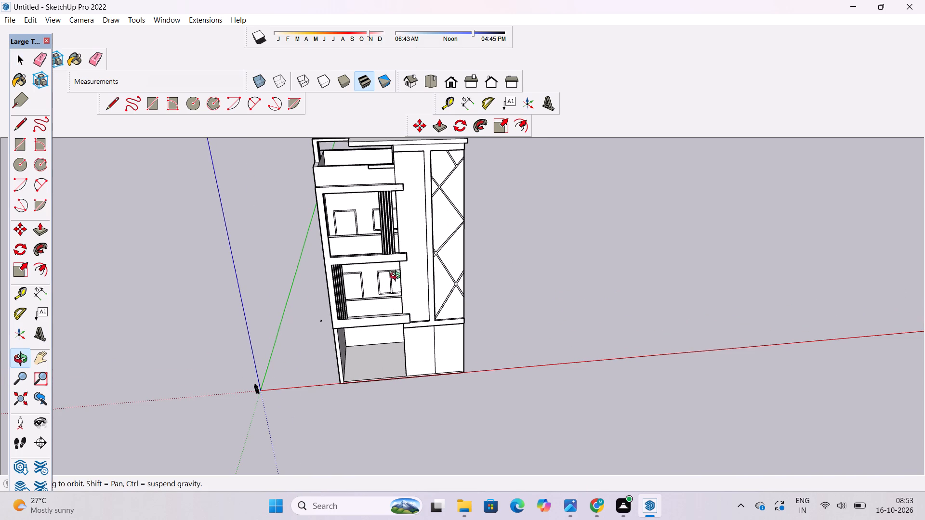
pyautogui.moveTo(392, 299); pyautogui.dragTo(445, 277)
pyautogui.moveTo(419, 312); pyautogui.dragTo(370, 320)
pyautogui.moveTo(370, 316); pyautogui.dragTo(378, 336)
pyautogui.moveTo(379, 329); pyautogui.dragTo(387, 275)
pyautogui.scroll(4, 415, 354)
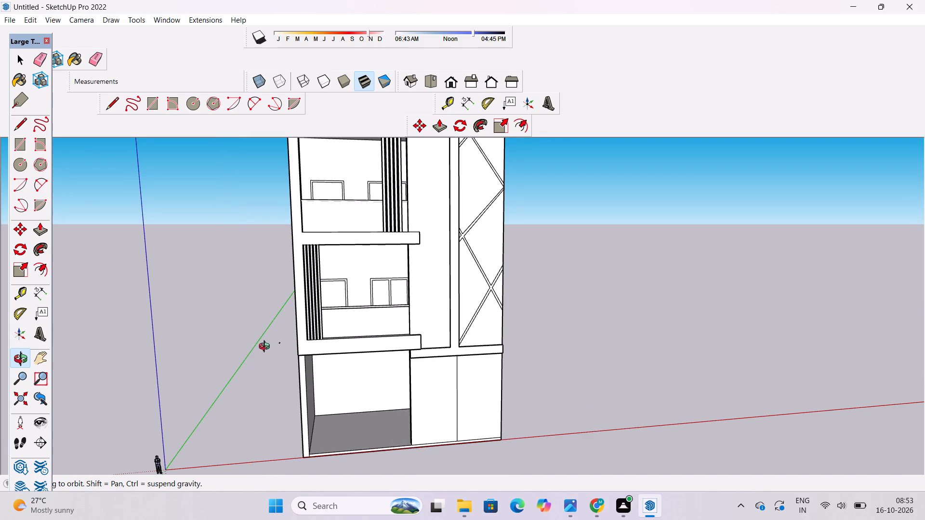
pyautogui.press('r')
pyautogui.press('e')
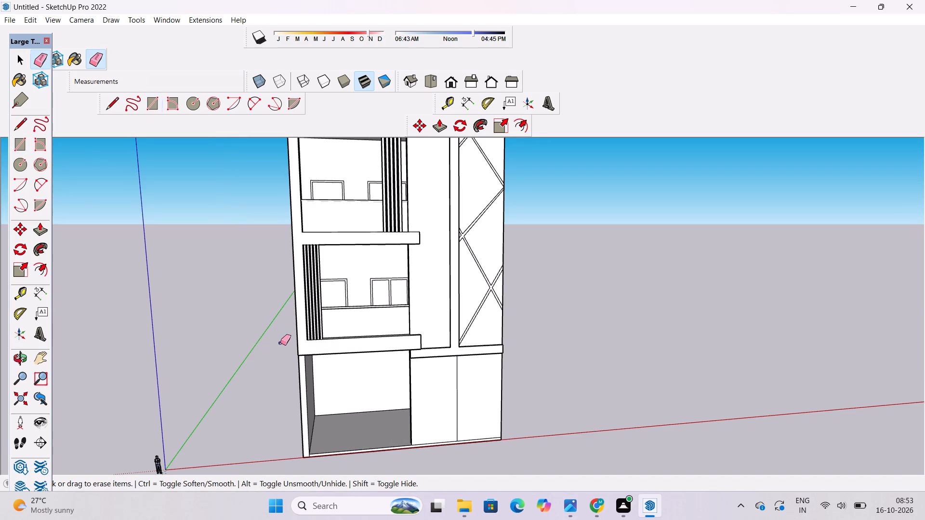
pyautogui.click(280, 343)
# Examine the front of the moved building and its ground-floor opening up close.
pyautogui.press('o')
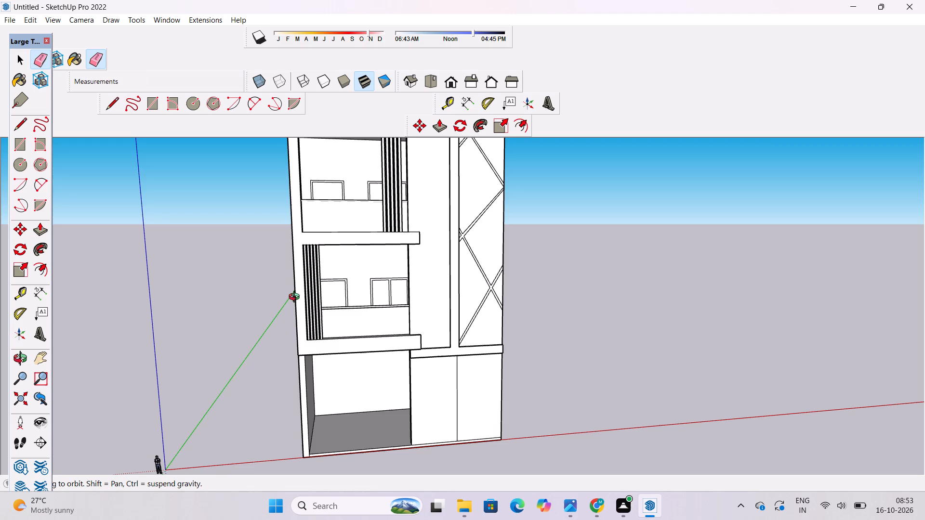
pyautogui.keyDown('shift'); pyautogui.moveTo(304, 331); pyautogui.dragTo(301, 313); pyautogui.keyUp('shift')
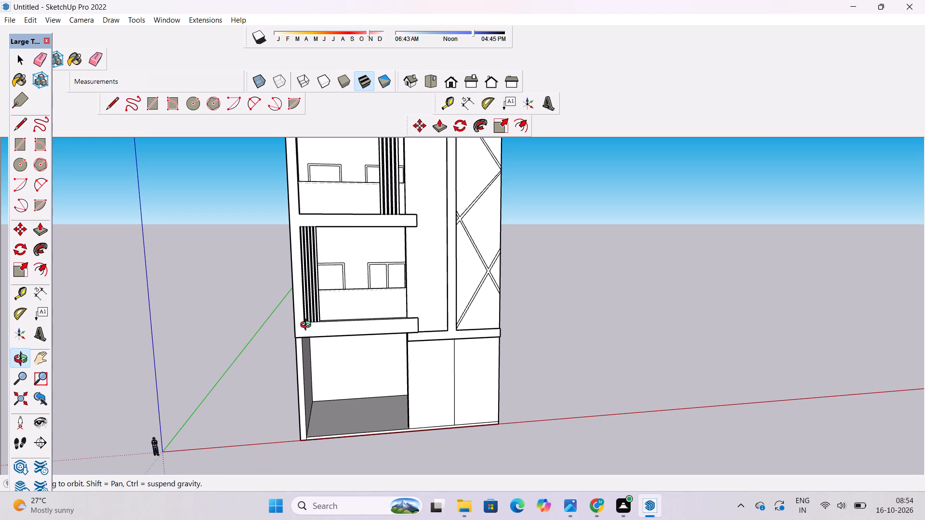
pyautogui.moveTo(401, 331); pyautogui.dragTo(389, 331)
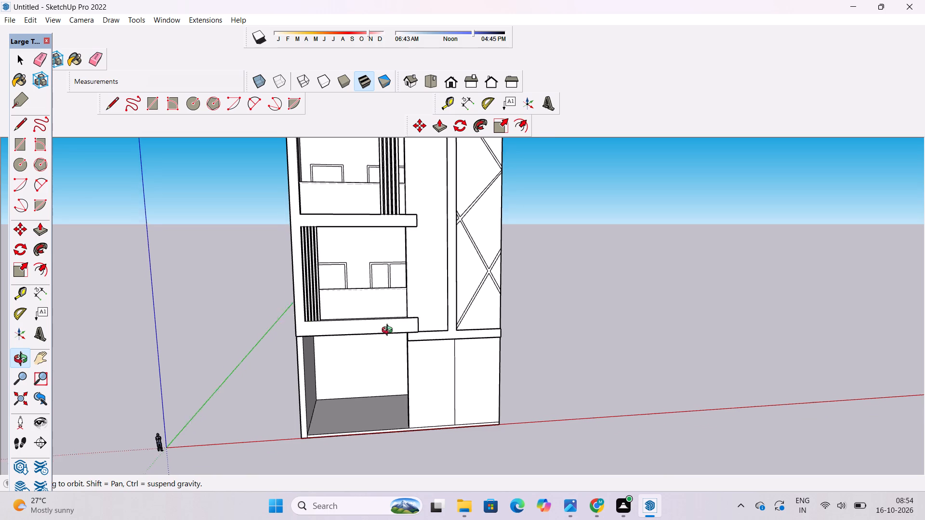
pyautogui.moveTo(389, 331); pyautogui.dragTo(352, 338)
pyautogui.moveTo(355, 344); pyautogui.dragTo(415, 367)
pyautogui.moveTo(302, 456); pyautogui.dragTo(298, 413)
pyautogui.scroll(3, 321, 399)
pyautogui.moveTo(369, 416); pyautogui.dragTo(234, 450)
pyautogui.scroll(5, 325, 384)
pyautogui.keyDown('shift'); pyautogui.moveTo(327, 388); pyautogui.dragTo(266, 354); pyautogui.keyUp('shift')
pyautogui.moveTo(265, 354); pyautogui.dragTo(269, 359)
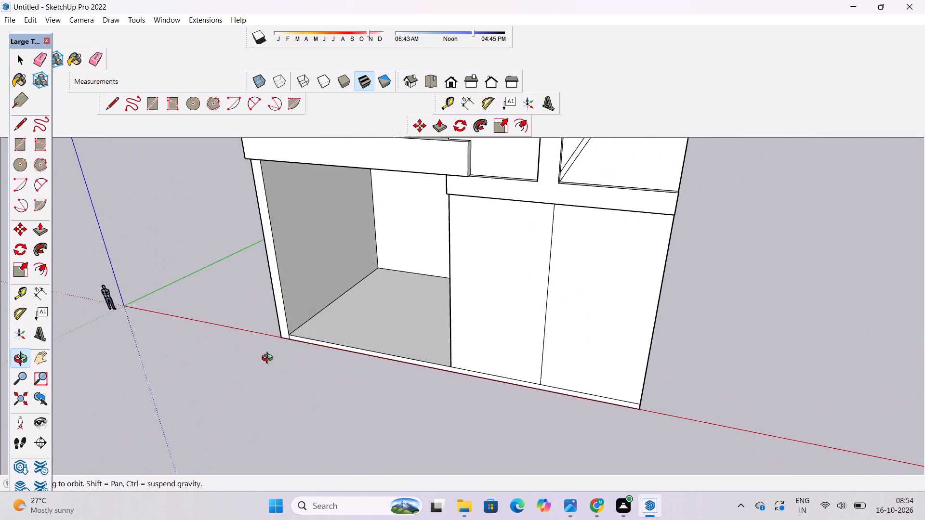
# Erase the horizontal edge running just above the ground along the building's outer side wall.
pyautogui.moveTo(269, 359); pyautogui.dragTo(330, 380)
pyautogui.scroll(3, 326, 368)
pyautogui.scroll(-3, 372, 313)
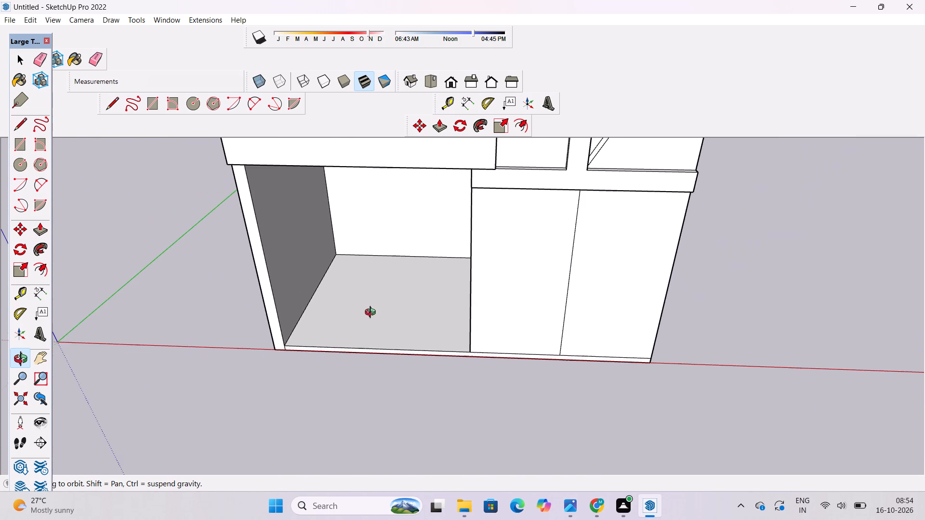
pyautogui.scroll(-1, 372, 313)
pyautogui.moveTo(527, 302); pyautogui.dragTo(375, 322)
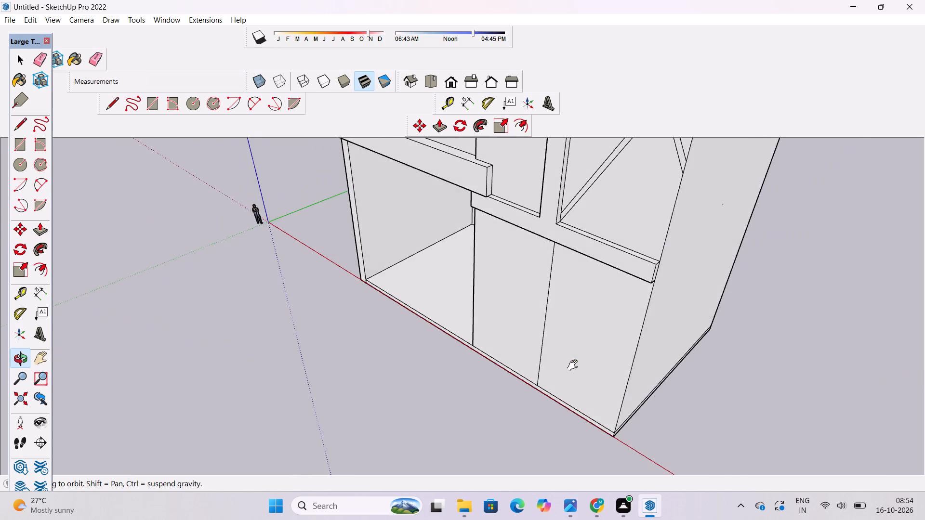
pyautogui.keyDown('shift'); pyautogui.moveTo(571, 351); pyautogui.dragTo(549, 290); pyautogui.keyUp('shift')
pyautogui.moveTo(640, 361); pyautogui.dragTo(490, 374)
pyautogui.moveTo(495, 409); pyautogui.dragTo(506, 348)
pyautogui.moveTo(525, 368); pyautogui.dragTo(544, 366)
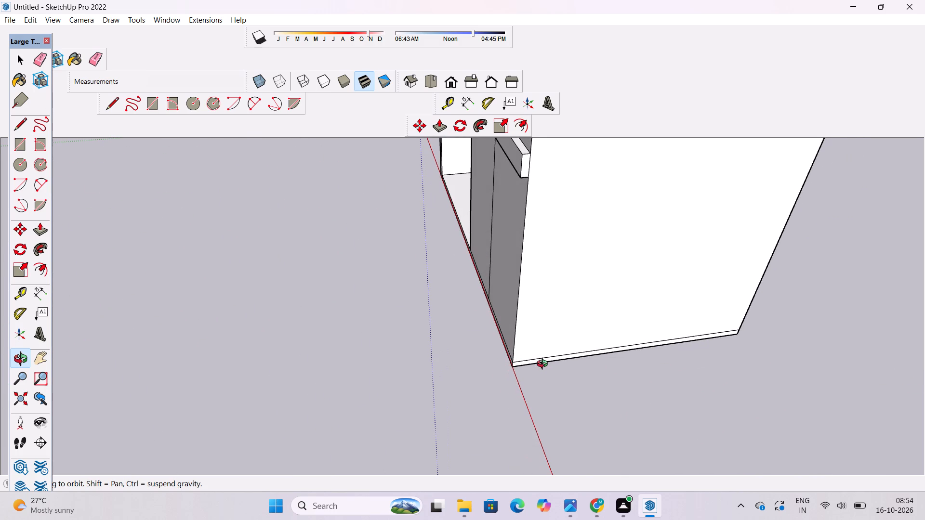
pyautogui.press('e')
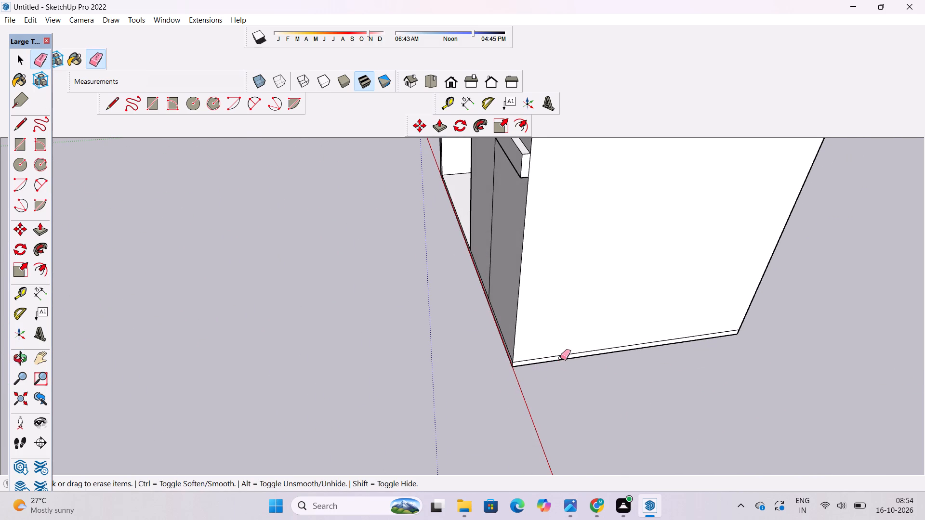
pyautogui.scroll(5, 560, 356)
pyautogui.moveTo(560, 350); pyautogui.dragTo(563, 359)
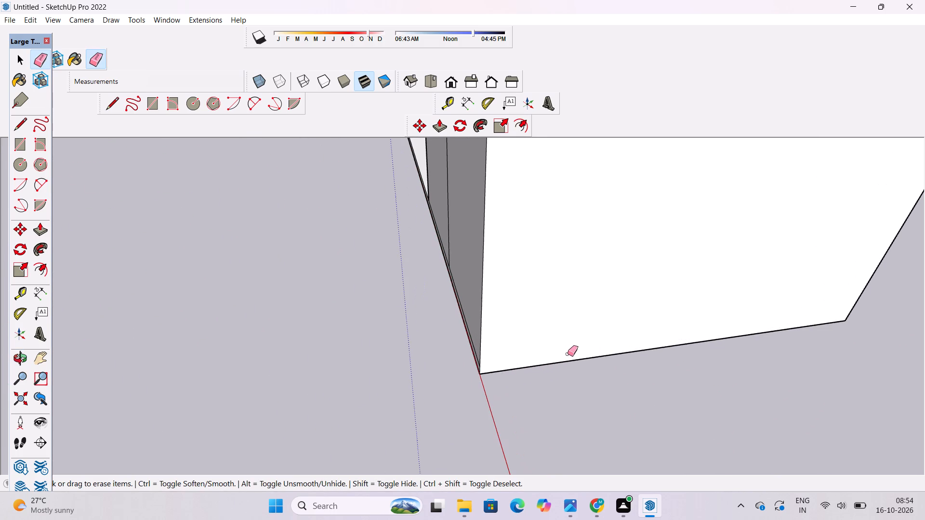
# Start drawing a line with the Line tool at the base of the building, near the front outer corner.
pyautogui.press('o')
pyautogui.moveTo(455, 400); pyautogui.dragTo(579, 343)
pyautogui.keyDown('shift'); pyautogui.moveTo(574, 341); pyautogui.dragTo(577, 352); pyautogui.keyUp('shift')
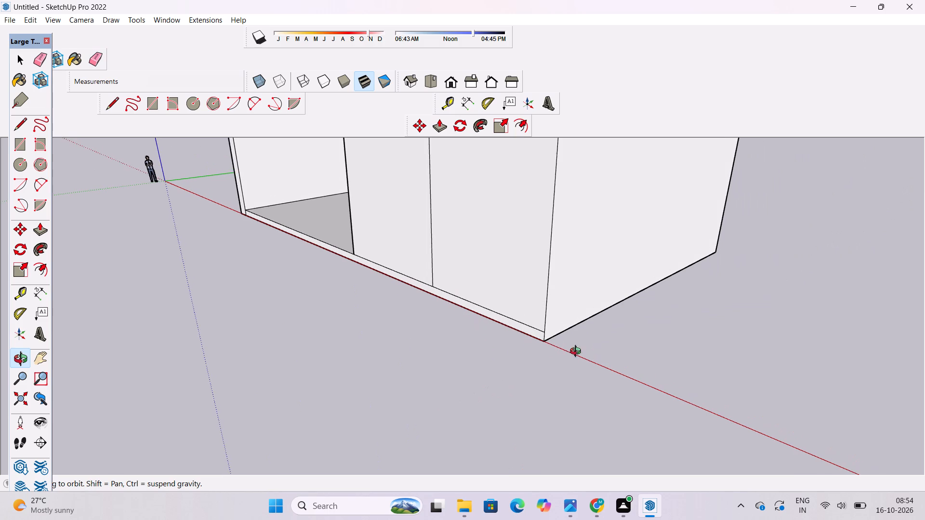
pyautogui.moveTo(578, 352); pyautogui.dragTo(553, 350)
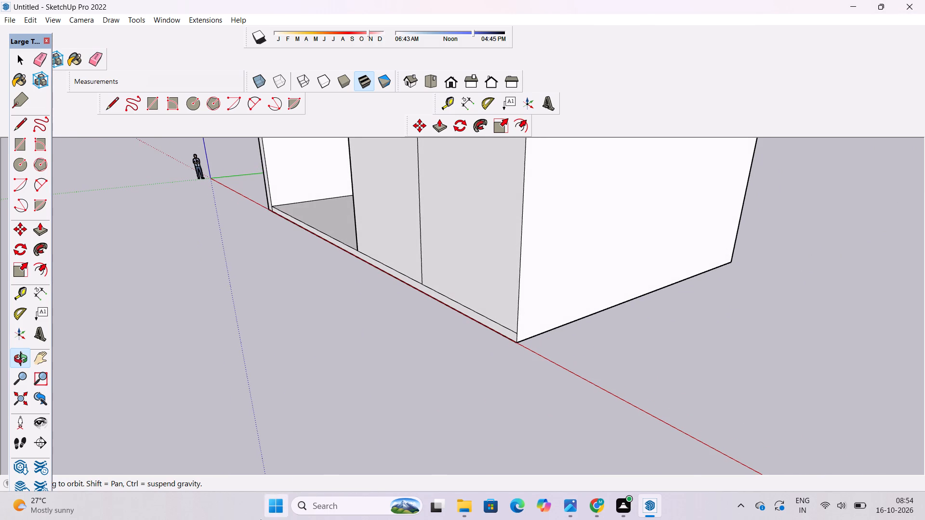
pyautogui.scroll(-6, 471, 382)
pyautogui.keyDown('shift'); pyautogui.moveTo(472, 382); pyautogui.dragTo(472, 401); pyautogui.keyUp('shift')
pyautogui.moveTo(472, 401); pyautogui.dragTo(521, 390)
pyautogui.keyDown('shift'); pyautogui.moveTo(521, 390); pyautogui.dragTo(511, 409); pyautogui.keyUp('shift')
pyautogui.moveTo(510, 411); pyautogui.dragTo(498, 413)
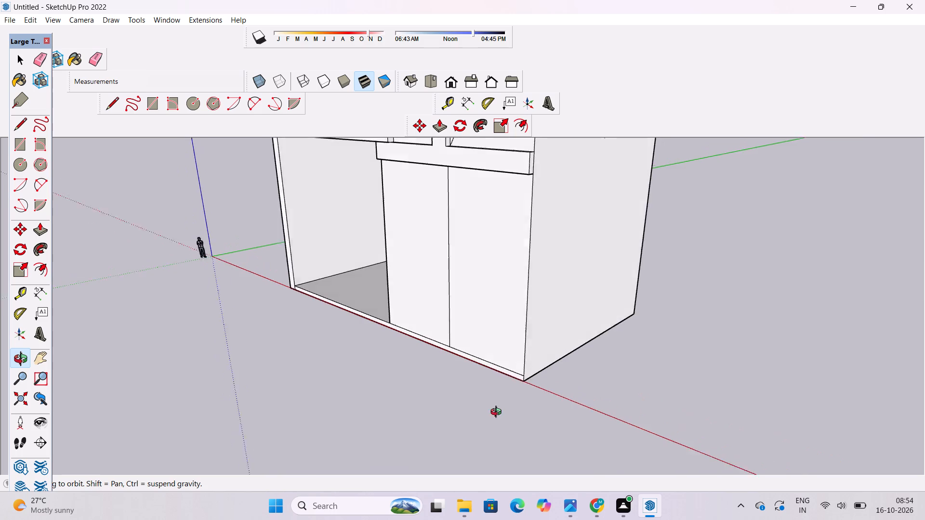
pyautogui.moveTo(498, 413); pyautogui.dragTo(446, 409)
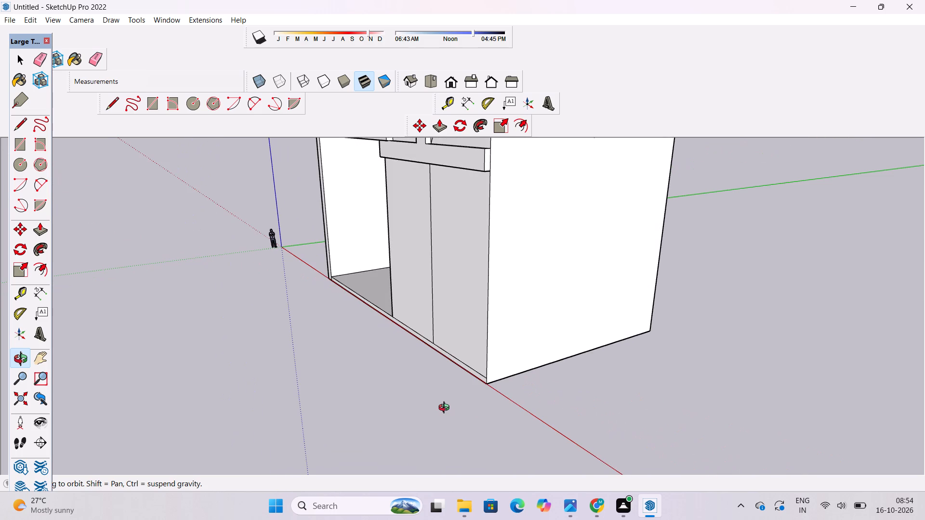
pyautogui.press('l')
pyautogui.scroll(-4, 446, 409)
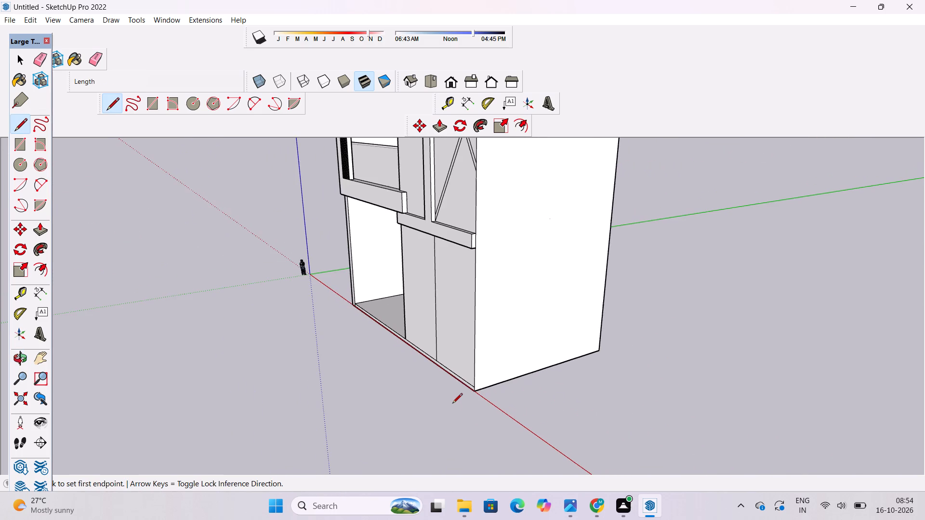
pyautogui.scroll(11, 452, 396)
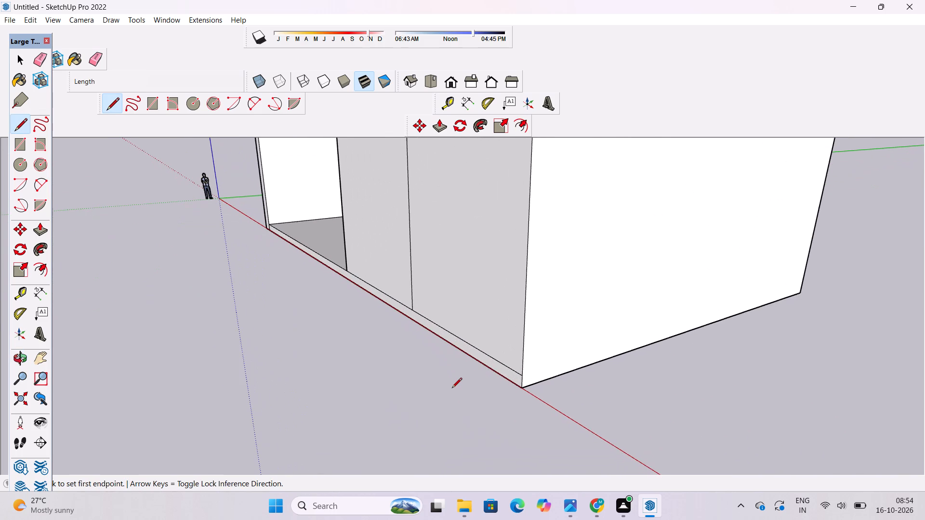
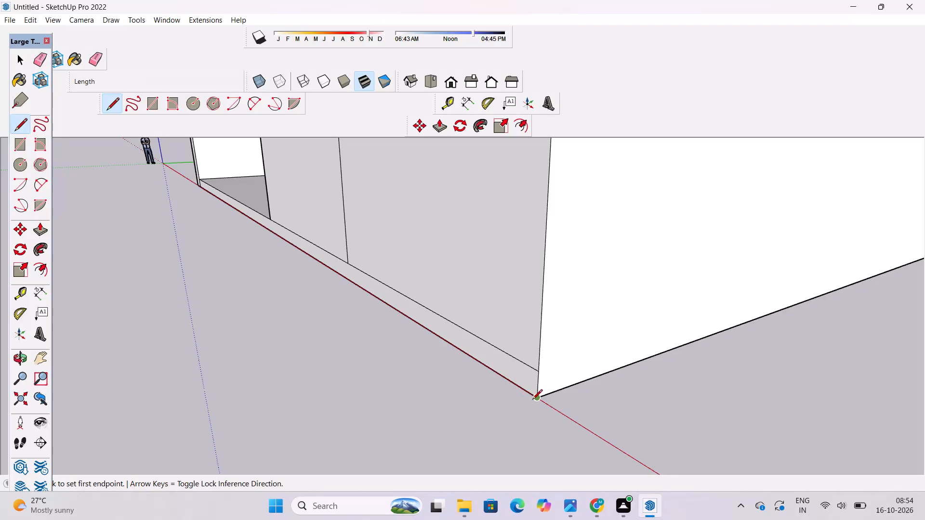
# Place a vertical guide on the ground-floor front wall 2' in from its outer corner edge.
pyautogui.press('t')
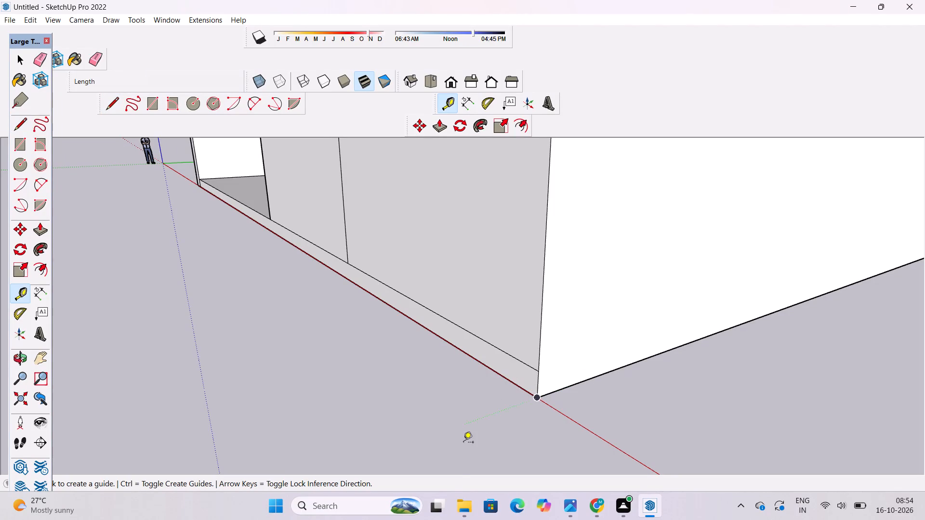
pyautogui.scroll(-8, 464, 485)
pyautogui.scroll(-5, 436, 321)
pyautogui.scroll(-3, 475, 368)
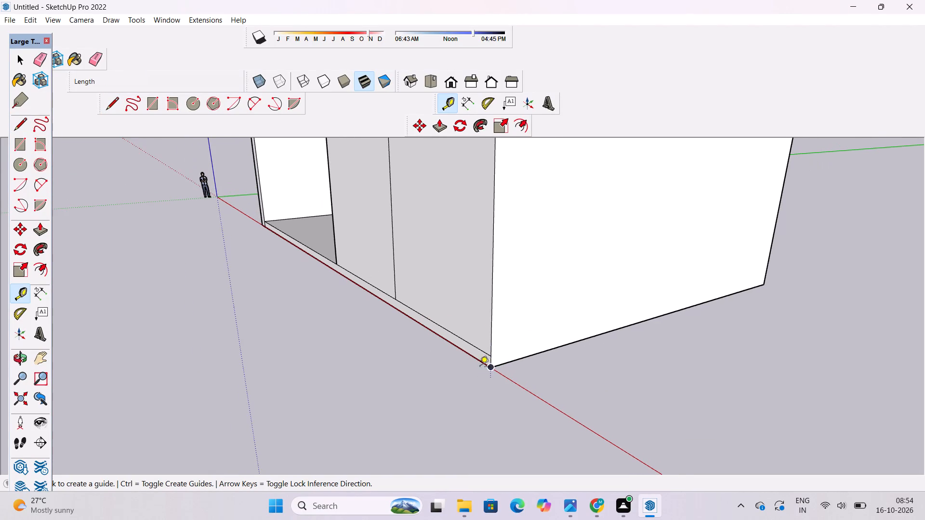
pyautogui.scroll(-5, 485, 333)
pyautogui.scroll(9, 472, 258)
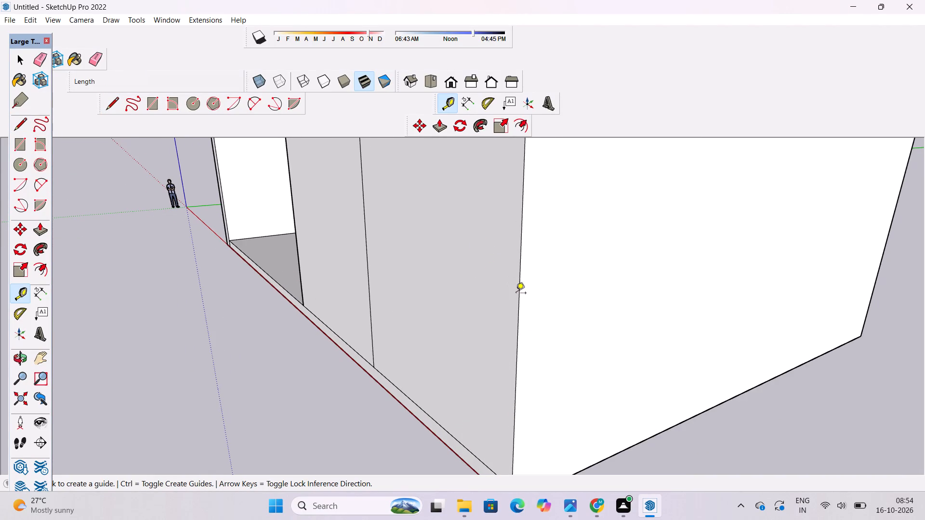
pyautogui.click(517, 294)
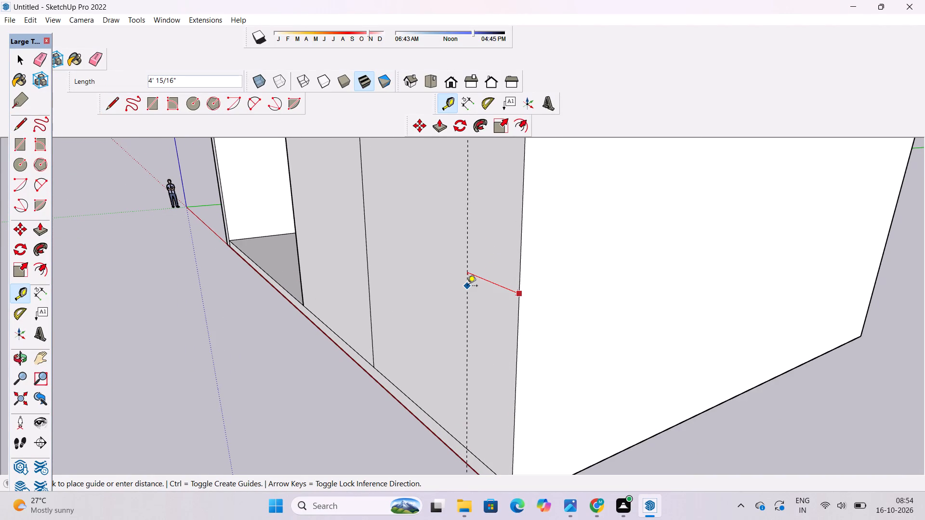
pyautogui.write("2'")
pyautogui.press('Return')
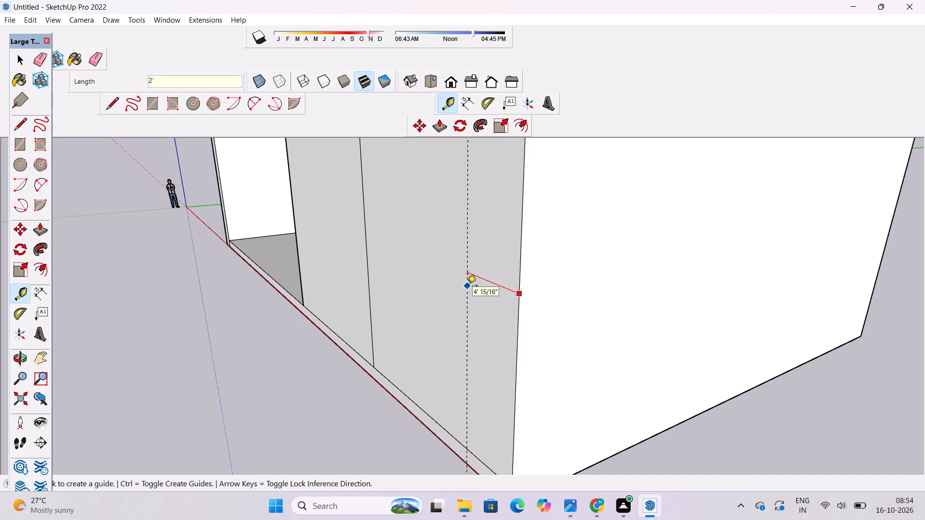
# Place a horizontal guide across the front, 16' above the line running just over the building's base.
pyautogui.press('o')
pyautogui.scroll(-7, 467, 286)
pyautogui.moveTo(370, 373); pyautogui.dragTo(529, 375)
pyautogui.scroll(-6, 564, 380)
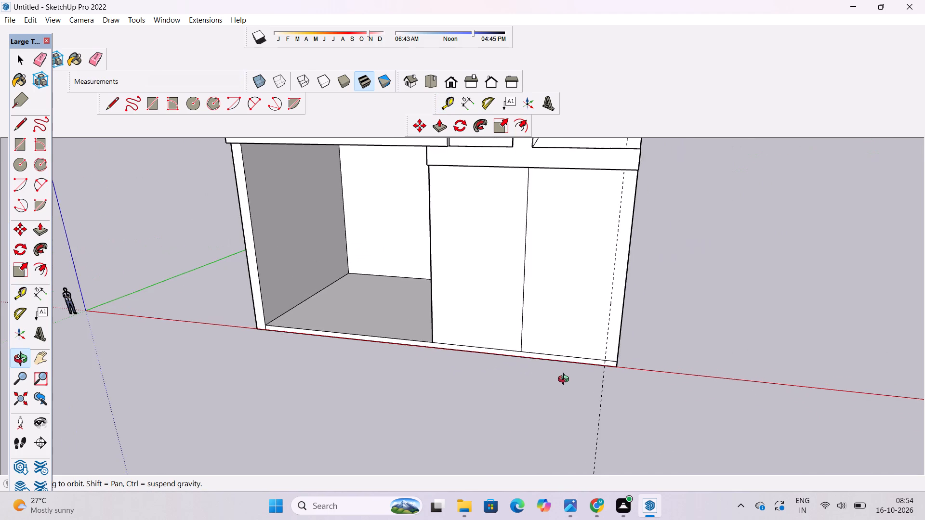
pyautogui.keyDown('shift'); pyautogui.moveTo(569, 381); pyautogui.dragTo(552, 385); pyautogui.keyUp('shift')
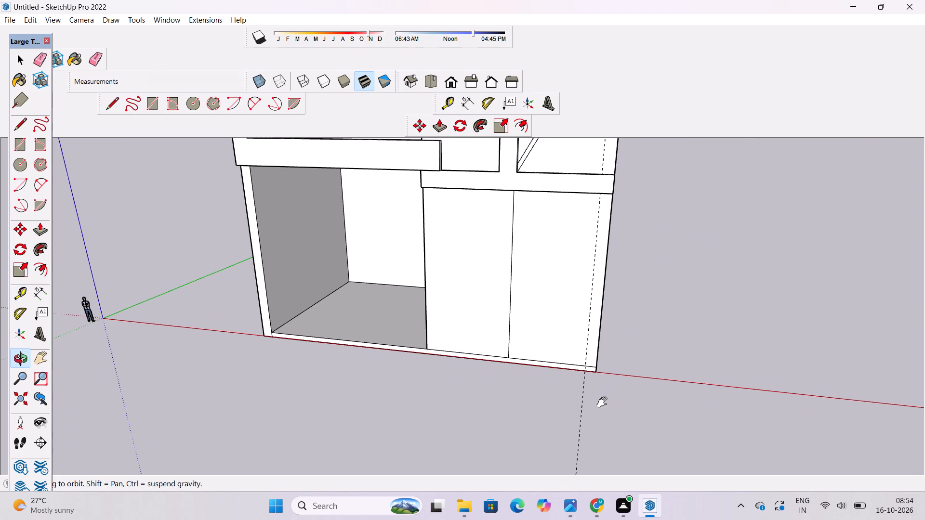
pyautogui.keyDown('shift'); pyautogui.moveTo(604, 403); pyautogui.dragTo(542, 403); pyautogui.keyUp('shift')
pyautogui.moveTo(542, 403); pyautogui.dragTo(561, 403)
pyautogui.keyDown('shift'); pyautogui.moveTo(527, 377); pyautogui.dragTo(534, 418); pyautogui.keyUp('shift')
pyautogui.moveTo(539, 426); pyautogui.dragTo(539, 397)
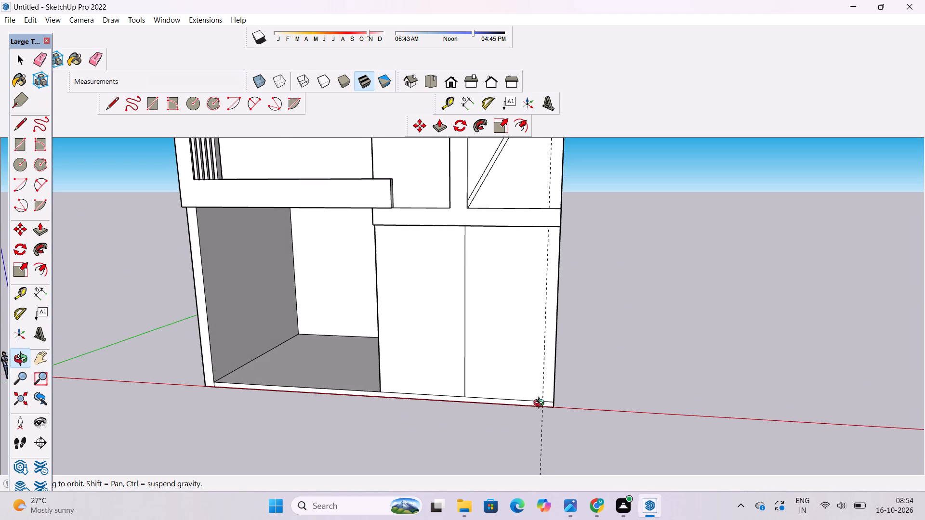
pyautogui.moveTo(554, 436); pyautogui.dragTo(554, 398)
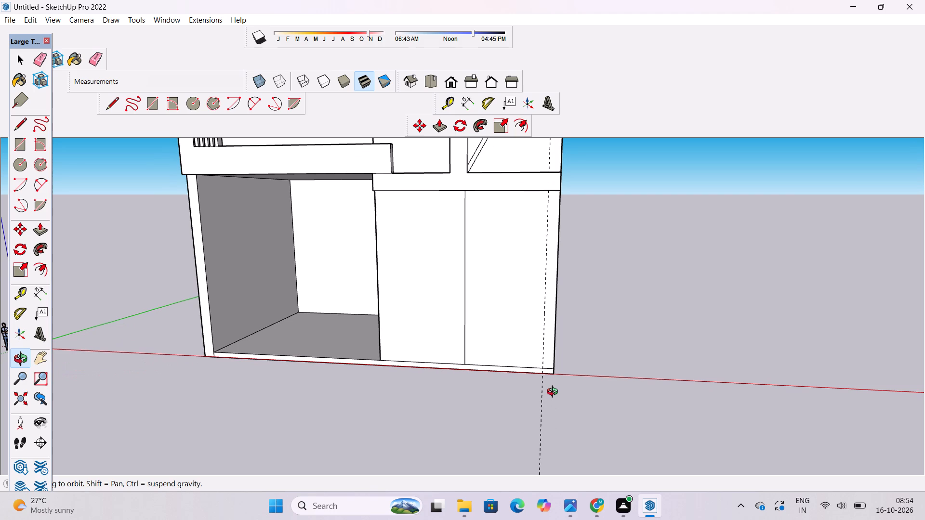
pyautogui.keyDown('shift'); pyautogui.moveTo(553, 392); pyautogui.dragTo(553, 383); pyautogui.keyUp('shift')
pyautogui.press('t')
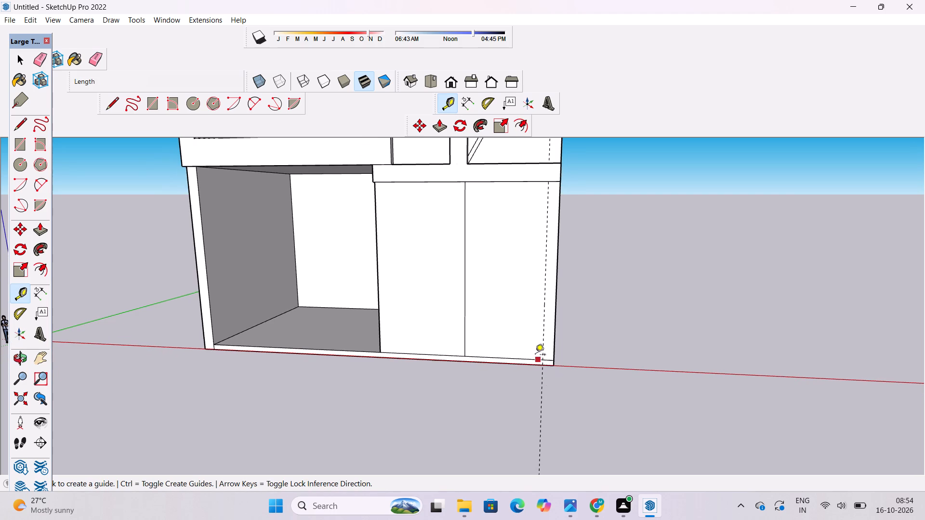
pyautogui.scroll(4, 534, 354)
pyautogui.click(555, 362)
pyautogui.scroll(-5, 560, 290)
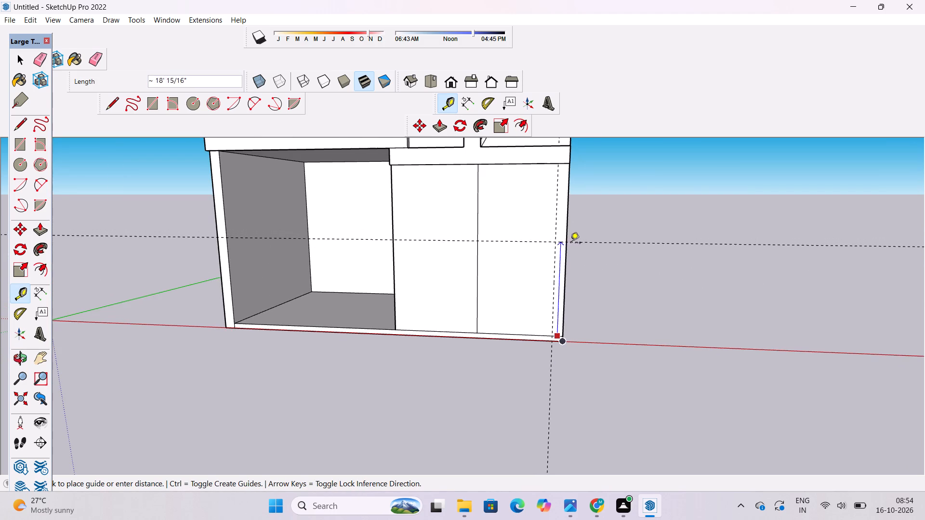
pyautogui.click(567, 255)
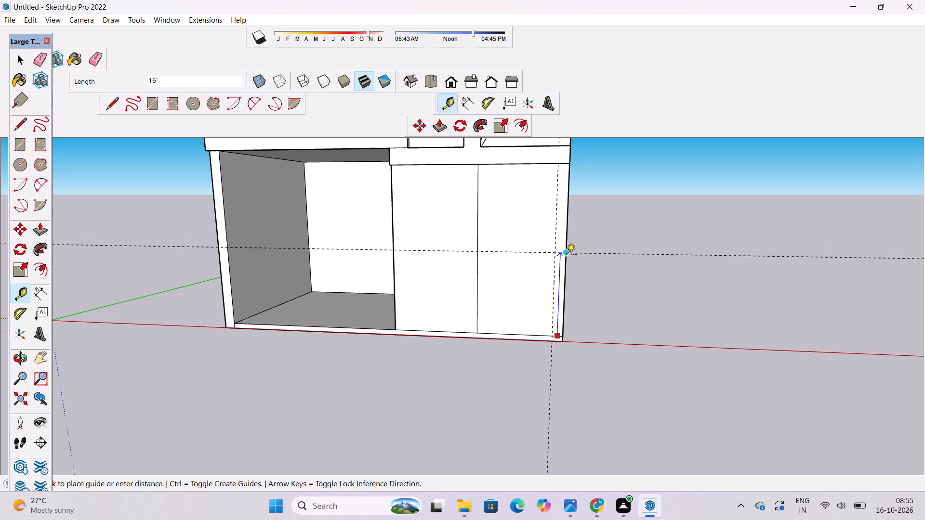
# Draw lines along the guides to outline a 2' wide upright strip at the front outer corner.
pyautogui.press('l')
pyautogui.scroll(5, 556, 346)
pyautogui.click(552, 341)
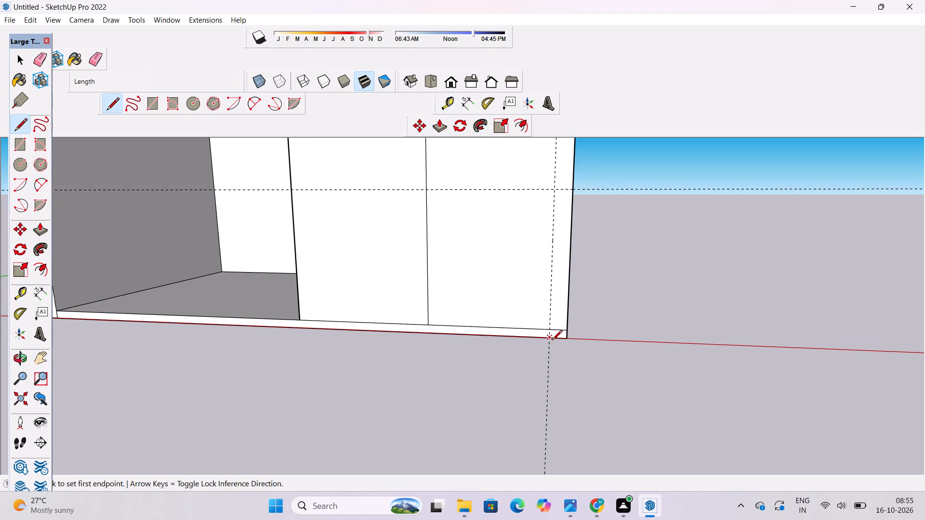
pyautogui.click(555, 190)
pyautogui.click(574, 192)
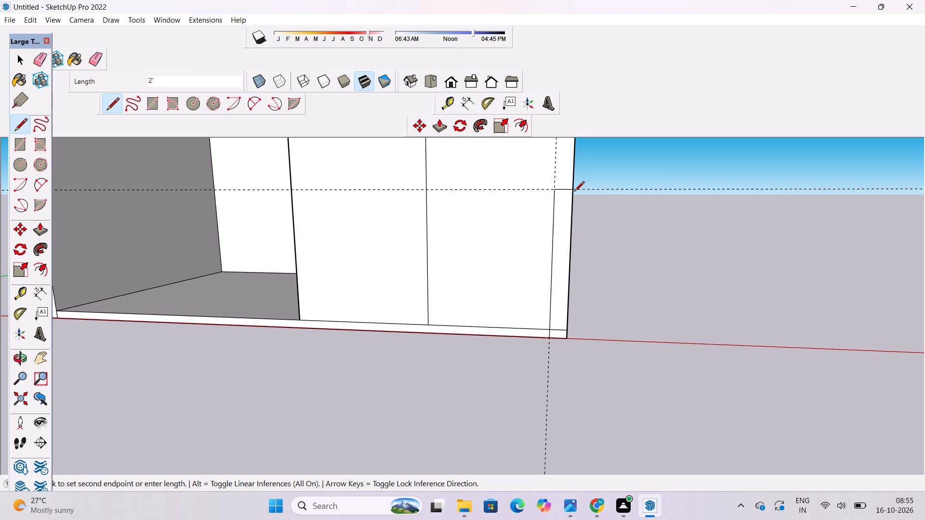
# Erase both guides and the short base edge crossing the bottom of the corner strip.
pyautogui.press('e')
pyautogui.moveTo(546, 169); pyautogui.dragTo(518, 196)
pyautogui.click(553, 163)
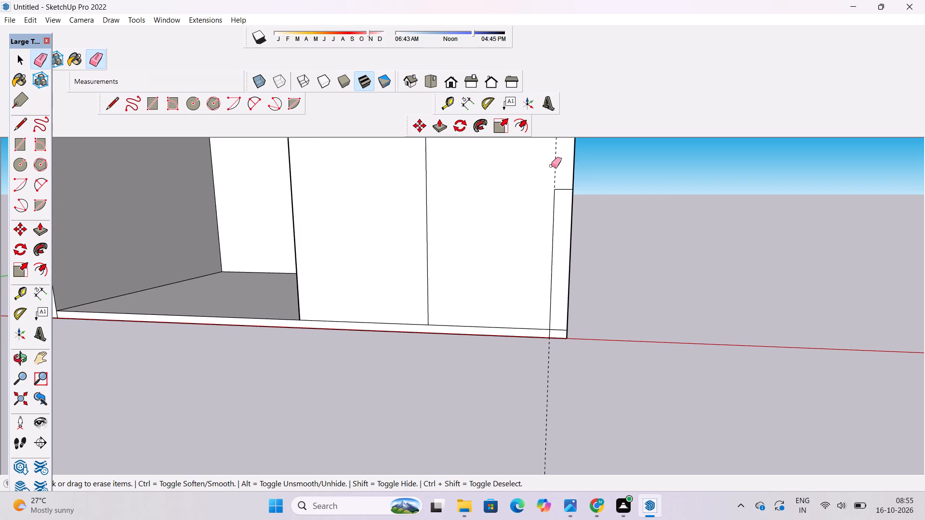
pyautogui.click(554, 162)
pyautogui.click(555, 162)
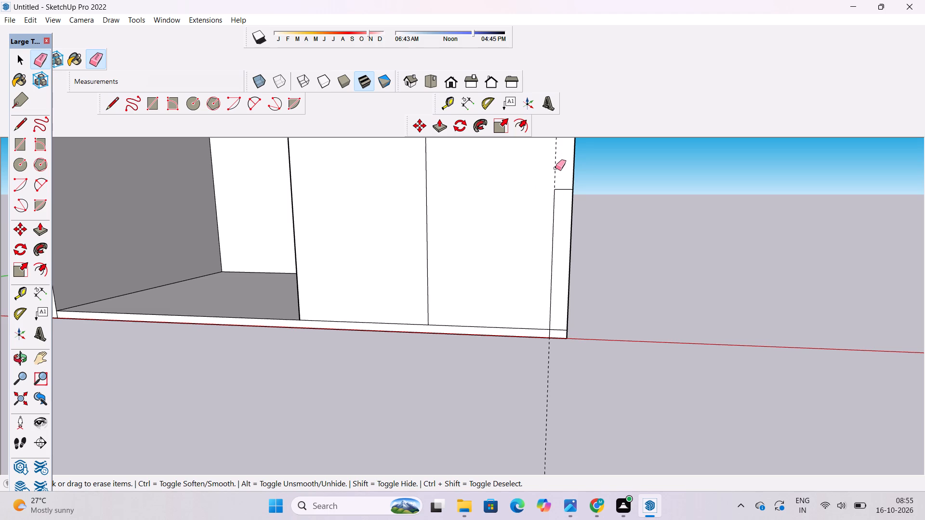
pyautogui.click(556, 168)
pyautogui.scroll(4, 565, 329)
pyautogui.click(565, 329)
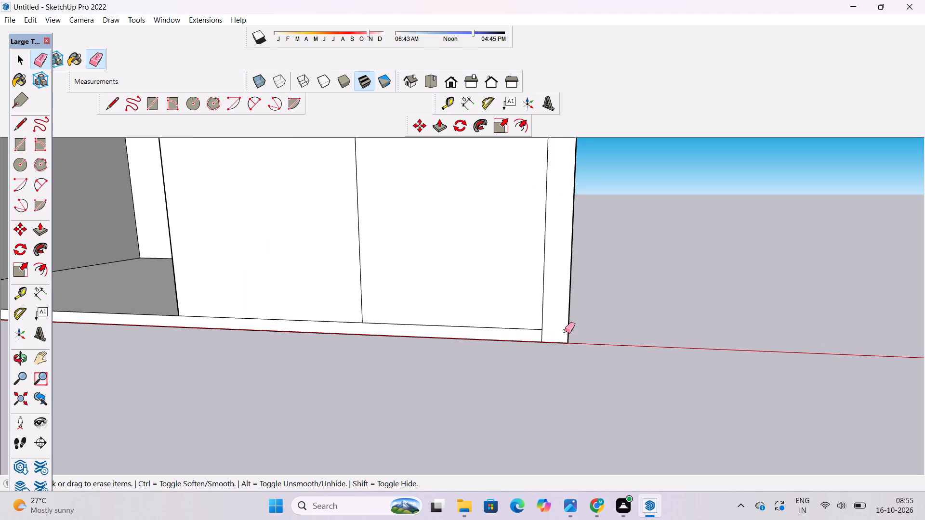
# Push/Pull the corner strip 14' outward from the front to form a projecting side wall.
pyautogui.write('po')
pyautogui.scroll(-6, 543, 319)
pyautogui.moveTo(671, 343); pyautogui.dragTo(567, 365)
pyautogui.keyDown('shift'); pyautogui.moveTo(468, 388); pyautogui.dragTo(494, 359); pyautogui.keyUp('shift')
pyautogui.click(516, 366)
pyautogui.moveTo(499, 376); pyautogui.dragTo(513, 368)
pyautogui.keyDown('shift'); pyautogui.click(513, 368); pyautogui.keyUp('shift')
pyautogui.press('p')
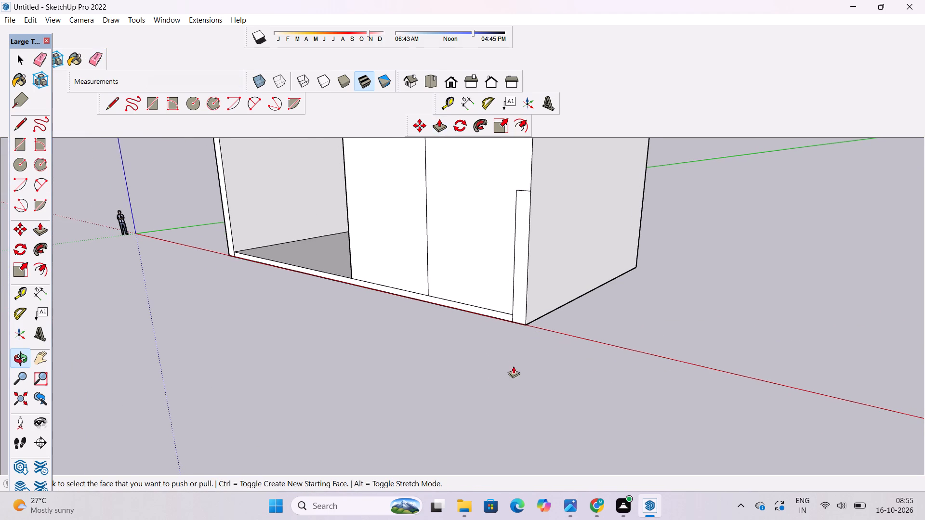
pyautogui.scroll(-5, 515, 316)
pyautogui.scroll(2, 519, 316)
pyautogui.click(521, 300)
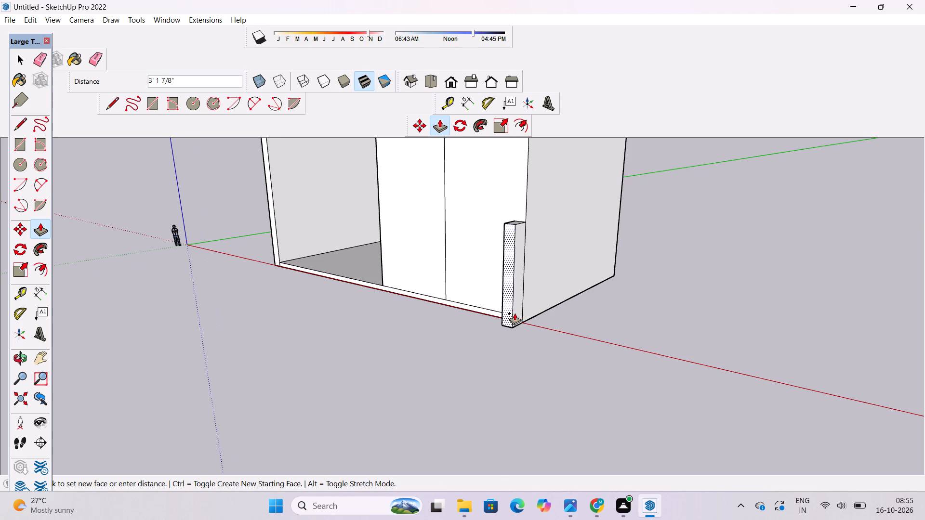
pyautogui.scroll(-2, 515, 313)
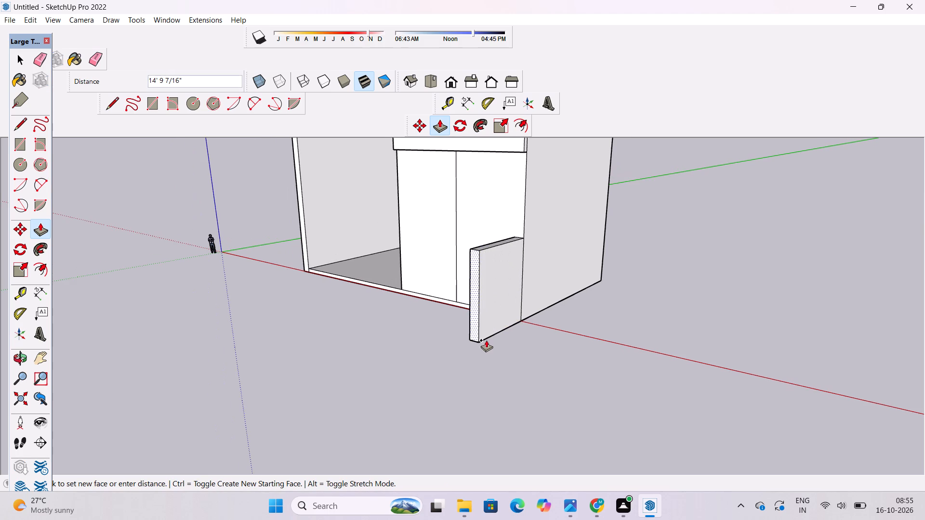
pyautogui.write("14'")
pyautogui.press('Return')
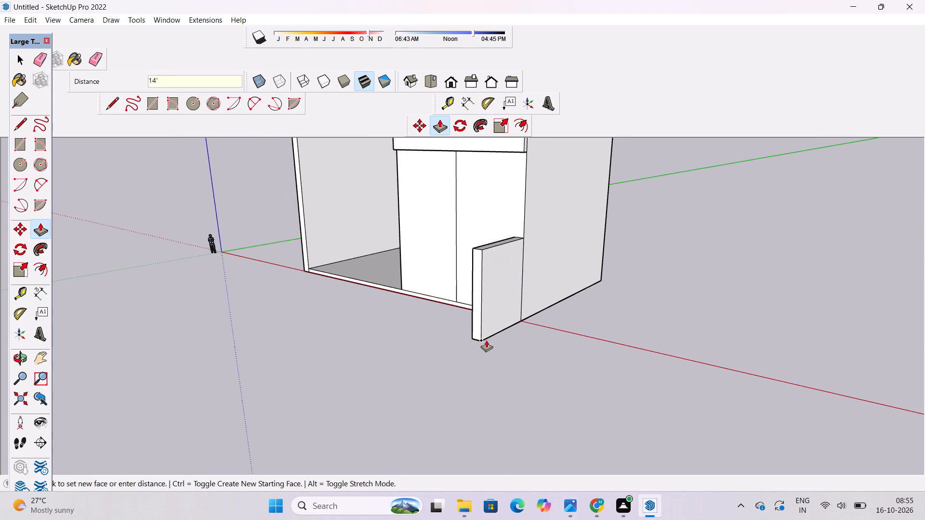
# Erase the horizontal edge near the ground on the inner face of the projecting side wall.
pyautogui.press('o')
pyautogui.scroll(-6, 486, 340)
pyautogui.moveTo(467, 323); pyautogui.dragTo(650, 368)
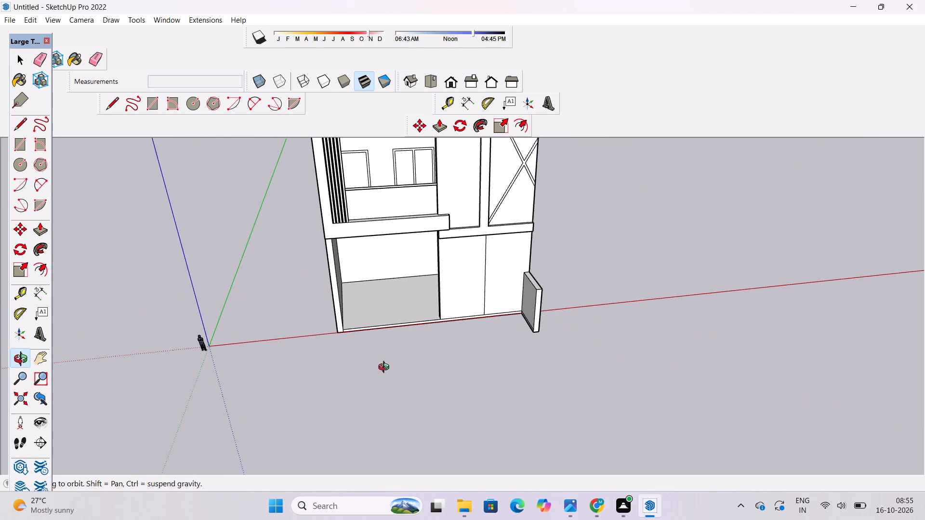
pyautogui.scroll(2, 386, 368)
pyautogui.moveTo(386, 368); pyautogui.dragTo(469, 376)
pyautogui.keyDown('shift'); pyautogui.moveTo(470, 376); pyautogui.dragTo(562, 378); pyautogui.keyUp('shift')
pyautogui.keyDown('shift'); pyautogui.moveTo(562, 382); pyautogui.dragTo(496, 385); pyautogui.keyUp('shift')
pyautogui.moveTo(496, 385); pyautogui.dragTo(517, 388)
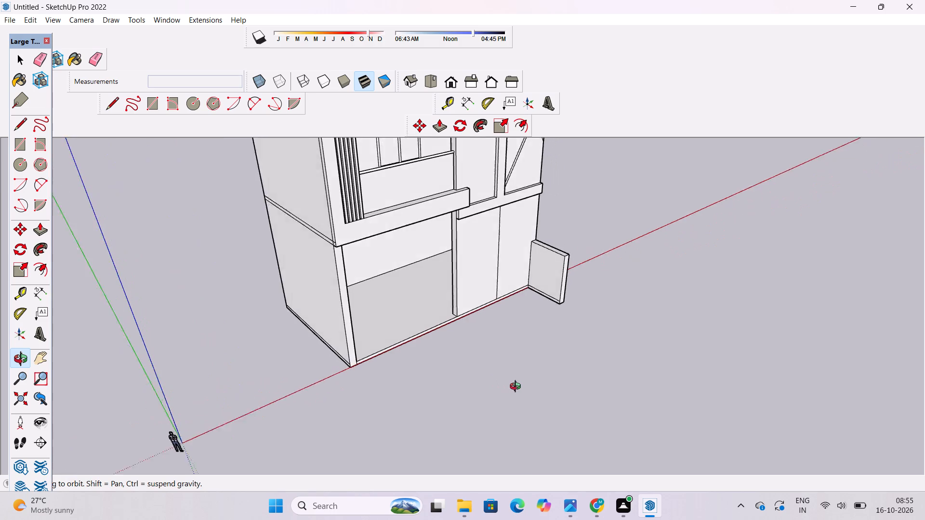
pyautogui.moveTo(517, 388); pyautogui.dragTo(550, 392)
pyautogui.press('e')
pyautogui.scroll(9, 528, 288)
pyautogui.moveTo(546, 270); pyautogui.dragTo(547, 284)
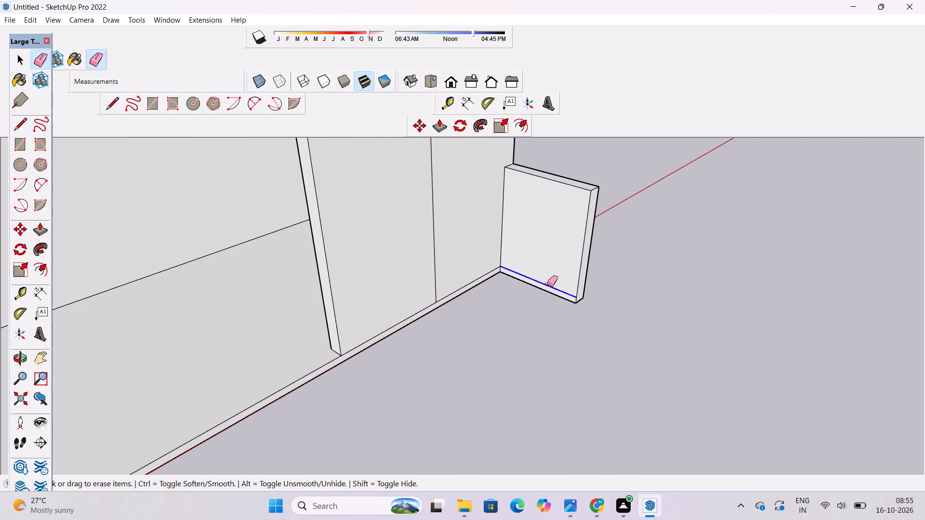
pyautogui.moveTo(547, 284); pyautogui.dragTo(548, 287)
# Place a horizontal guide 17' above the building's bottom front edge, level with the projecting wall's top.
pyautogui.scroll(-6, 541, 287)
pyautogui.press('t')
pyautogui.scroll(4, 361, 405)
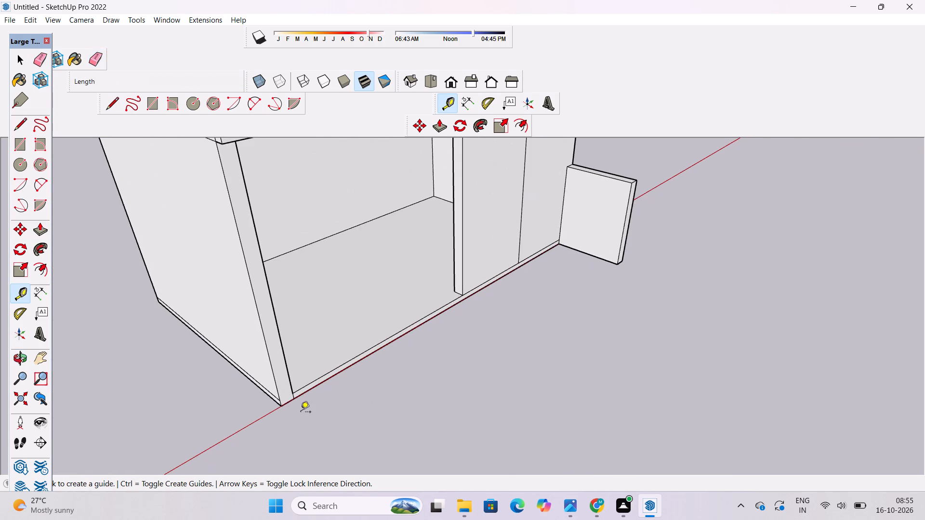
pyautogui.scroll(6, 288, 408)
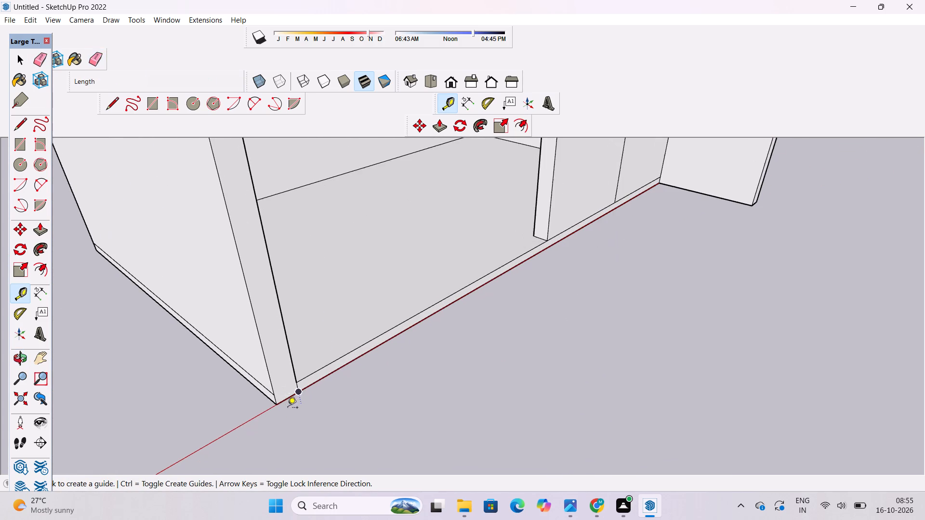
pyautogui.click(289, 399)
pyautogui.scroll(-9, 289, 399)
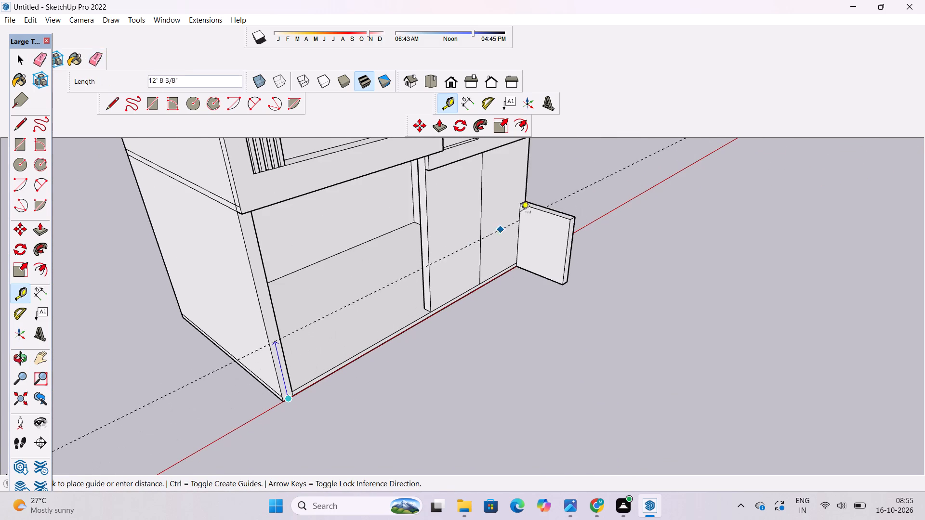
pyautogui.click(525, 208)
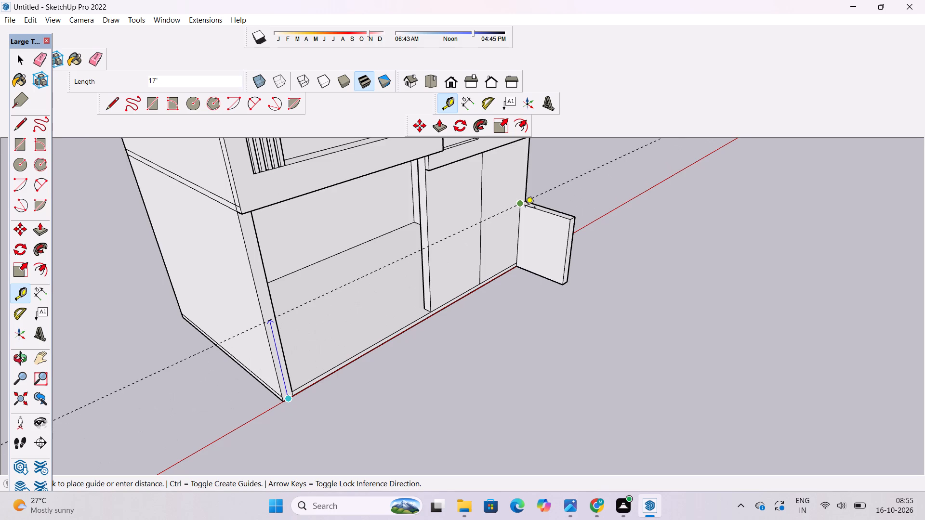
# Draw a line along the guide across the narrow front pillar at the opposite corner, beside the open bay.
pyautogui.scroll(-4, 265, 312)
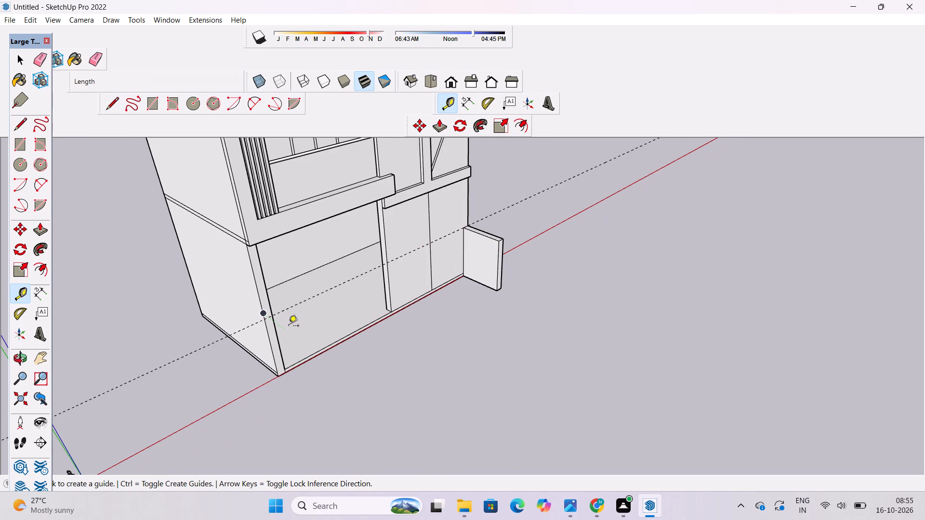
pyautogui.scroll(1, 283, 329)
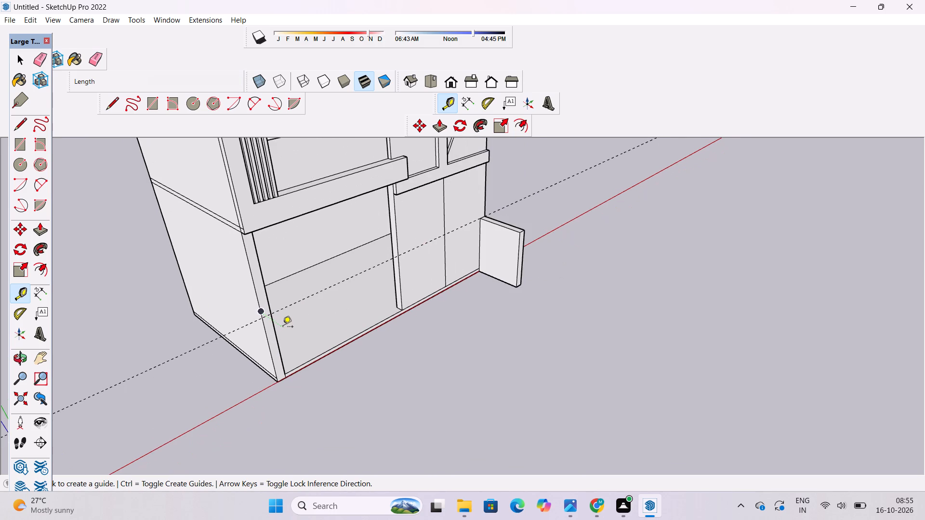
pyautogui.press('l')
pyautogui.scroll(8, 266, 341)
pyautogui.click(259, 301)
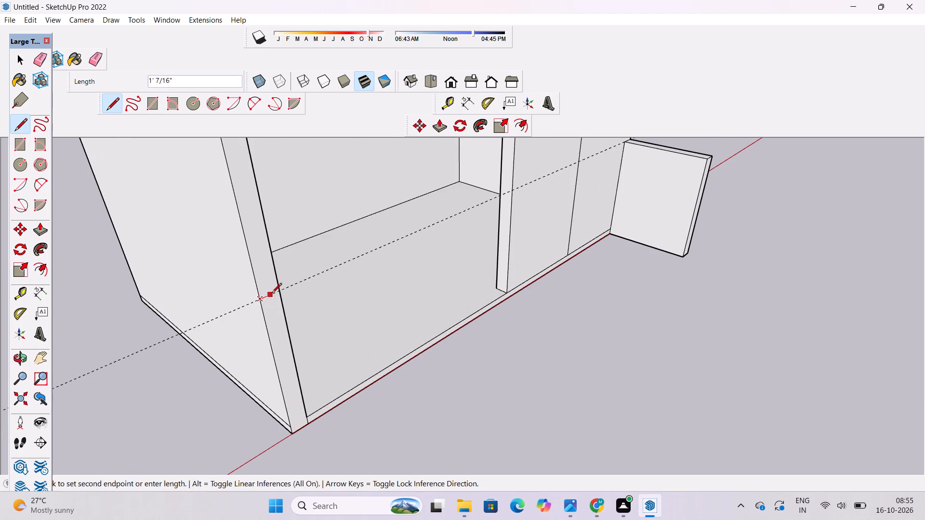
pyautogui.click(281, 293)
# Push/Pull the floor slab's front edge 14' outward, flush with the end of the existing projecting side wall.
pyautogui.scroll(-8, 251, 262)
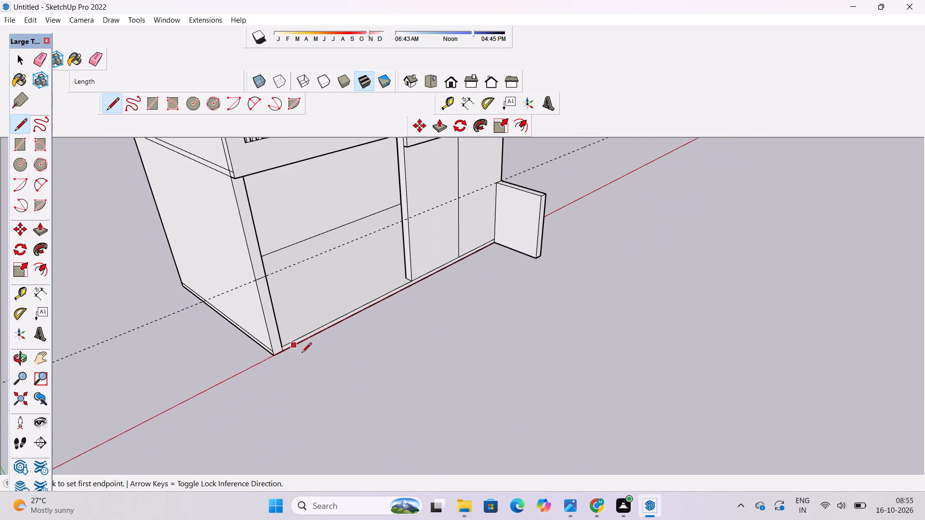
pyautogui.press('o')
pyautogui.keyDown('shift'); pyautogui.moveTo(293, 340); pyautogui.dragTo(279, 288); pyautogui.keyUp('shift')
pyautogui.moveTo(276, 301); pyautogui.dragTo(275, 314)
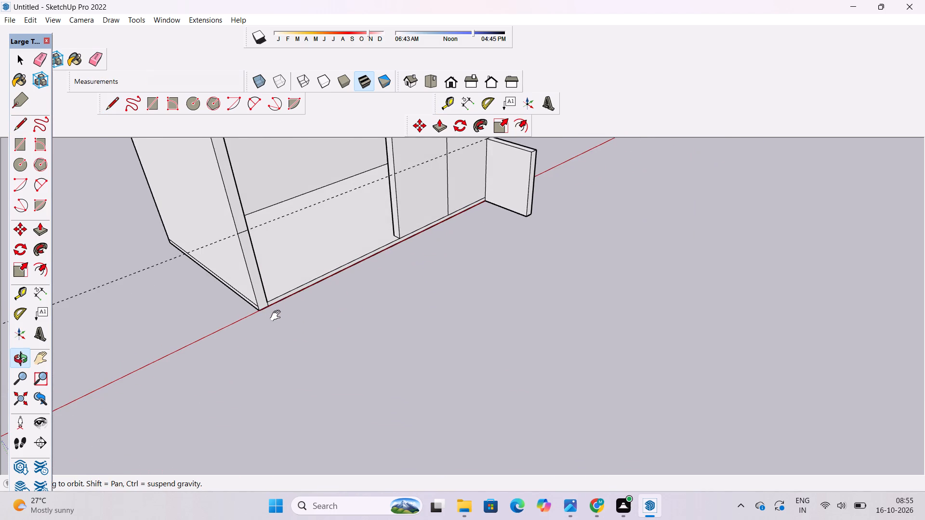
pyautogui.keyDown('shift'); pyautogui.scroll(1, 277, 316); pyautogui.keyUp('shift')
pyautogui.keyDown('shift'); pyautogui.click(281, 314); pyautogui.keyUp('shift')
pyautogui.keyDown('shift'); pyautogui.moveTo(289, 313); pyautogui.dragTo(283, 321); pyautogui.keyUp('shift')
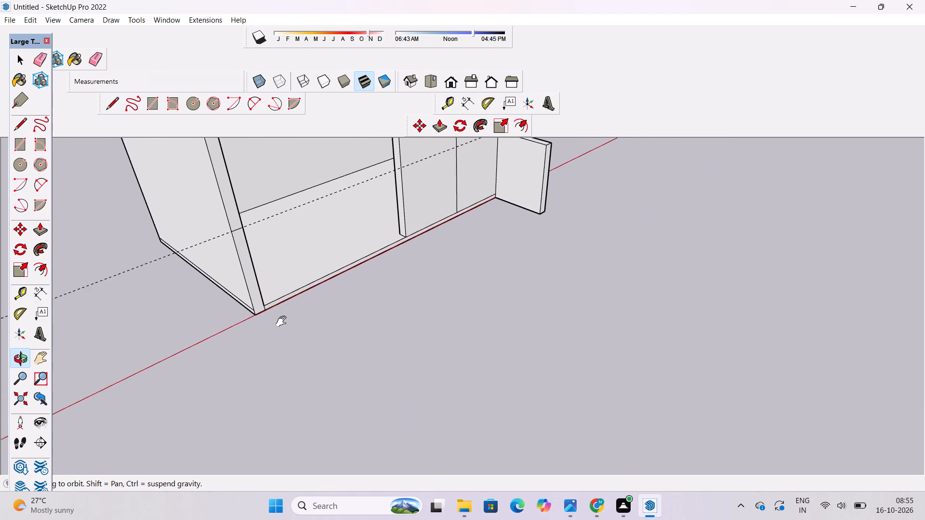
pyautogui.keyDown('shift'); pyautogui.moveTo(283, 322); pyautogui.dragTo(294, 325); pyautogui.keyUp('shift')
pyautogui.keyDown('shift'); pyautogui.moveTo(314, 324); pyautogui.dragTo(308, 308); pyautogui.keyUp('shift')
pyautogui.moveTo(308, 308); pyautogui.dragTo(319, 311)
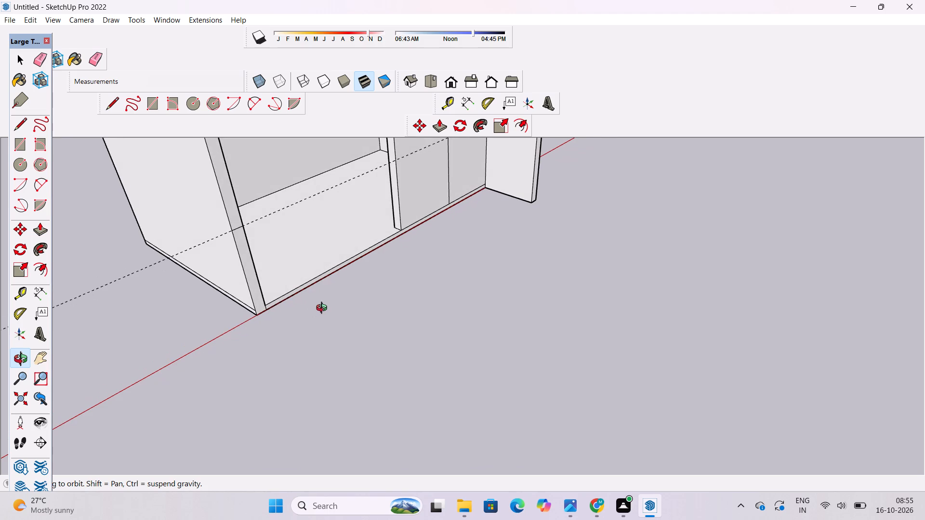
pyautogui.press('p')
pyautogui.click(309, 286)
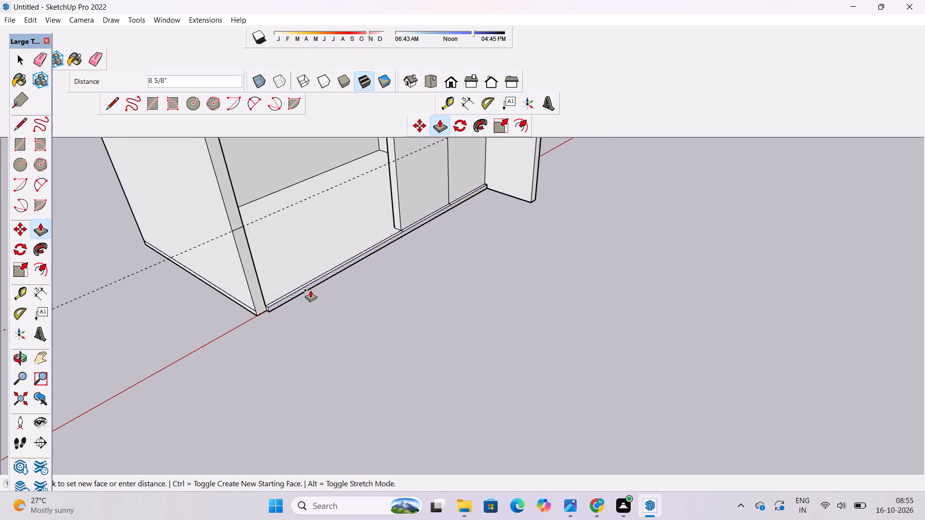
pyautogui.click(539, 196)
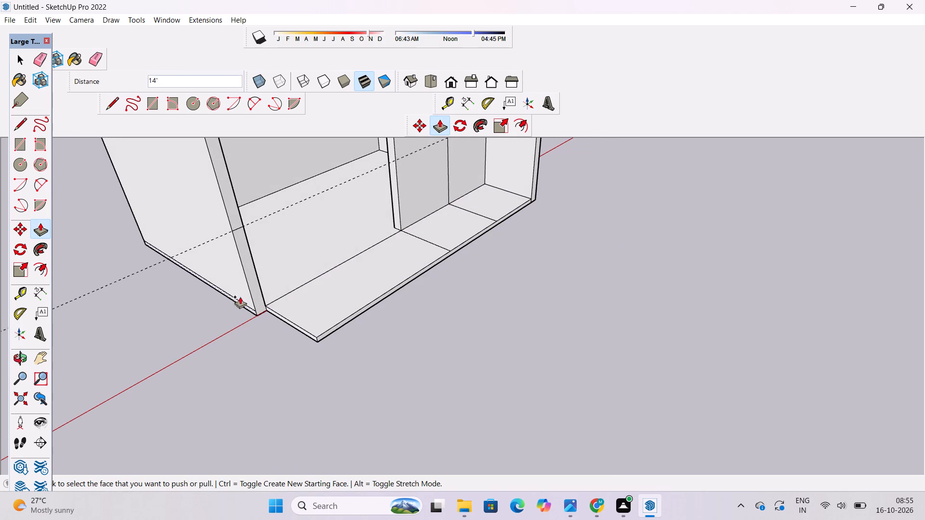
# Push/Pull the lower part of the opposite corner pillar outward to the extended slab's front edge, forming a matching side wall.
pyautogui.click(252, 281)
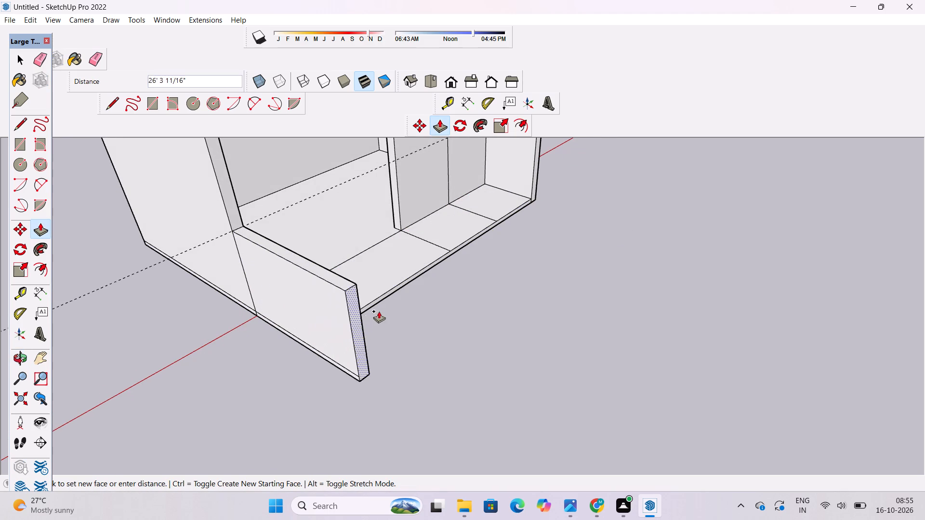
pyautogui.click(397, 290)
# Erase the two short lines crossing the extended floor slab in front of the building.
pyautogui.press('o')
pyautogui.moveTo(407, 318); pyautogui.dragTo(291, 345)
pyautogui.keyDown('shift'); pyautogui.moveTo(326, 327); pyautogui.dragTo(244, 316); pyautogui.keyUp('shift')
pyautogui.moveTo(250, 318); pyautogui.dragTo(269, 377)
pyautogui.scroll(1, 349, 306)
pyautogui.keyDown('shift'); pyautogui.moveTo(349, 304); pyautogui.dragTo(349, 332); pyautogui.keyUp('shift')
pyautogui.press('e')
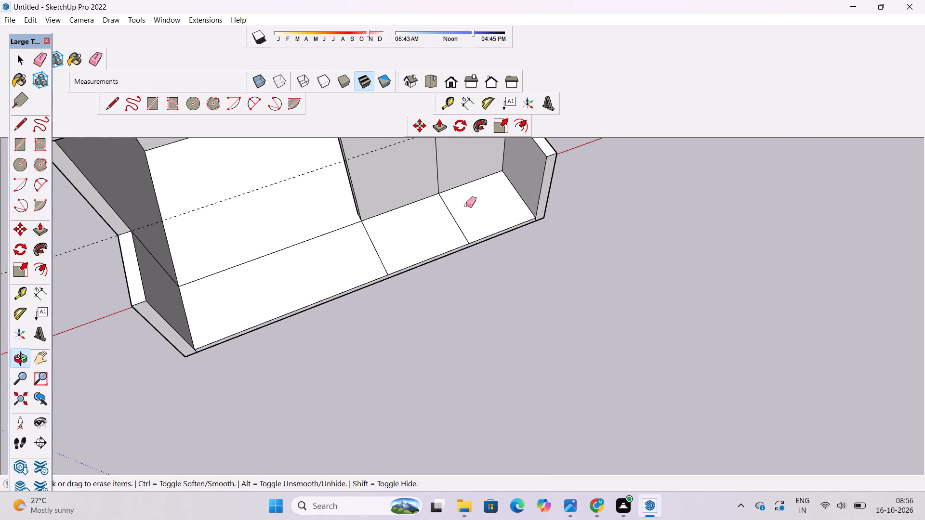
pyautogui.moveTo(453, 210); pyautogui.dragTo(361, 251)
# Erase the seam on the second side wall's inner face and the long floor seam across the open bay.
pyautogui.press('o')
pyautogui.moveTo(424, 322); pyautogui.dragTo(386, 240)
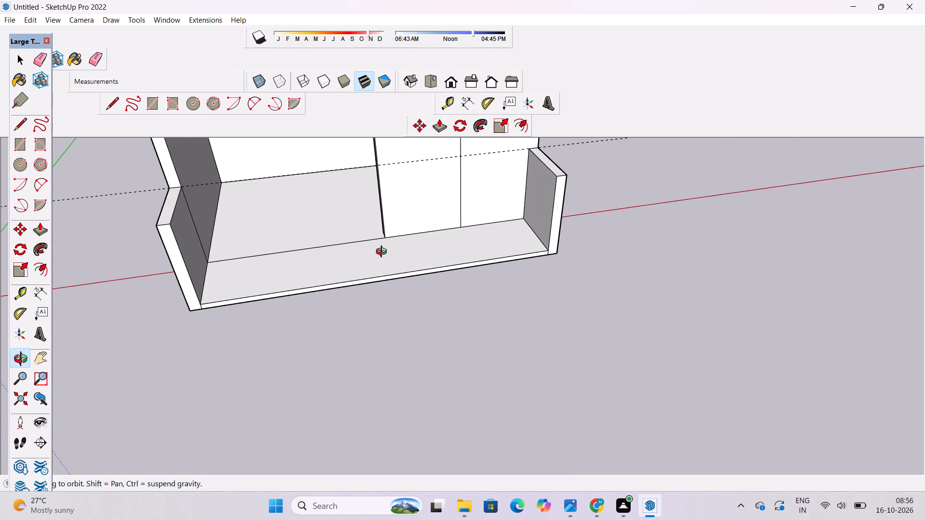
pyautogui.keyDown('shift'); pyautogui.moveTo(379, 268); pyautogui.dragTo(313, 274); pyautogui.keyUp('shift')
pyautogui.moveTo(312, 281); pyautogui.dragTo(323, 344)
pyautogui.keyDown('shift'); pyautogui.moveTo(218, 312); pyautogui.dragTo(279, 354); pyautogui.keyUp('shift')
pyautogui.moveTo(283, 360); pyautogui.dragTo(247, 341)
pyautogui.press('e')
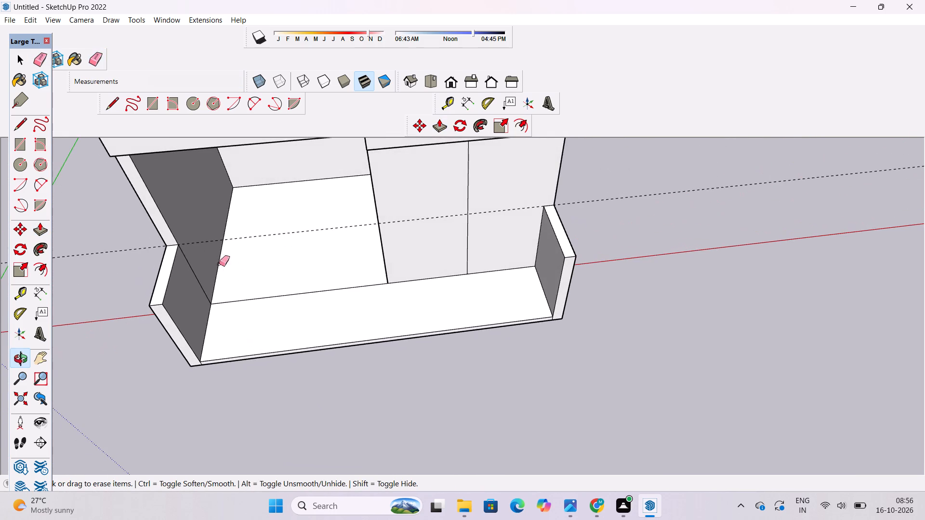
pyautogui.moveTo(203, 264); pyautogui.dragTo(190, 280)
pyautogui.moveTo(238, 281); pyautogui.dragTo(247, 302)
# Place a guide 2' in from the floor slab's front edge and draw a line along it between the two side walls.
pyautogui.press('t')
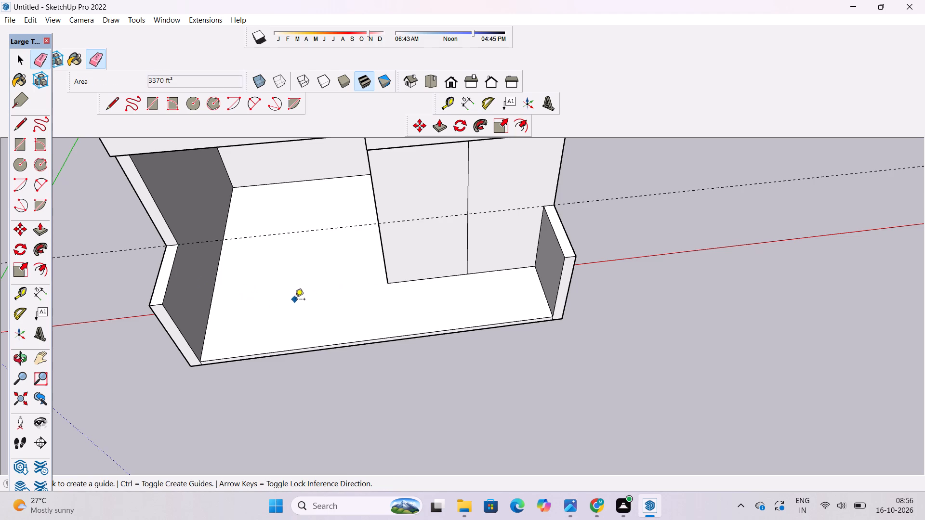
pyautogui.scroll(4, 328, 315)
pyautogui.click(402, 353)
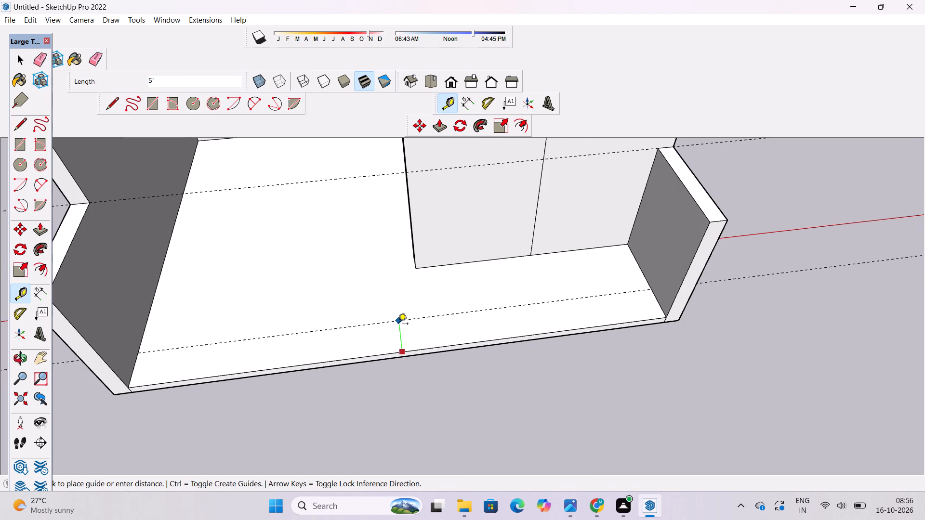
pyautogui.write("2'")
pyautogui.press('Return')
pyautogui.press('l')
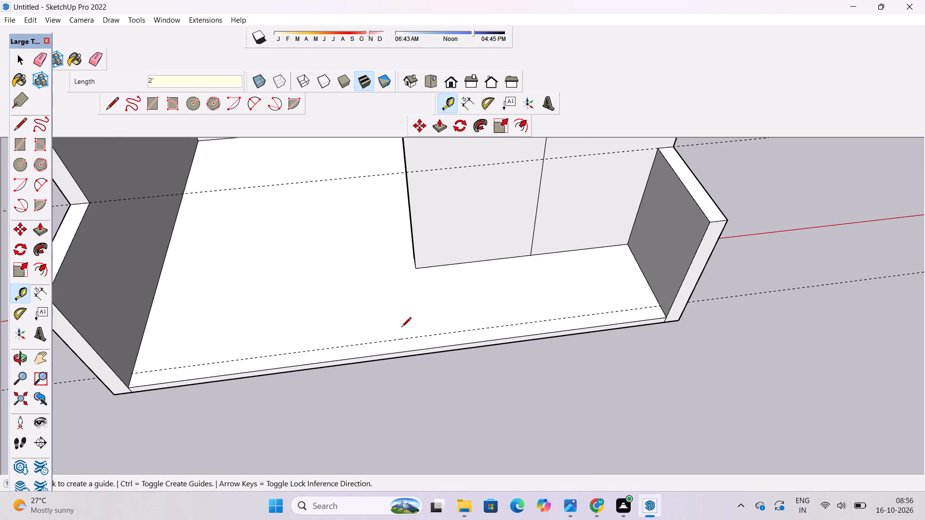
pyautogui.click(660, 308)
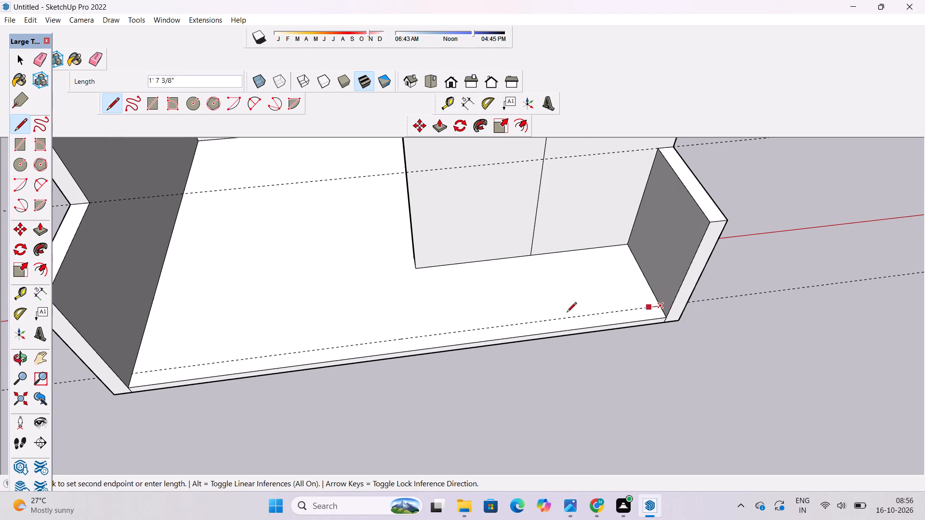
pyautogui.click(134, 372)
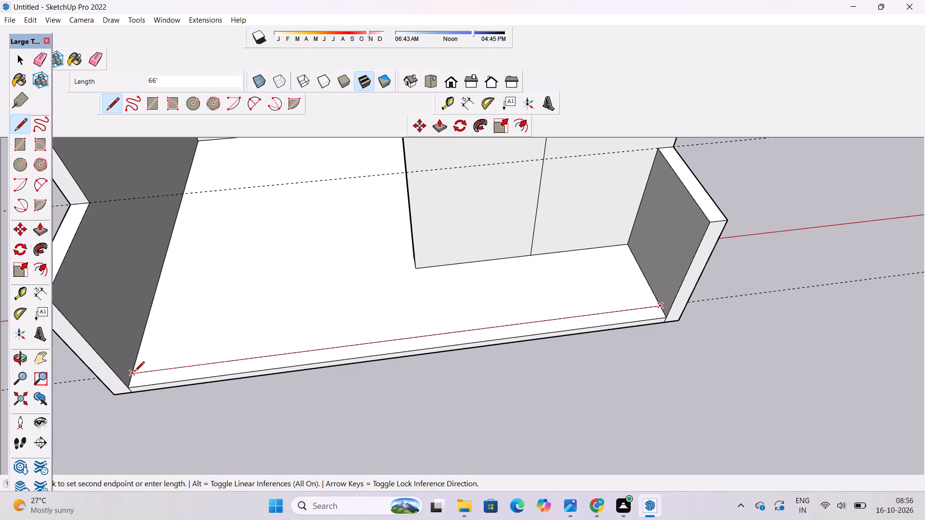
# Erase the floor guide and the horizontal guide across the front of the building.
pyautogui.press('e')
pyautogui.moveTo(252, 183); pyautogui.dragTo(256, 190)
pyautogui.scroll(-5, 249, 256)
pyautogui.moveTo(117, 323); pyautogui.dragTo(119, 336)
# Place a guide across the 2' front strip, 27' from the inner face of the side wall beside the open bay.
pyautogui.press('o')
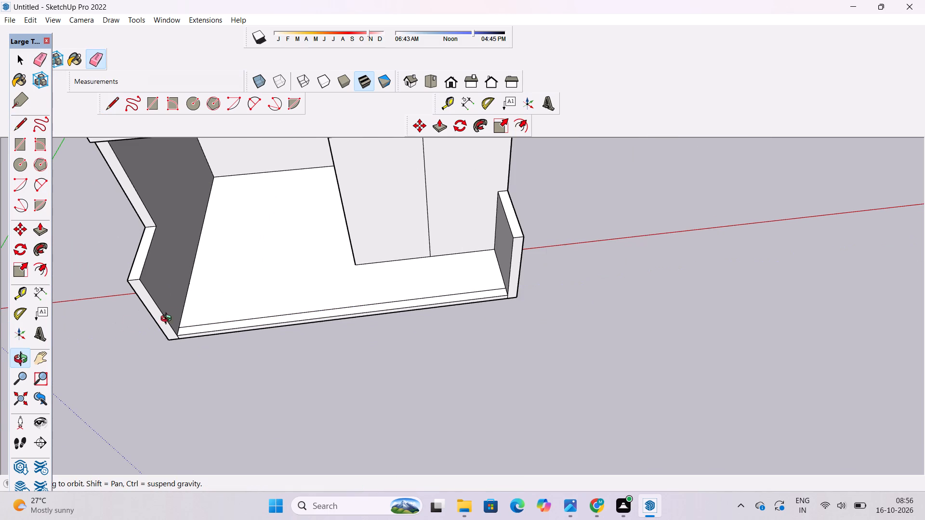
pyautogui.moveTo(177, 391); pyautogui.dragTo(298, 360)
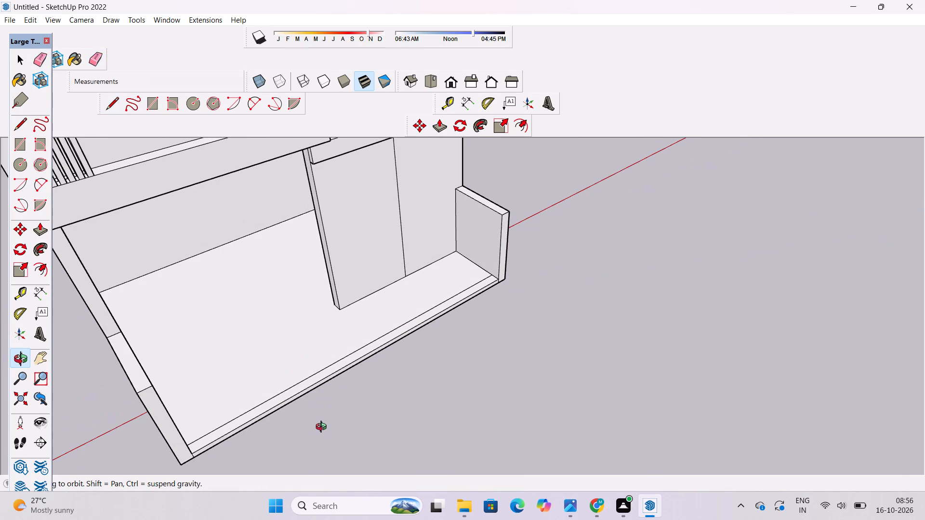
pyautogui.moveTo(370, 452); pyautogui.dragTo(261, 405)
pyautogui.keyDown('shift'); pyautogui.moveTo(457, 431); pyautogui.dragTo(421, 442); pyautogui.keyUp('shift')
pyautogui.moveTo(419, 447); pyautogui.dragTo(350, 482)
pyautogui.keyDown('shift'); pyautogui.moveTo(339, 437); pyautogui.dragTo(387, 468); pyautogui.keyUp('shift')
pyautogui.scroll(1, 380, 391)
pyautogui.keyDown('shift'); pyautogui.moveTo(380, 391); pyautogui.dragTo(436, 403); pyautogui.keyUp('shift')
pyautogui.moveTo(436, 416); pyautogui.dragTo(431, 436)
pyautogui.press('t')
pyautogui.scroll(5, 311, 343)
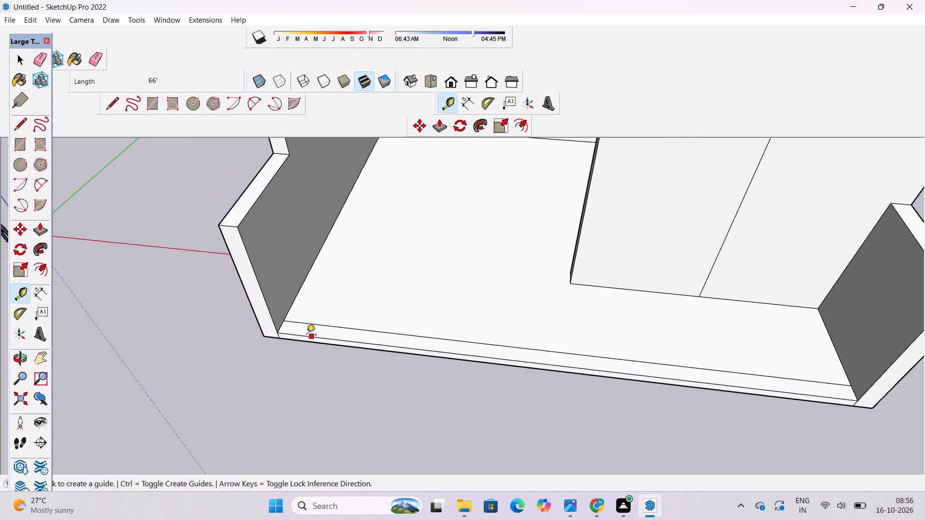
pyautogui.scroll(6, 281, 328)
pyautogui.click(281, 327)
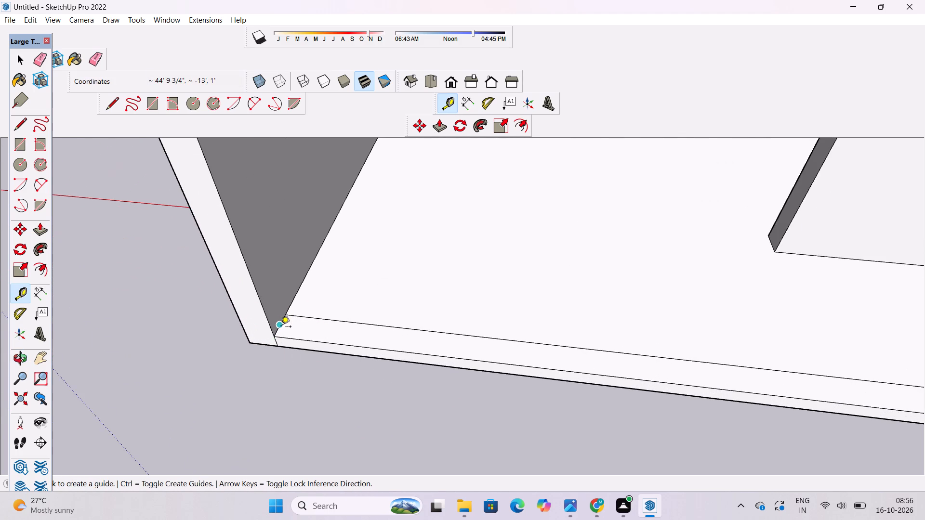
pyautogui.scroll(-10, 281, 327)
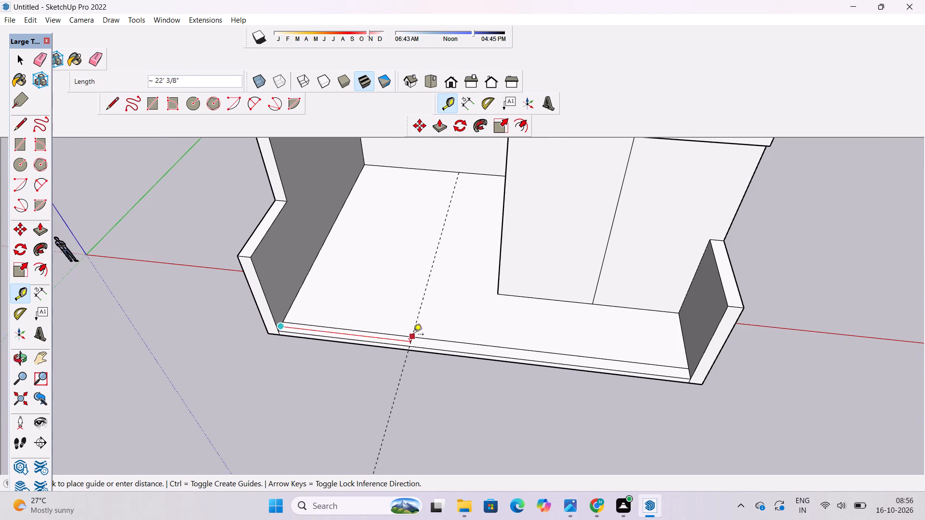
pyautogui.write("27'")
pyautogui.press('Return')
# Draw a 2' line across the front strip along the guide to split it, and erase the guide.
pyautogui.press('l')
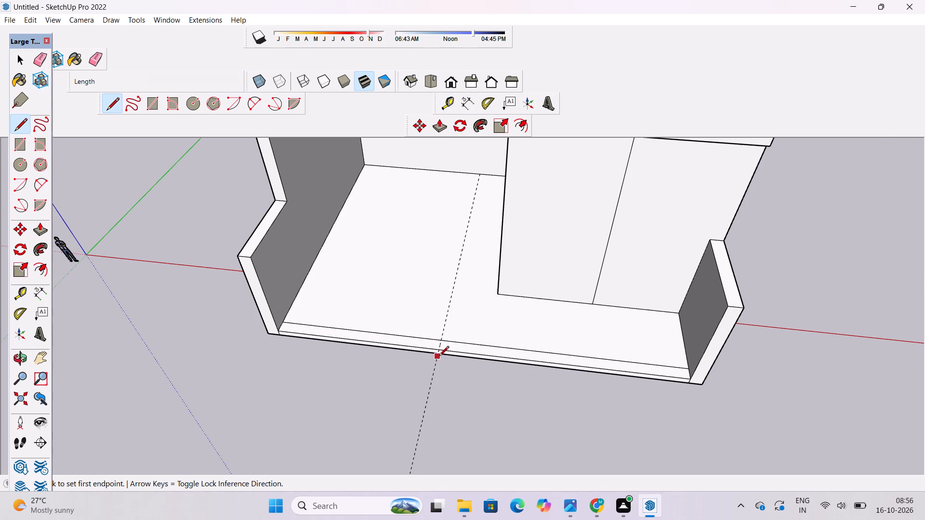
pyautogui.scroll(4, 439, 356)
pyautogui.click(438, 348)
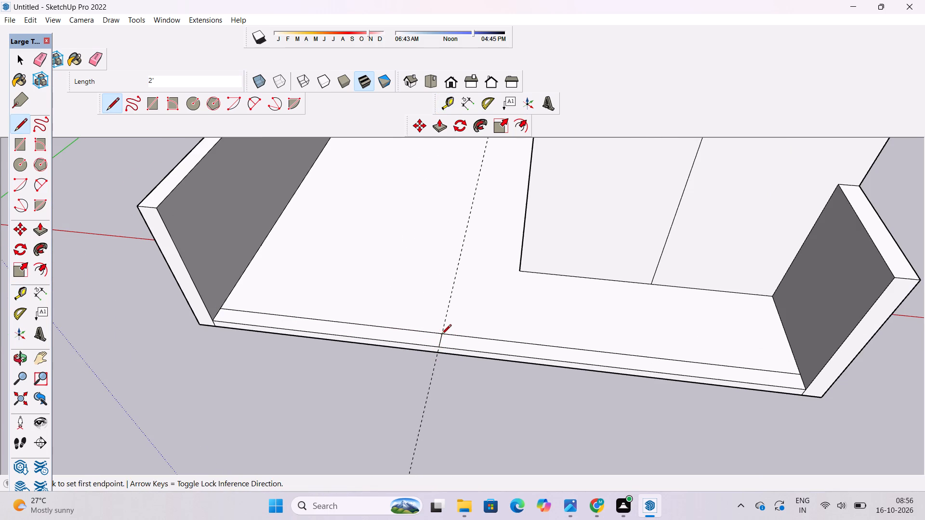
pyautogui.click(441, 335)
pyautogui.press('e')
pyautogui.moveTo(452, 280); pyautogui.dragTo(458, 287)
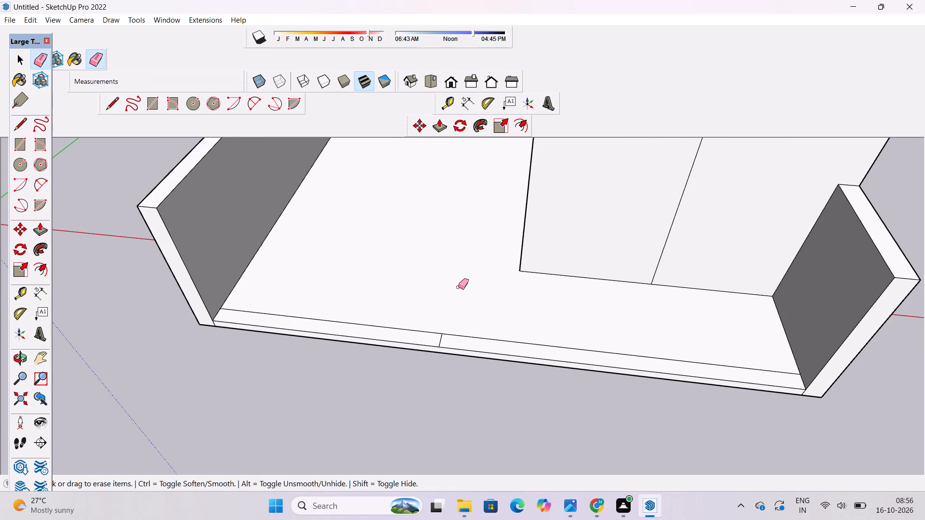
# Push/Pull the longer part of the front strip 16' up to the side wall's top, forming the front boundary wall.
pyautogui.press('o')
pyautogui.scroll(-2, 402, 337)
pyautogui.moveTo(395, 339); pyautogui.dragTo(451, 334)
pyautogui.moveTo(451, 334); pyautogui.dragTo(439, 339)
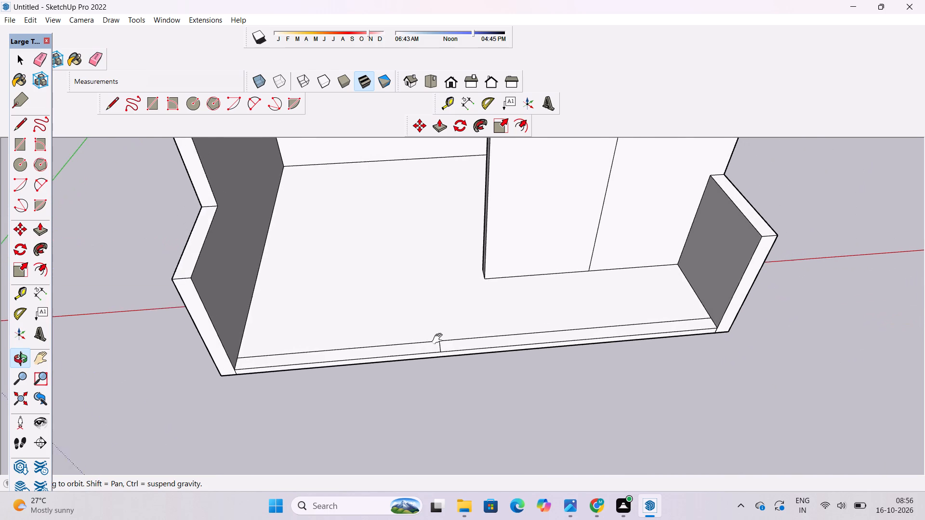
pyautogui.moveTo(439, 339); pyautogui.dragTo(438, 339)
pyautogui.moveTo(436, 340); pyautogui.dragTo(436, 325)
pyautogui.press('p')
pyautogui.scroll(-5, 418, 309)
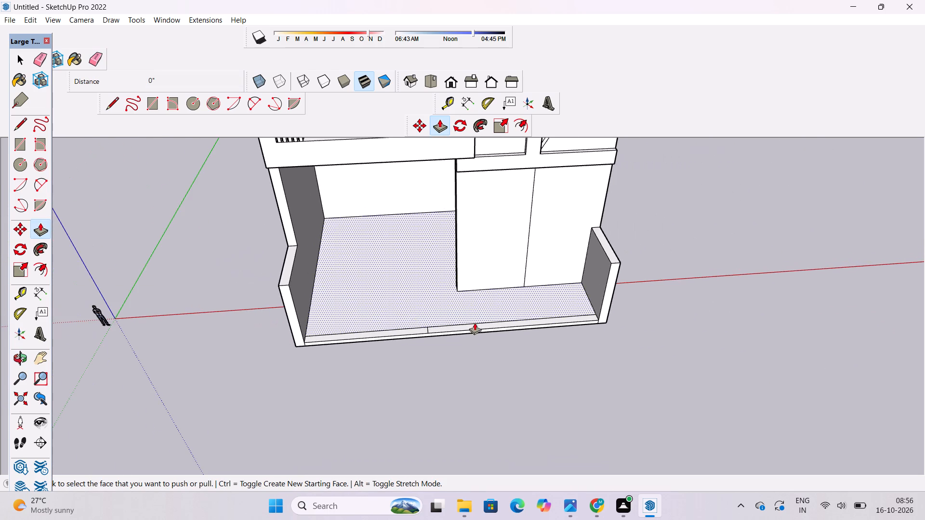
pyautogui.click(494, 325)
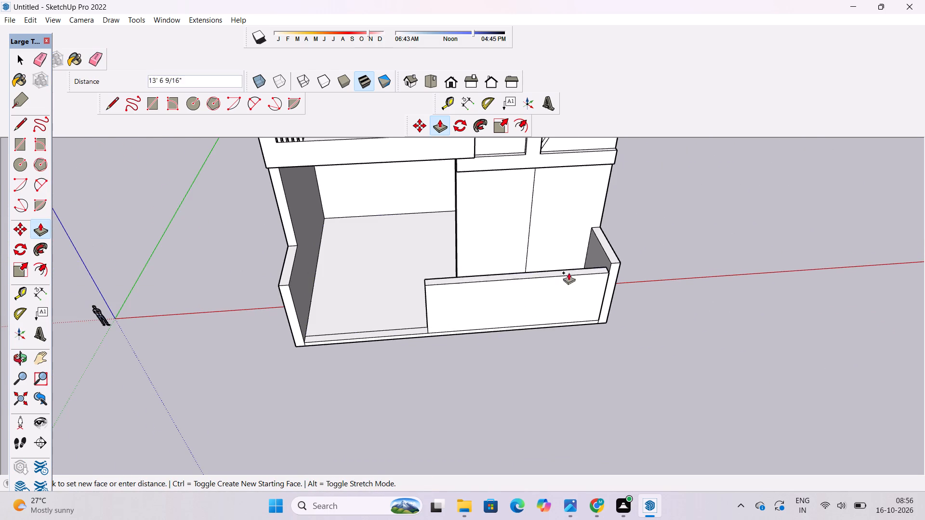
pyautogui.click(618, 265)
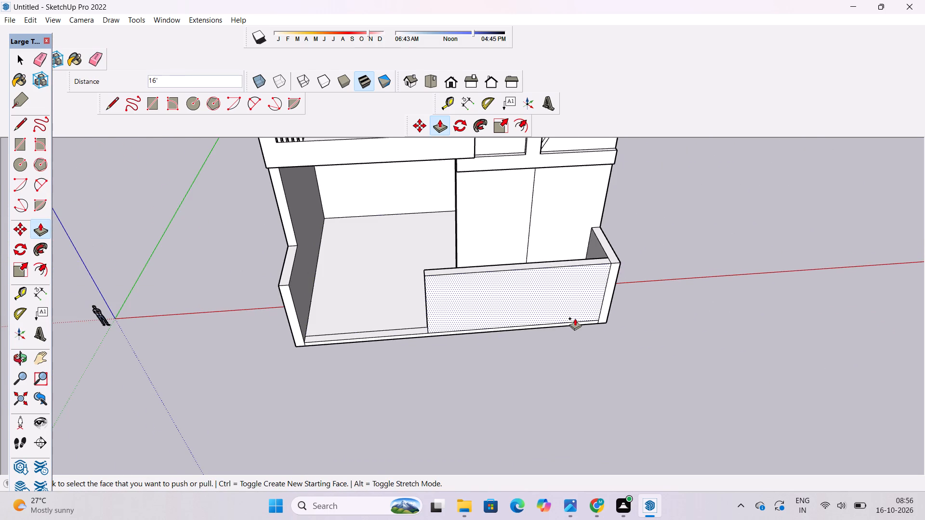
# Examine the new front boundary wall and gate opening against the building's whole facade.
pyautogui.press('o')
pyautogui.moveTo(537, 380); pyautogui.dragTo(532, 311)
pyautogui.scroll(-3, 519, 370)
pyautogui.keyDown('shift'); pyautogui.moveTo(520, 374); pyautogui.dragTo(476, 372); pyautogui.keyUp('shift')
pyautogui.moveTo(470, 394); pyautogui.dragTo(476, 408)
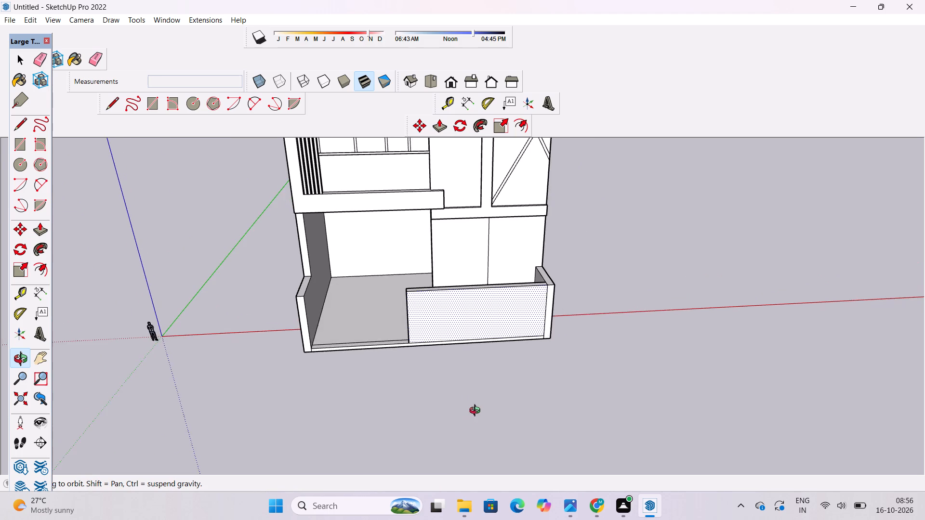
pyautogui.keyDown('shift'); pyautogui.moveTo(479, 420); pyautogui.dragTo(488, 433); pyautogui.keyUp('shift')
pyautogui.keyDown('shift'); pyautogui.moveTo(488, 432); pyautogui.dragTo(488, 418); pyautogui.keyUp('shift')
pyautogui.press('space')
pyautogui.scroll(-4, 415, 371)
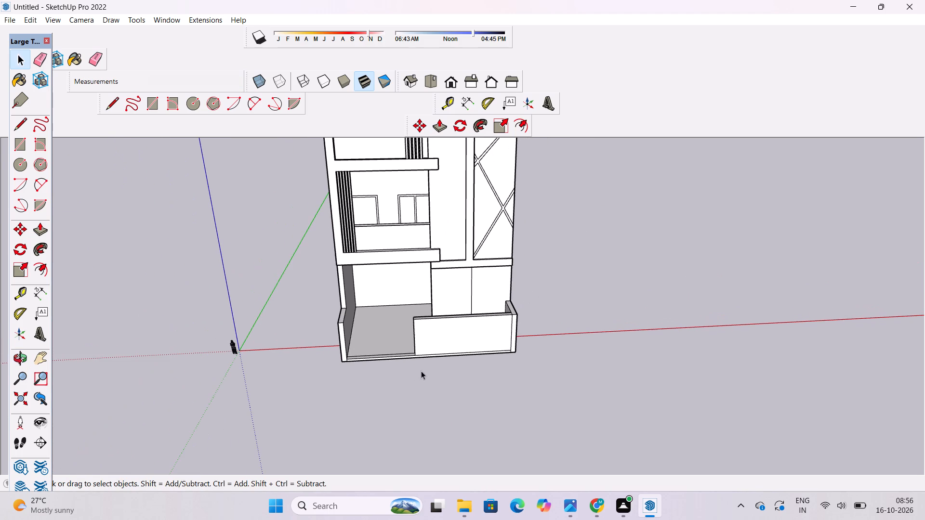
pyautogui.press('o')
pyautogui.keyDown('shift'); pyautogui.moveTo(442, 381); pyautogui.dragTo(418, 390); pyautogui.keyUp('shift')
pyautogui.moveTo(442, 406); pyautogui.dragTo(437, 357)
# Erase the top and vertical seams where the front wall meets the side wall, and the seam along the front wall's base.
pyautogui.scroll(7, 506, 364)
pyautogui.moveTo(462, 307); pyautogui.dragTo(587, 423)
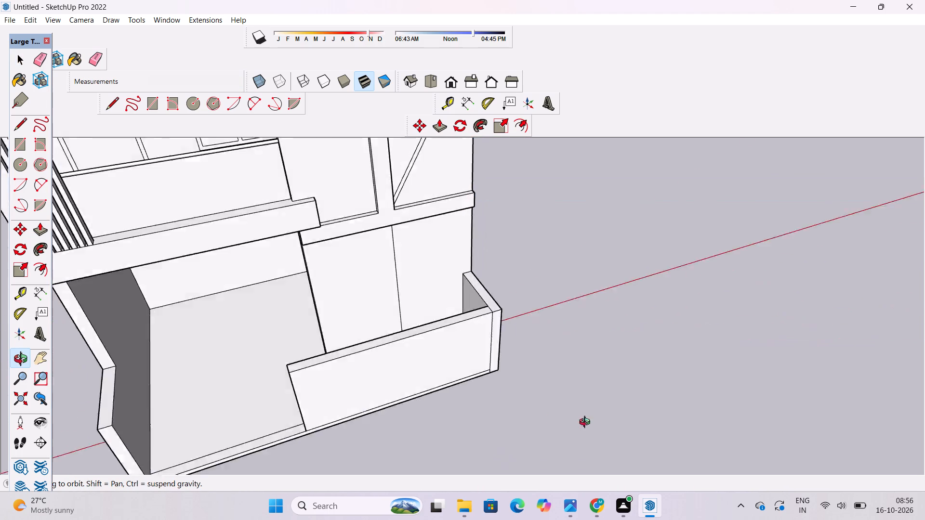
pyautogui.moveTo(587, 423); pyautogui.dragTo(717, 417)
pyautogui.scroll(3, 565, 288)
pyautogui.keyDown('shift'); pyautogui.moveTo(511, 329); pyautogui.dragTo(493, 360); pyautogui.keyUp('shift')
pyautogui.moveTo(493, 361); pyautogui.dragTo(447, 341)
pyautogui.press('e')
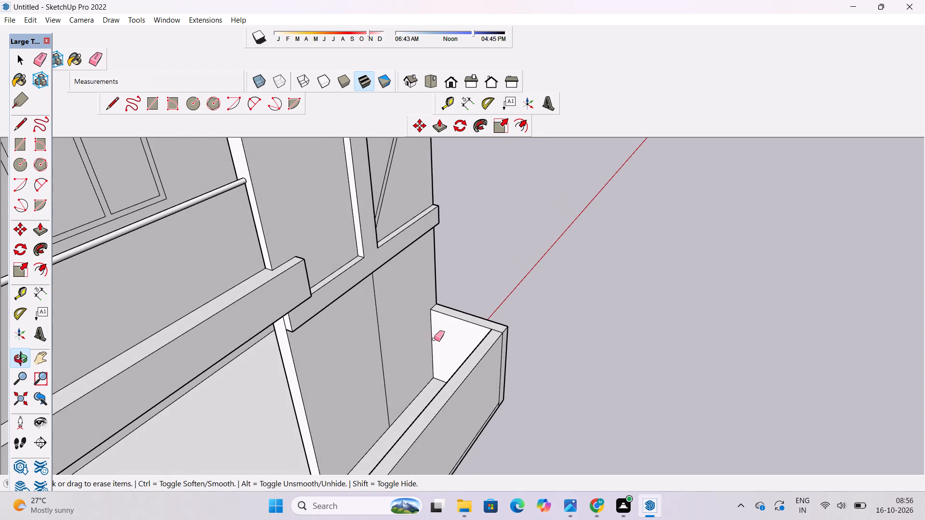
pyautogui.scroll(8, 505, 339)
pyautogui.moveTo(489, 314); pyautogui.dragTo(483, 322)
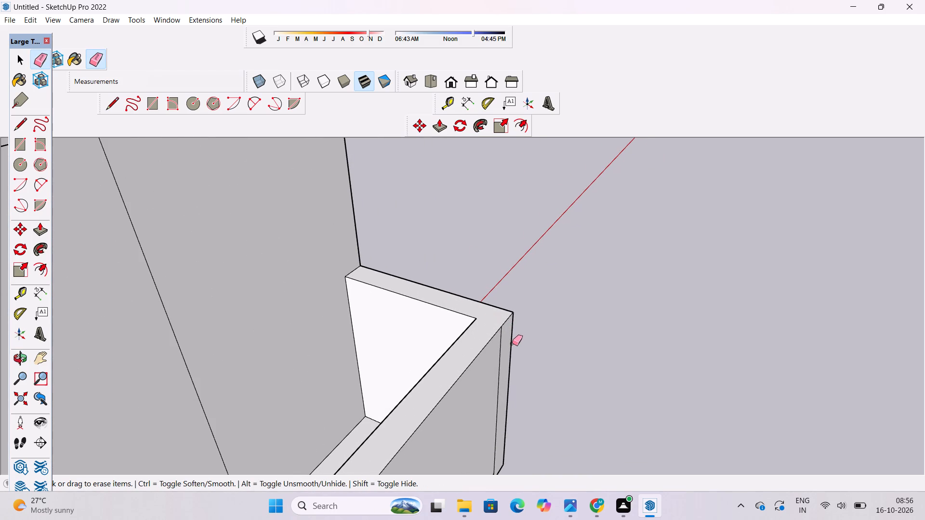
pyautogui.moveTo(503, 340); pyautogui.dragTo(496, 343)
pyautogui.scroll(-13, 446, 264)
pyautogui.scroll(7, 447, 366)
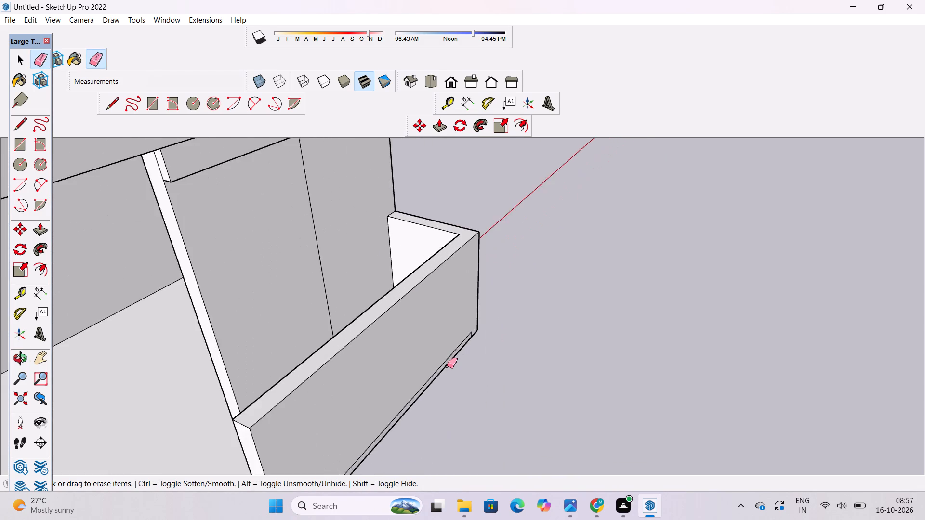
pyautogui.scroll(2, 447, 366)
pyautogui.click(487, 314)
pyautogui.scroll(-3, 541, 250)
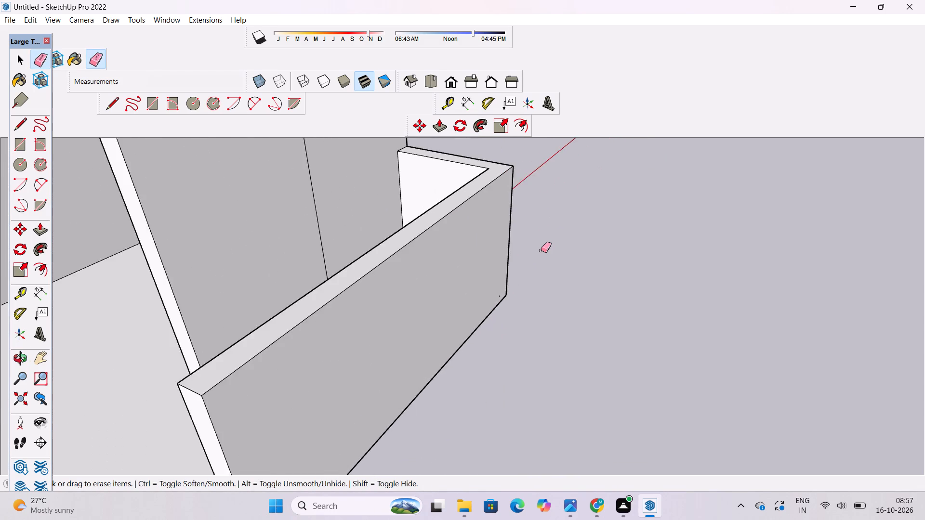
# Examine the cleaned front boundary wall and entrance opening from several angles against the building's facade.
pyautogui.scroll(-6, 541, 250)
pyautogui.press('o')
pyautogui.scroll(9, 274, 422)
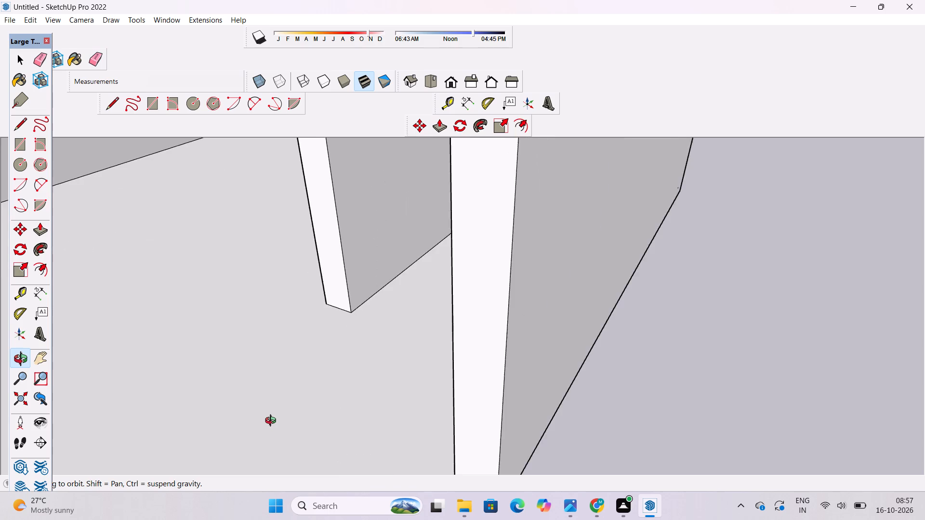
pyautogui.moveTo(277, 421); pyautogui.dragTo(286, 369)
pyautogui.scroll(-9, 286, 365)
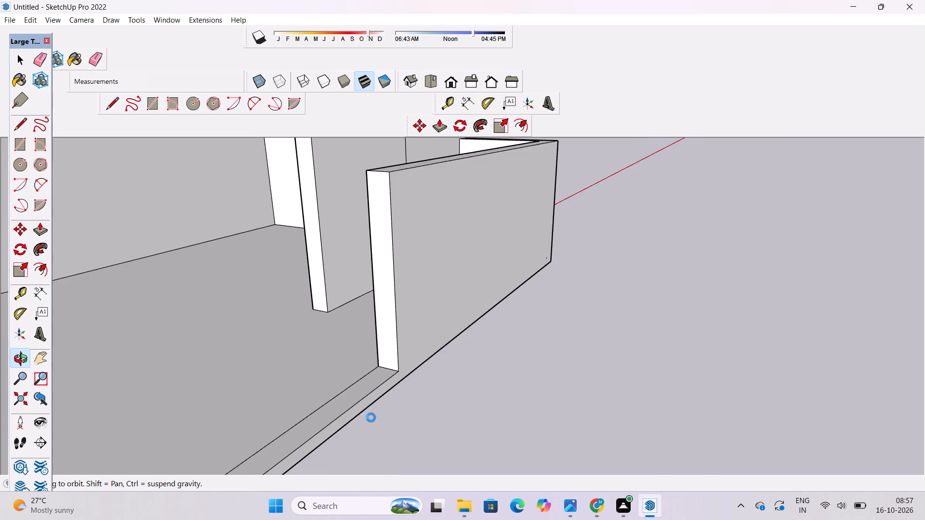
pyautogui.moveTo(351, 424); pyautogui.dragTo(237, 433)
pyautogui.scroll(-4, 268, 411)
pyautogui.keyDown('shift'); pyautogui.moveTo(268, 411); pyautogui.dragTo(328, 416); pyautogui.keyUp('shift')
pyautogui.moveTo(353, 424); pyautogui.dragTo(321, 426)
pyautogui.scroll(2, 321, 425)
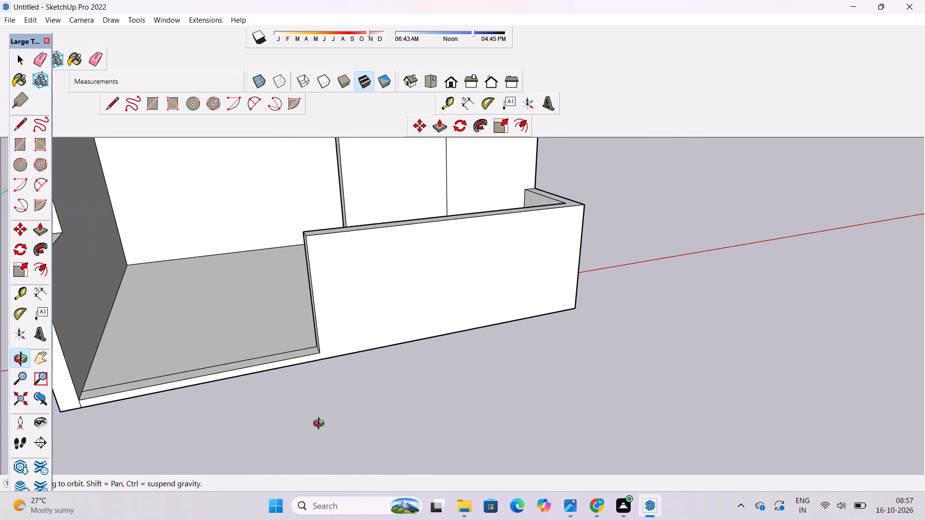
pyautogui.scroll(1, 321, 425)
pyautogui.scroll(-2, 321, 424)
pyautogui.scroll(3, 320, 422)
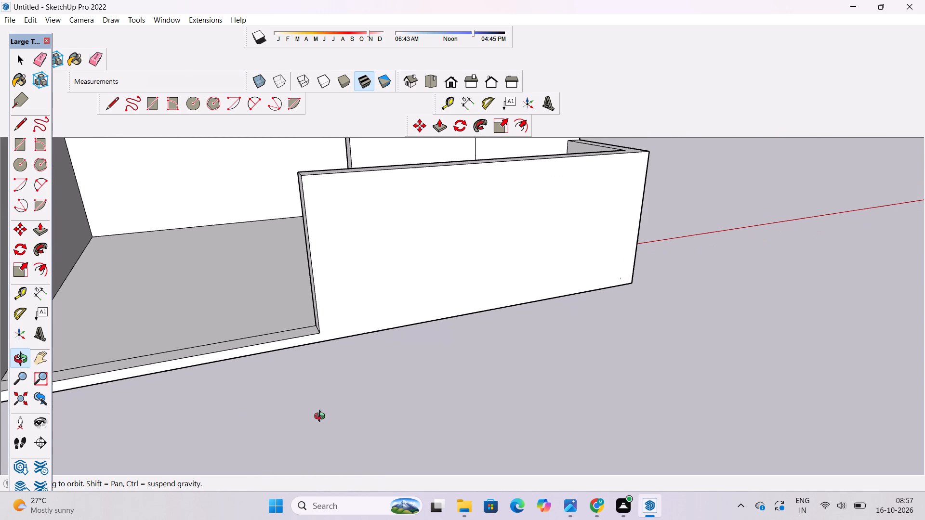
pyautogui.scroll(-4, 322, 417)
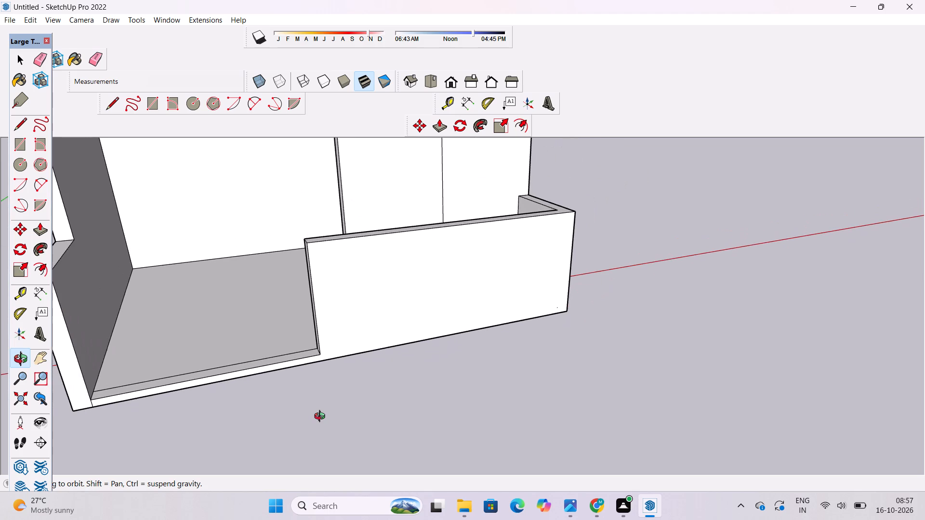
pyautogui.scroll(-3, 322, 417)
pyautogui.moveTo(345, 437); pyautogui.dragTo(349, 453)
pyautogui.moveTo(347, 452); pyautogui.dragTo(321, 408)
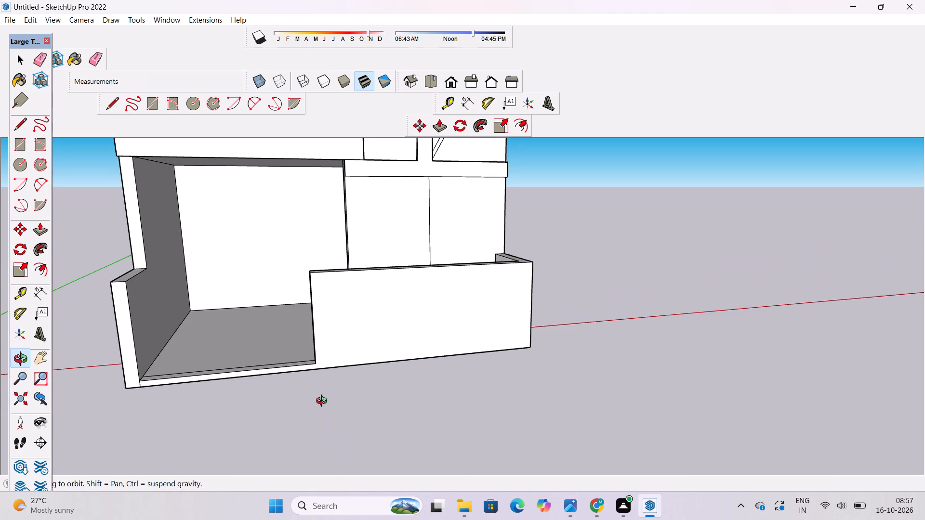
pyautogui.keyDown('shift'); pyautogui.moveTo(324, 402); pyautogui.dragTo(324, 418); pyautogui.keyUp('shift')
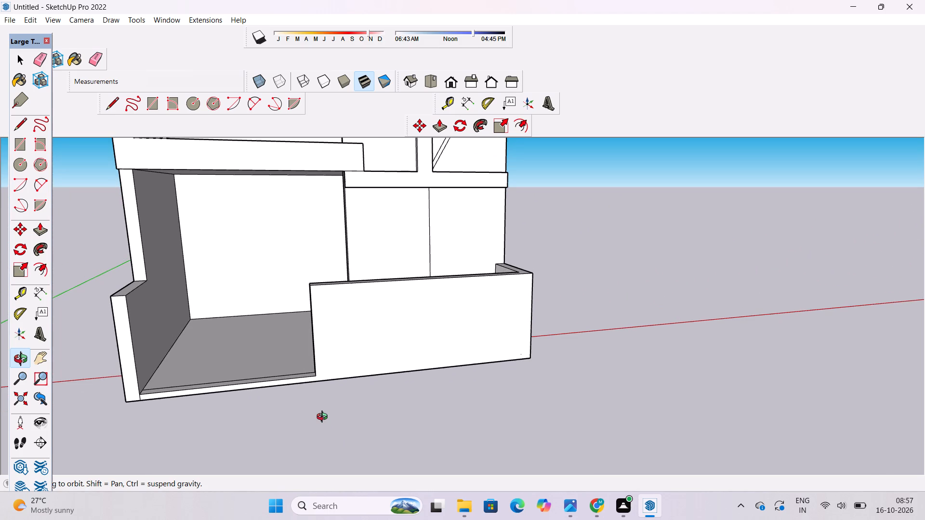
pyautogui.scroll(-5, 320, 426)
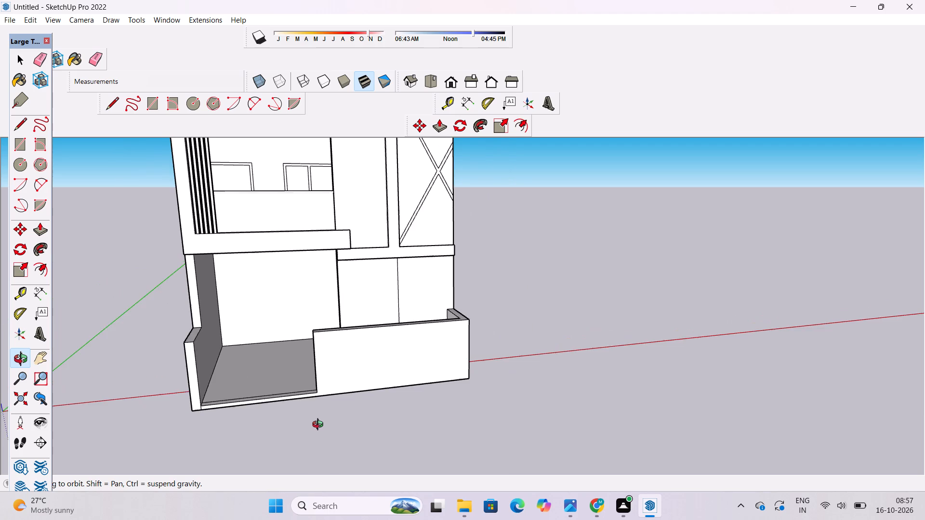
pyautogui.keyDown('shift'); pyautogui.moveTo(325, 424); pyautogui.dragTo(330, 439); pyautogui.keyUp('shift')
pyautogui.moveTo(330, 439); pyautogui.dragTo(276, 430)
pyautogui.keyDown('shift'); pyautogui.moveTo(332, 397); pyautogui.dragTo(336, 420); pyautogui.keyUp('shift')
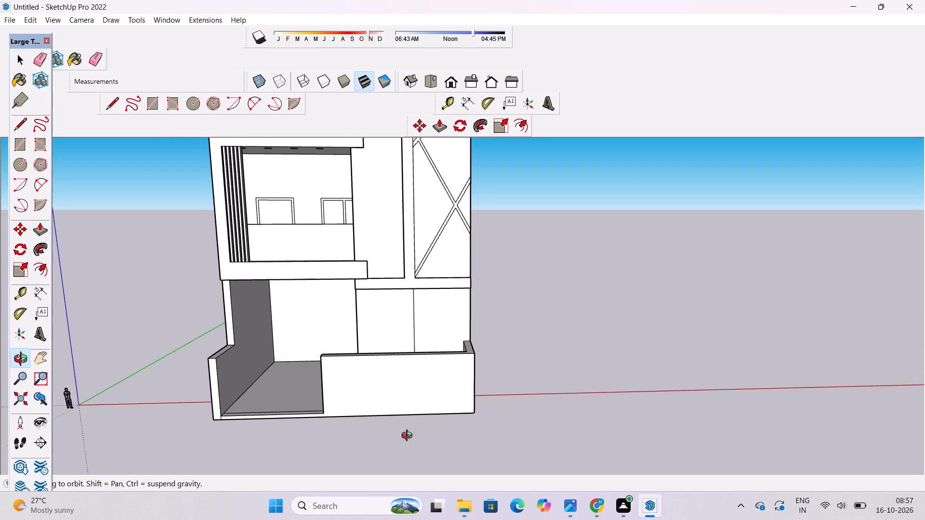
pyautogui.moveTo(409, 437); pyautogui.dragTo(394, 412)
pyautogui.keyDown('shift'); pyautogui.moveTo(389, 412); pyautogui.dragTo(337, 431); pyautogui.keyUp('shift')
pyautogui.click(343, 428)
# Draw a full-height vertical strip about 1'10" wide and 17' high on the front boundary wall near its outer corner.
pyautogui.press('r')
pyautogui.scroll(4, 357, 437)
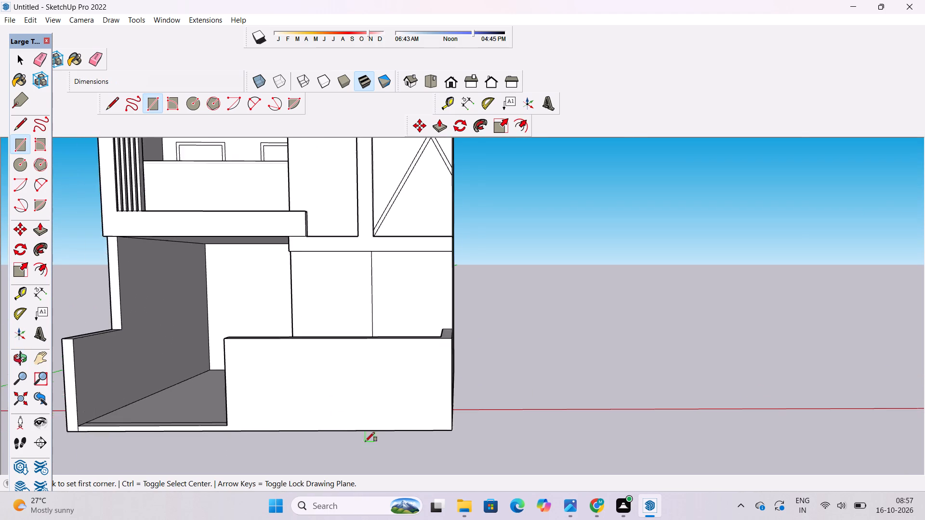
pyautogui.scroll(3, 365, 442)
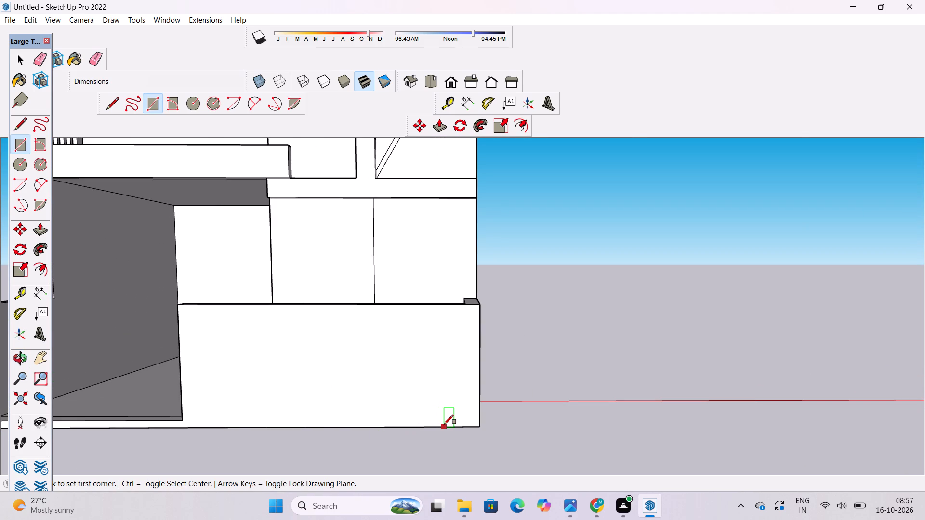
pyautogui.click(444, 424)
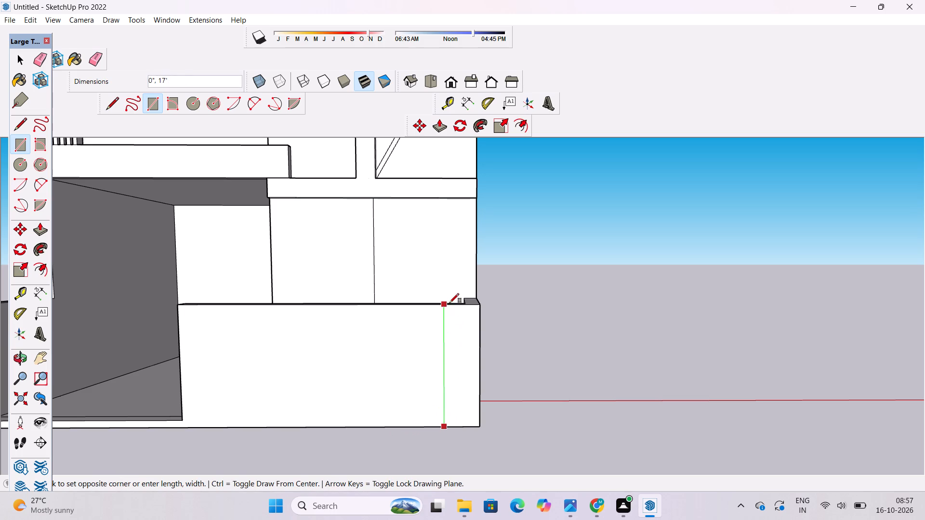
pyautogui.click(430, 307)
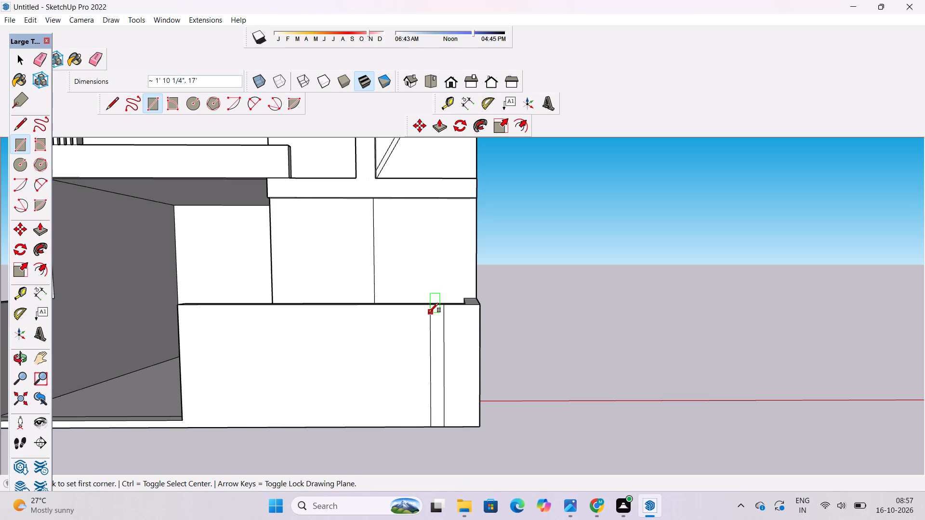
pyautogui.press('space')
# Copy the vertical strip about 3'3" along the front wall toward the entrance opening.
pyautogui.doubleClick(436, 347)
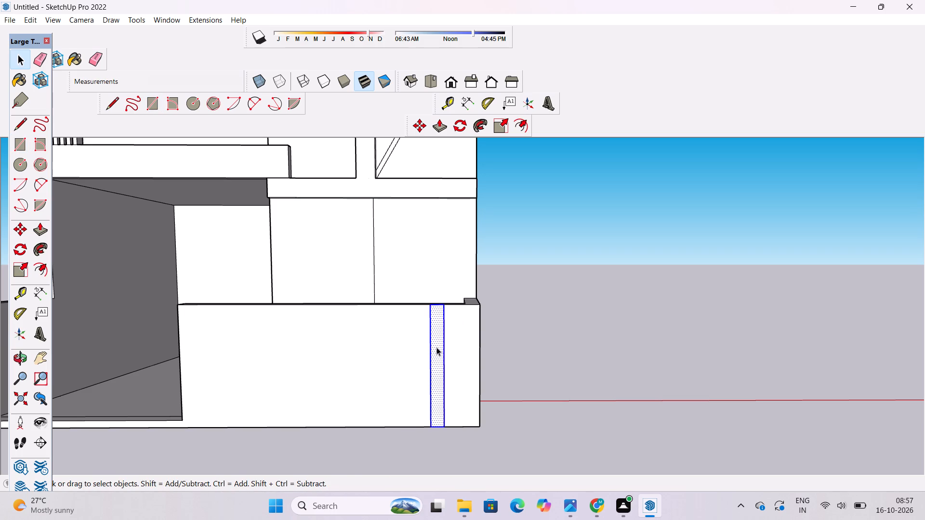
pyautogui.press('m')
pyautogui.click(443, 427)
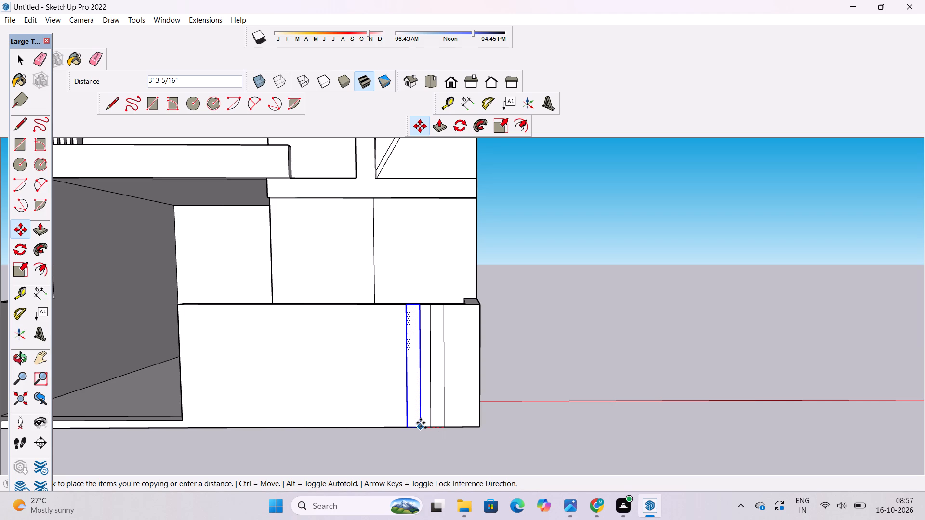
pyautogui.click(421, 423)
pyautogui.press('space')
pyautogui.click(535, 374)
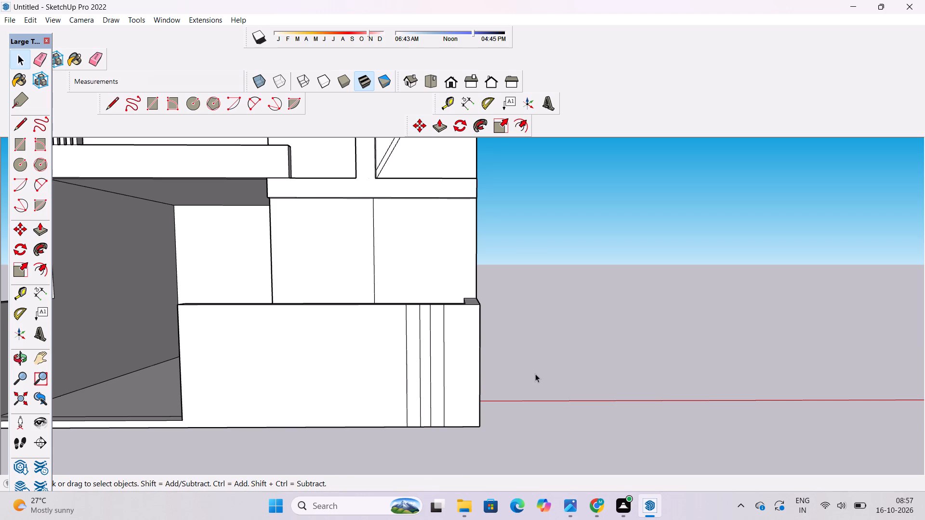
# Draw a full-height rectangle about 19'7" by 17' on the front wall between the entrance opening and the vertical strips.
pyautogui.press('o')
pyautogui.keyDown('shift'); pyautogui.click(425, 397); pyautogui.keyUp('shift')
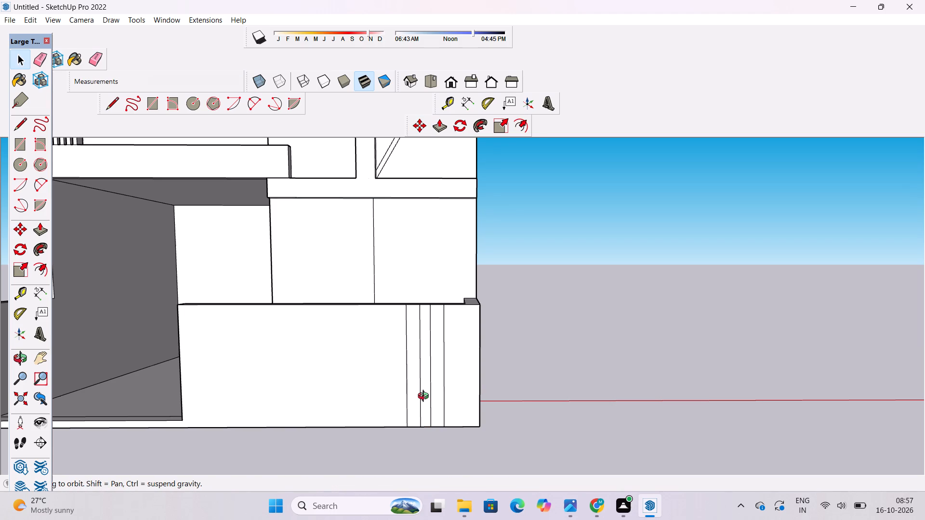
pyautogui.keyDown('shift'); pyautogui.moveTo(425, 395); pyautogui.dragTo(485, 374); pyautogui.keyUp('shift')
pyautogui.scroll(-2, 376, 379)
pyautogui.keyDown('shift'); pyautogui.moveTo(376, 379); pyautogui.dragTo(381, 390); pyautogui.keyUp('shift')
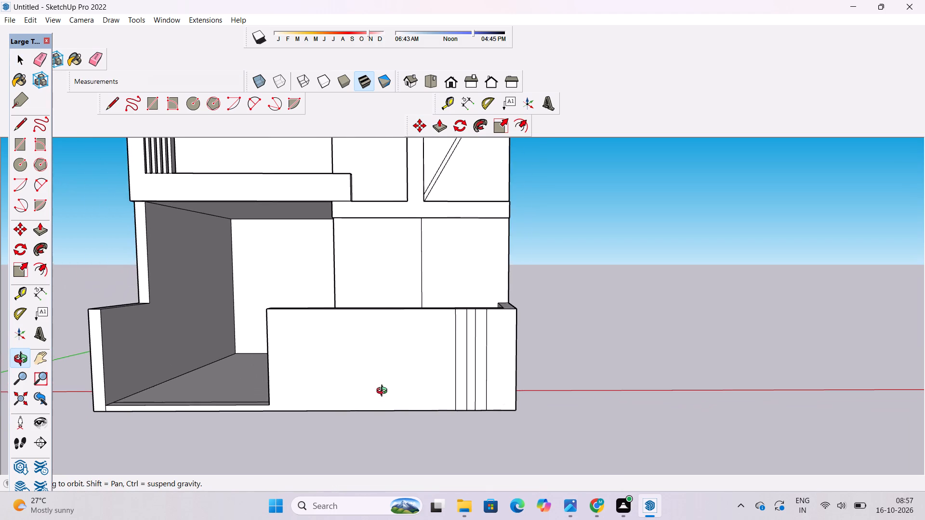
pyautogui.moveTo(386, 393); pyautogui.dragTo(392, 397)
pyautogui.keyDown('shift'); pyautogui.click(393, 397); pyautogui.keyUp('shift')
pyautogui.press('r')
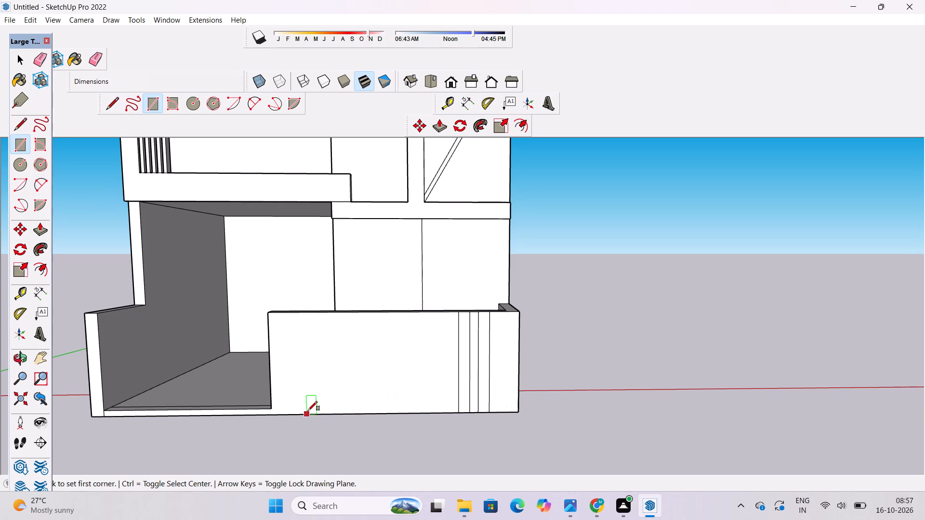
pyautogui.click(316, 412)
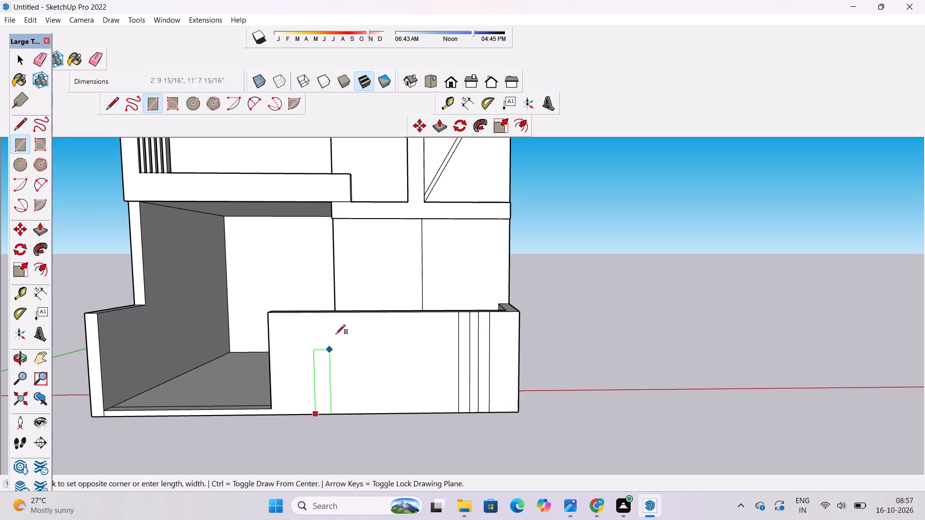
pyautogui.click(433, 312)
# Offset the large rectangle's outline inward by about 1'8" to form a framed panel.
pyautogui.write('of')
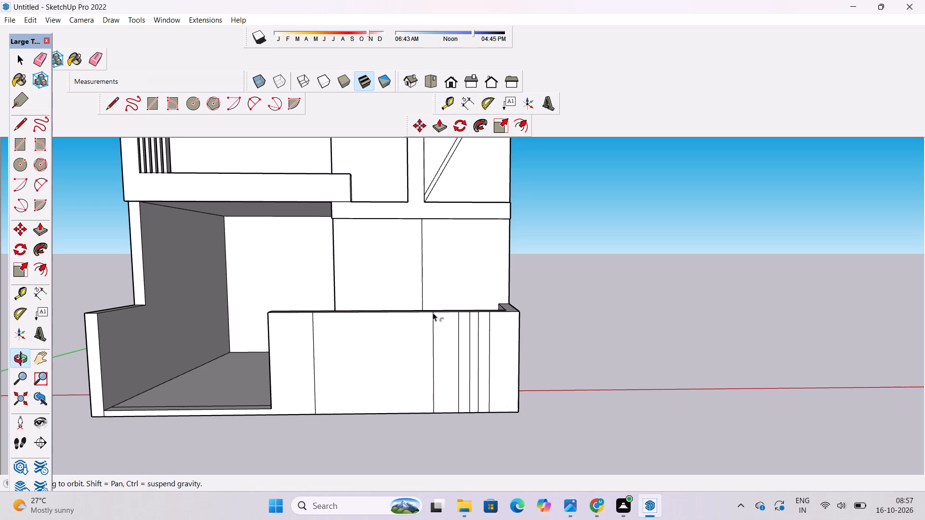
pyautogui.click(418, 321)
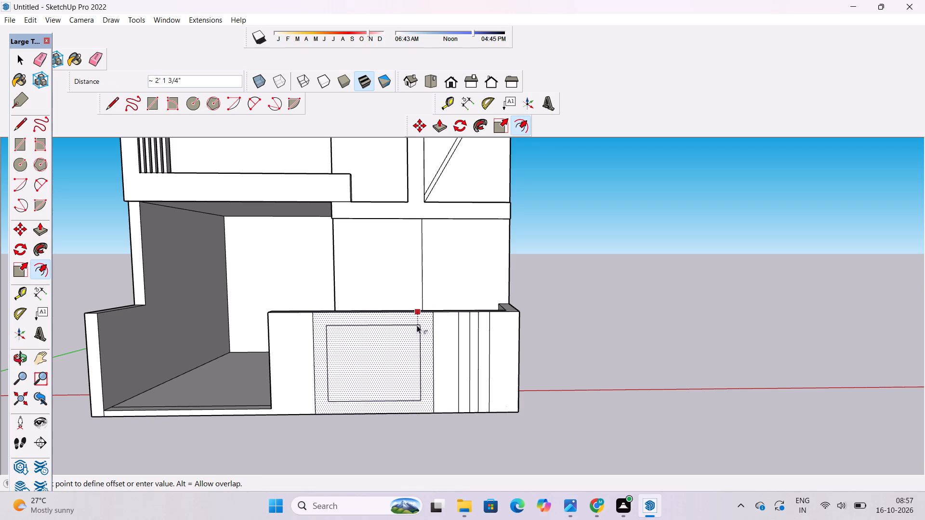
pyautogui.click(418, 322)
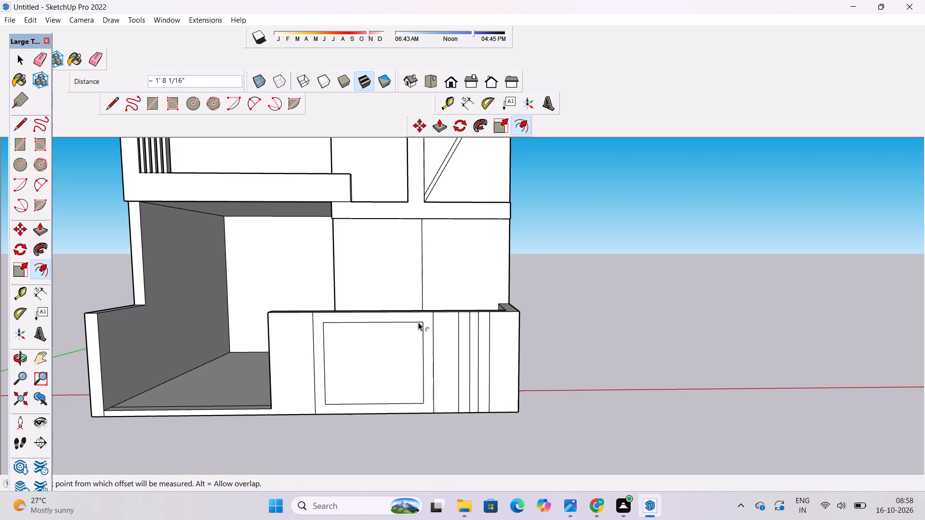
# Draw a small upright rectangle about 5'6" high and 1'7" wide inside the panel, near its upper corner beside the entrance opening.
pyautogui.press('r')
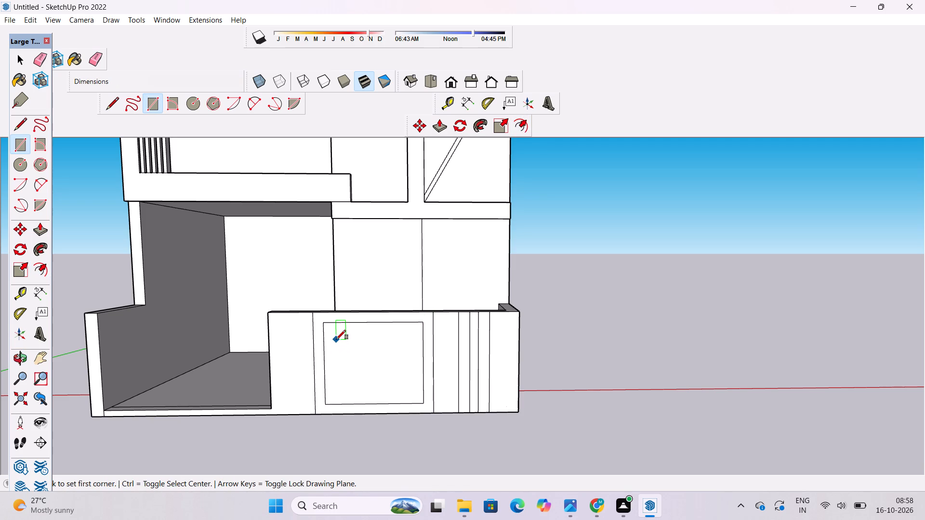
pyautogui.click(336, 339)
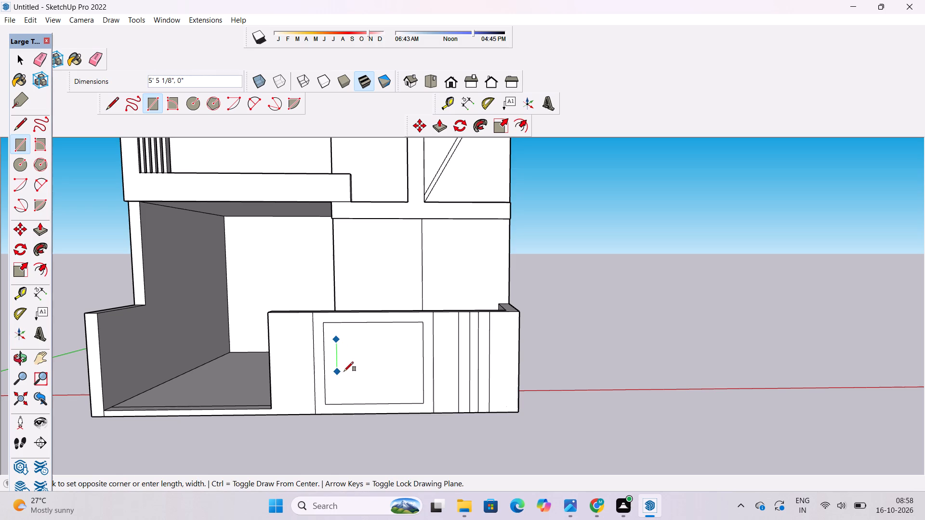
pyautogui.click(347, 372)
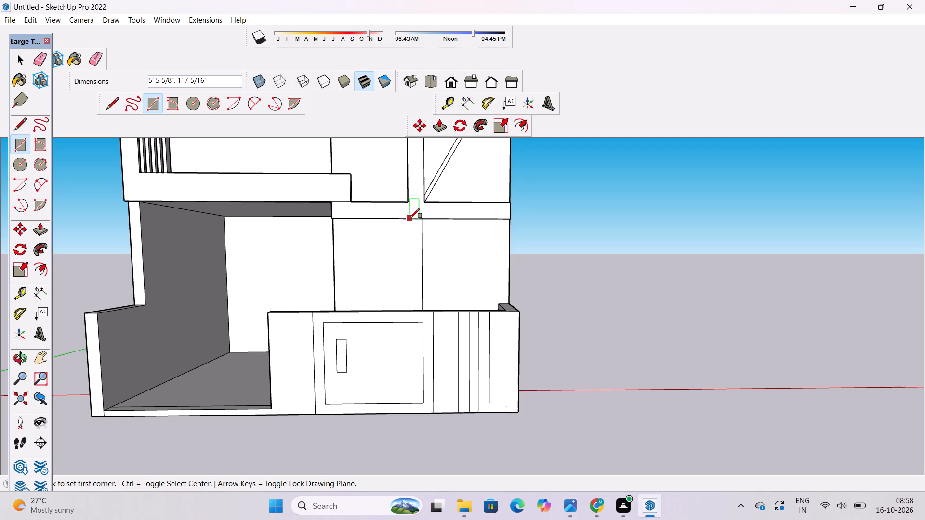
pyautogui.press('space')
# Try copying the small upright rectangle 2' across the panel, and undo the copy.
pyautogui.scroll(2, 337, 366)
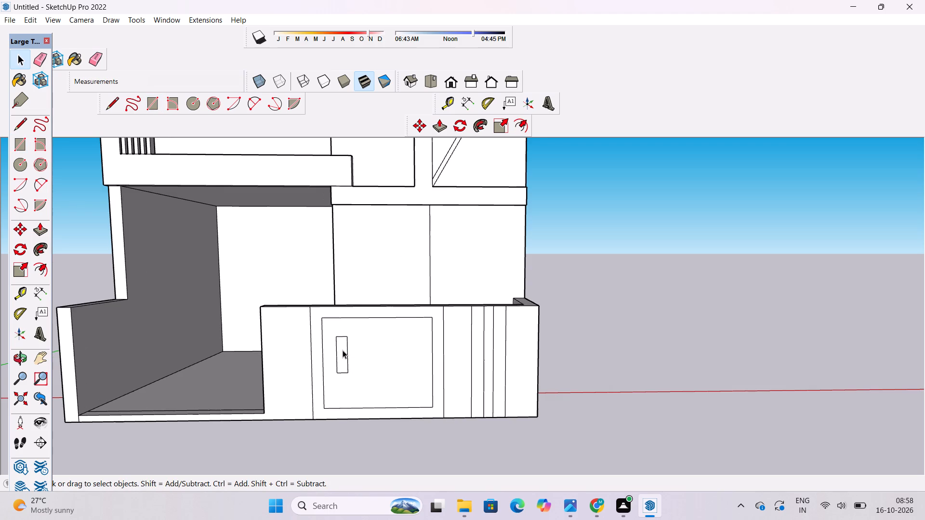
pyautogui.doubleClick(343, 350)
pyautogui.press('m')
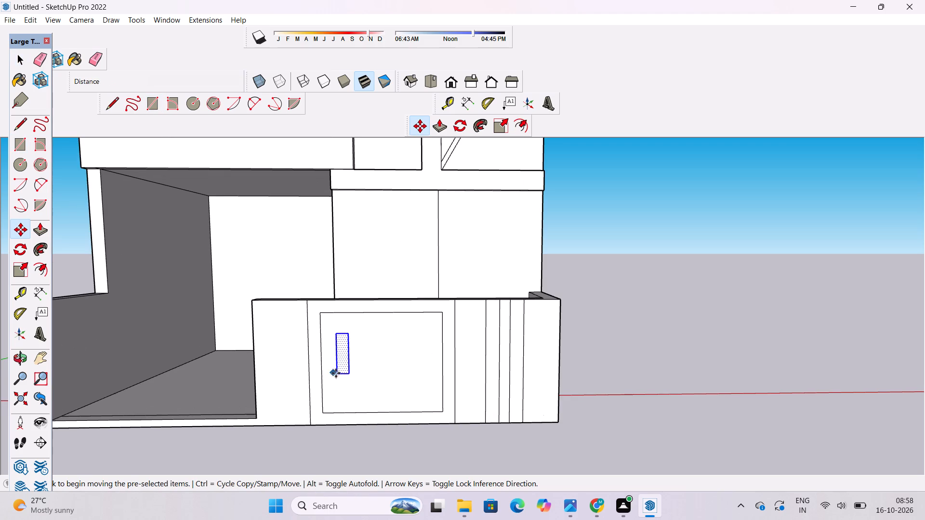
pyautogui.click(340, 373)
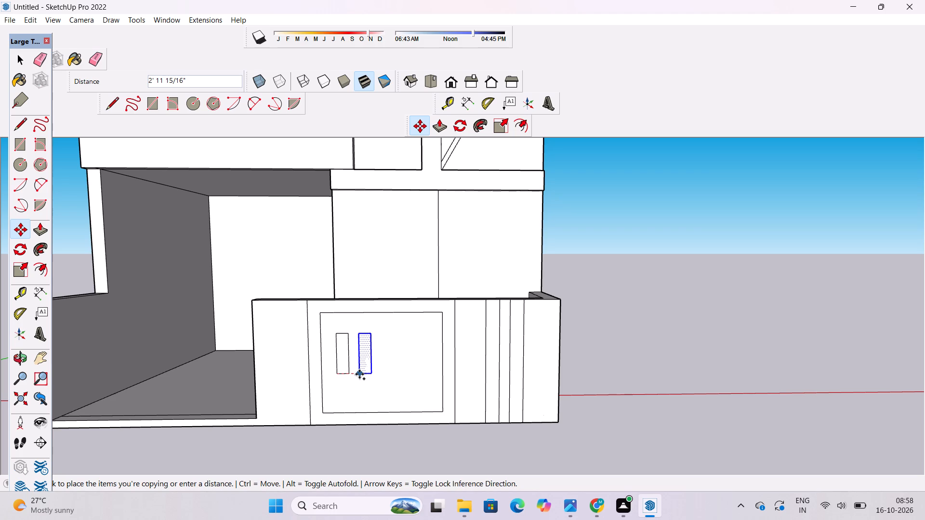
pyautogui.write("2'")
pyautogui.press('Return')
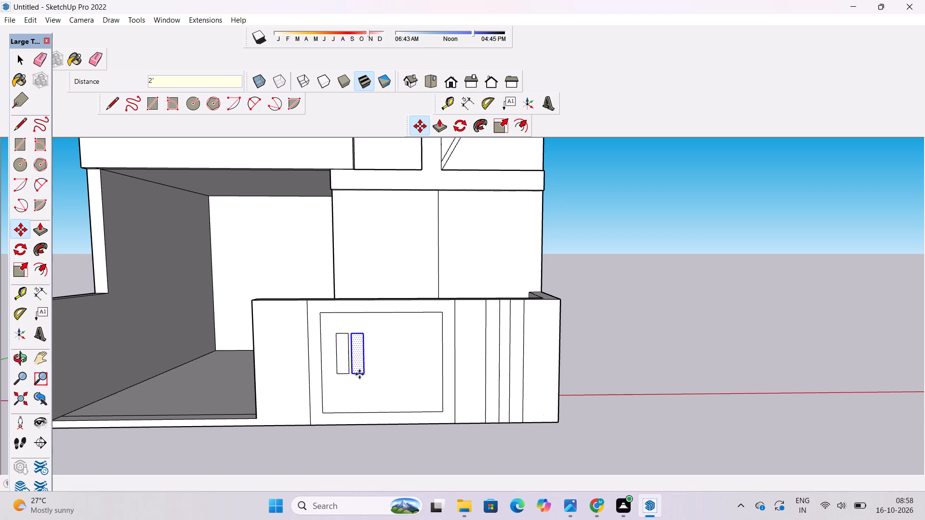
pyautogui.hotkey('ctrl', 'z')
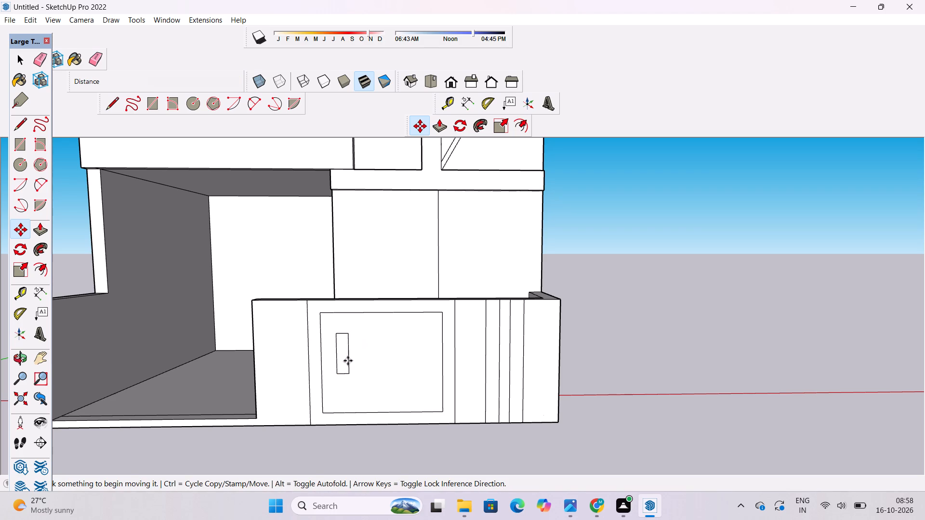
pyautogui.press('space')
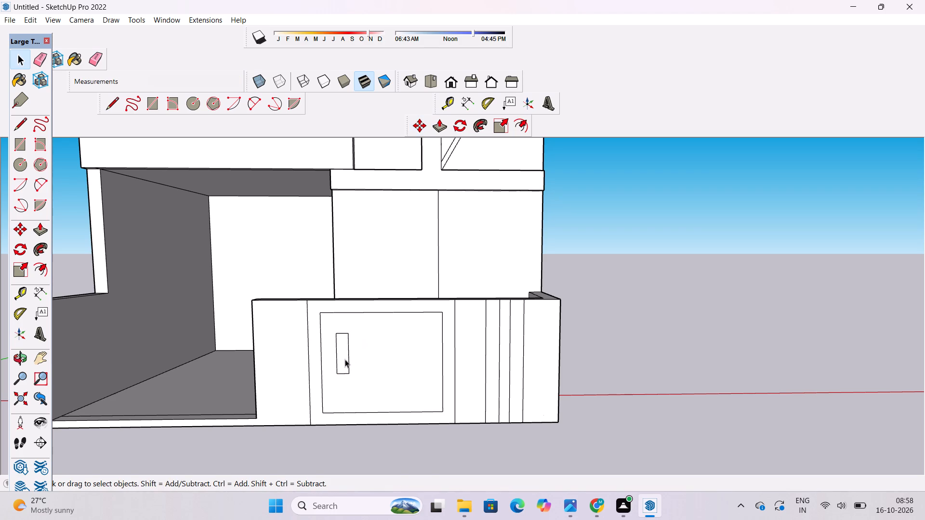
# Copy the small upright rectangle 3' horizontally across the panel, away from the entrance opening.
pyautogui.doubleClick(345, 359)
pyautogui.press('m')
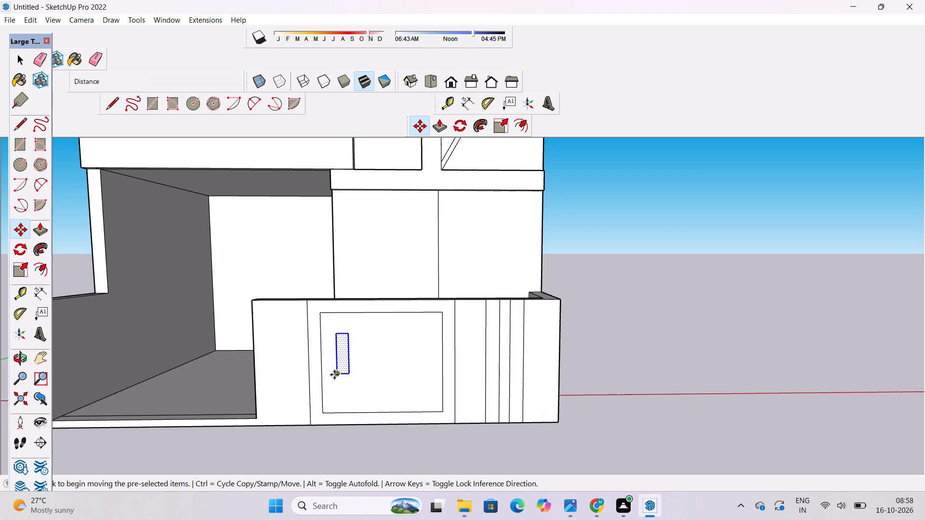
pyautogui.click(334, 375)
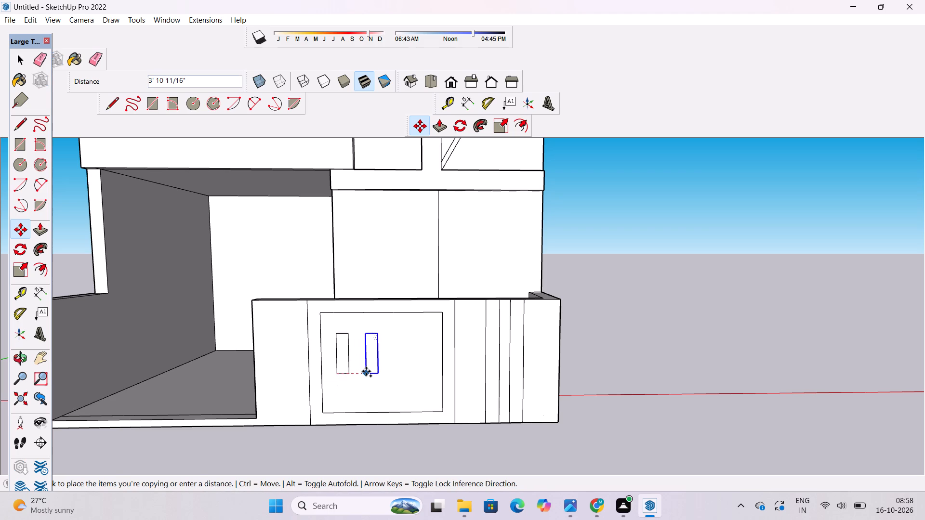
pyautogui.write("3'")
pyautogui.press('Return')
pyautogui.press('space')
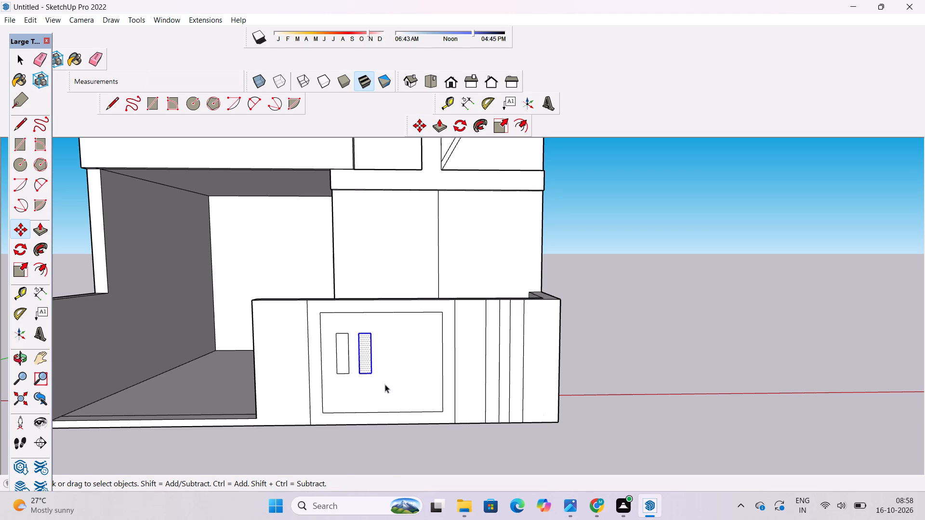
# Copy the second small upright rectangle 3' horizontally across the panel, away from the entrance opening, to add a third one.
pyautogui.click(620, 345)
pyautogui.scroll(9, 359, 398)
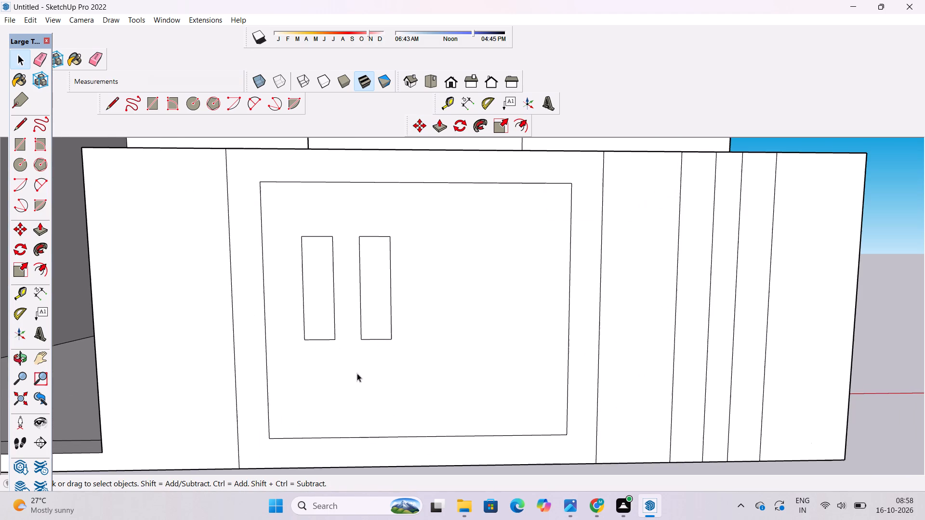
pyautogui.doubleClick(377, 324)
pyautogui.press('m')
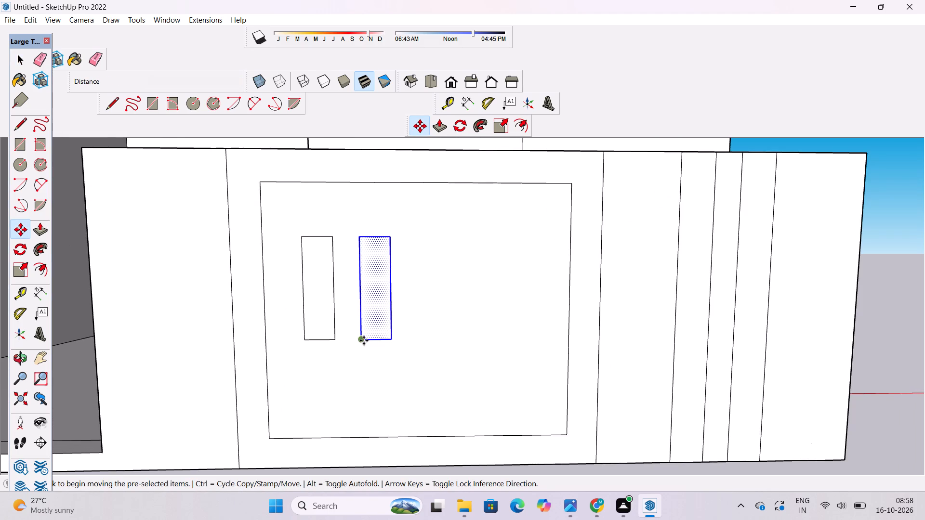
pyautogui.click(364, 340)
pyautogui.write("3'")
pyautogui.press('Return')
pyautogui.press('space')
pyautogui.scroll(-9, 411, 330)
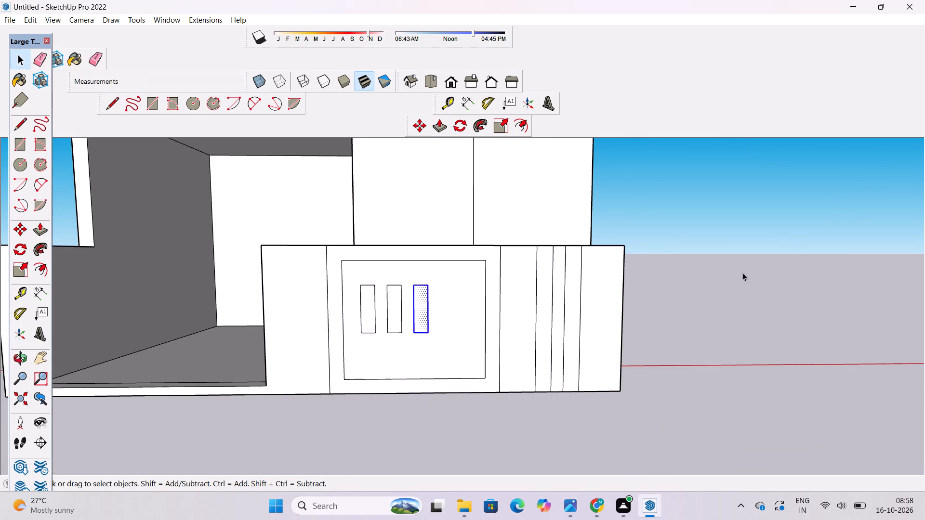
pyautogui.click(742, 273)
# Examine the front boundary wall with its three small rectangles and vertical strips from several angles.
pyautogui.press('o')
pyautogui.scroll(3, 387, 371)
pyautogui.moveTo(547, 320); pyautogui.dragTo(509, 327)
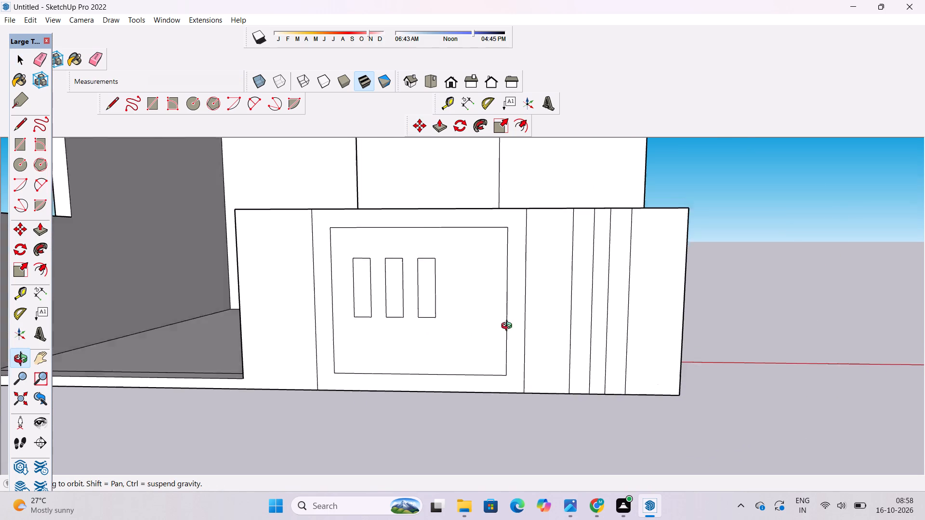
pyautogui.moveTo(509, 327); pyautogui.dragTo(376, 352)
pyautogui.moveTo(376, 352); pyautogui.dragTo(560, 374)
pyautogui.moveTo(903, 217); pyautogui.dragTo(752, 247)
pyautogui.moveTo(590, 326); pyautogui.dragTo(557, 332)
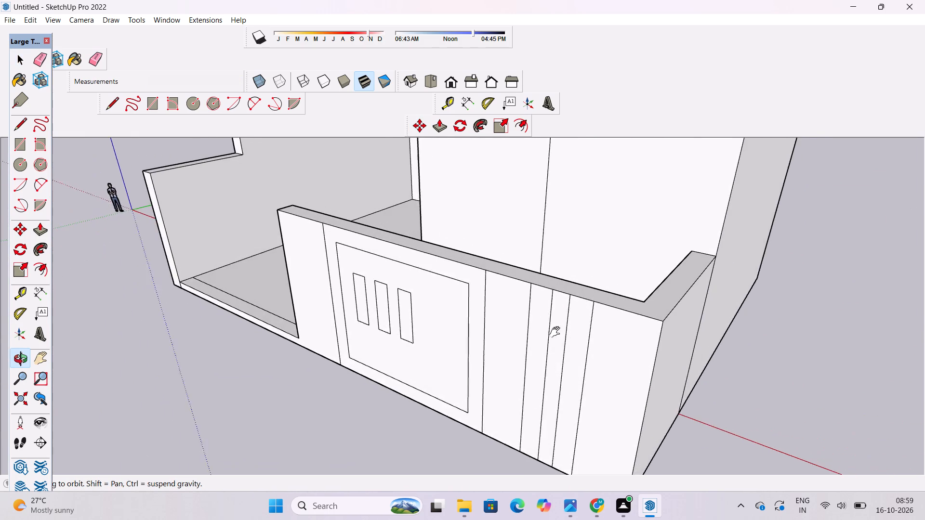
pyautogui.moveTo(557, 332); pyautogui.dragTo(495, 348)
pyautogui.moveTo(495, 348); pyautogui.dragTo(518, 330)
pyautogui.press('e')
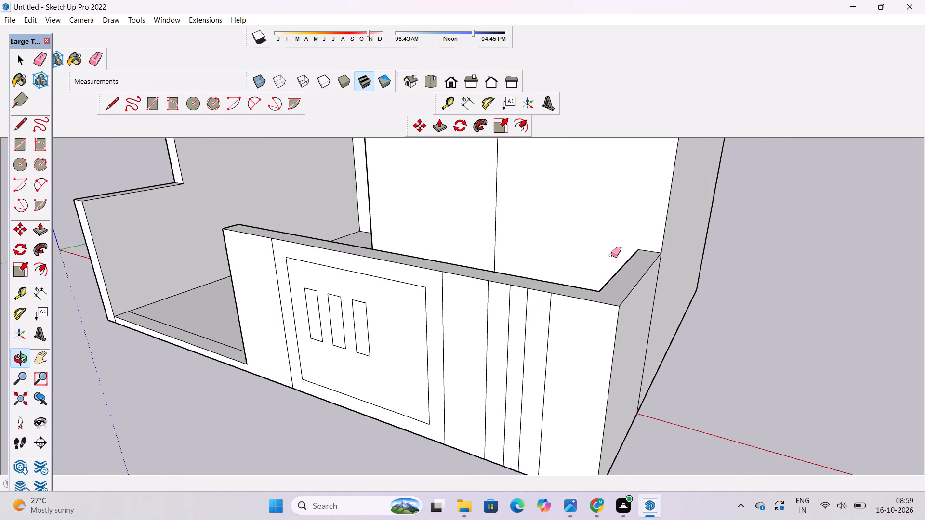
pyautogui.click(611, 258)
pyautogui.click(612, 256)
pyautogui.click(612, 253)
pyautogui.press('space')
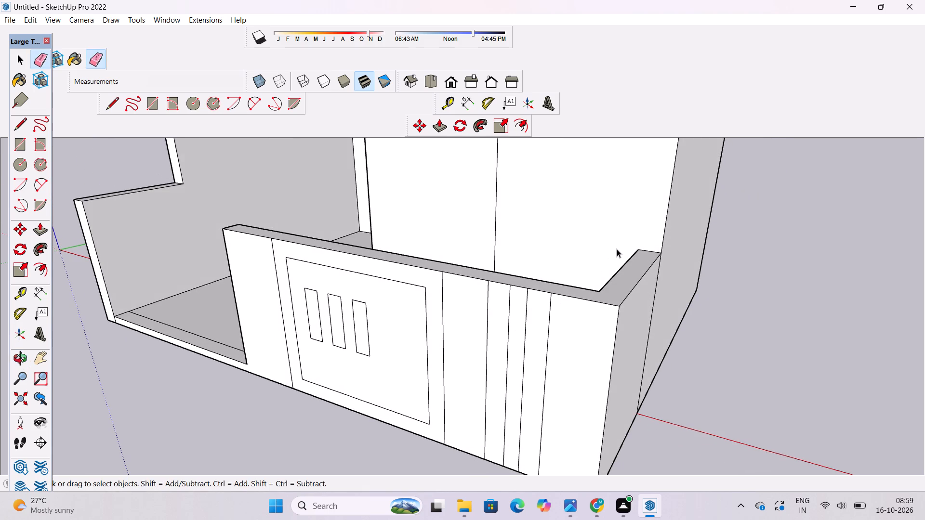
pyautogui.press('o')
pyautogui.scroll(-11, 633, 245)
pyautogui.moveTo(546, 294); pyautogui.dragTo(736, 259)
pyautogui.moveTo(645, 309); pyautogui.dragTo(574, 303)
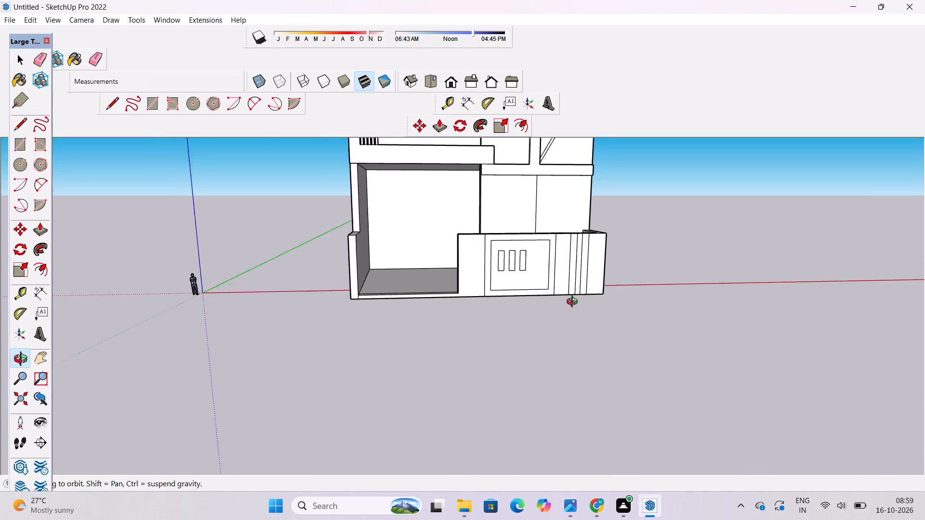
pyautogui.moveTo(574, 303); pyautogui.dragTo(398, 311)
pyautogui.moveTo(561, 302); pyautogui.dragTo(530, 317)
pyautogui.scroll(5, 445, 308)
pyautogui.keyDown('shift'); pyautogui.moveTo(446, 303); pyautogui.dragTo(433, 343); pyautogui.keyUp('shift')
pyautogui.moveTo(433, 344); pyautogui.dragTo(529, 347)
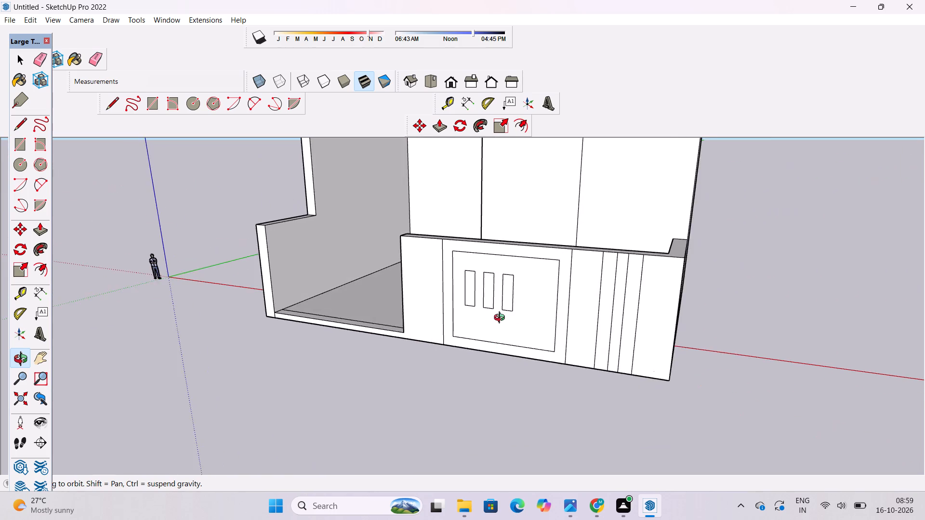
# Offset the outlines of all three small upright rectangles inward by 4" inside the boundary wall panel.
pyautogui.scroll(3, 502, 319)
pyautogui.keyDown('shift'); pyautogui.moveTo(499, 317); pyautogui.dragTo(490, 354); pyautogui.keyUp('shift')
pyautogui.moveTo(489, 354); pyautogui.dragTo(525, 344)
pyautogui.keyDown('shift'); pyautogui.scroll(2, 480, 334); pyautogui.keyUp('shift')
pyautogui.keyDown('shift'); pyautogui.moveTo(479, 333); pyautogui.dragTo(478, 354); pyautogui.keyUp('shift')
pyautogui.moveTo(478, 355); pyautogui.dragTo(480, 341)
pyautogui.write('of')
pyautogui.scroll(3, 457, 296)
pyautogui.click(457, 295)
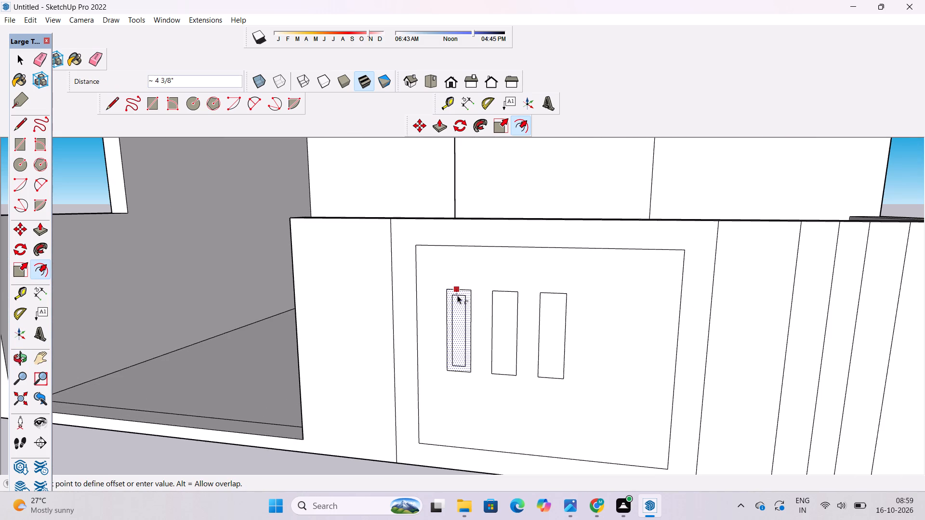
pyautogui.press('4')
pyautogui.hotkey('shift', '"')
pyautogui.press('Return')
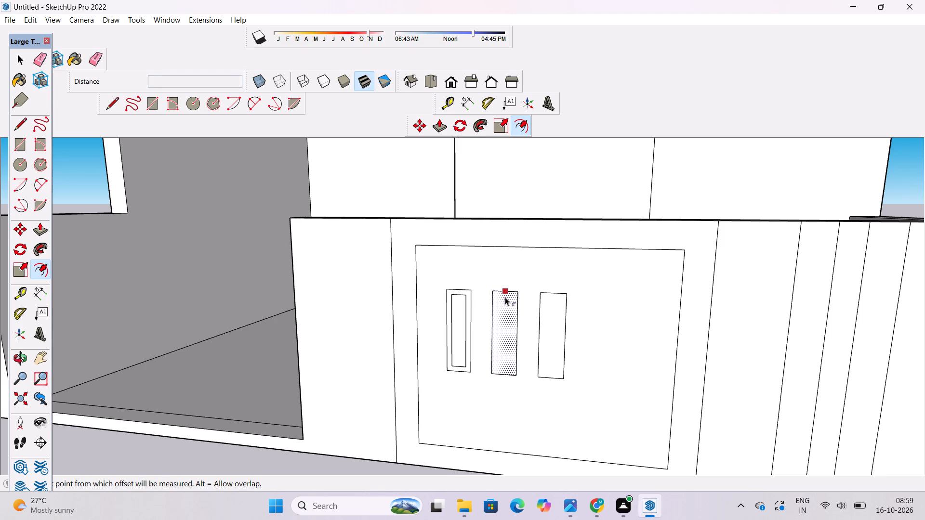
pyautogui.click(505, 297)
pyautogui.click(468, 297)
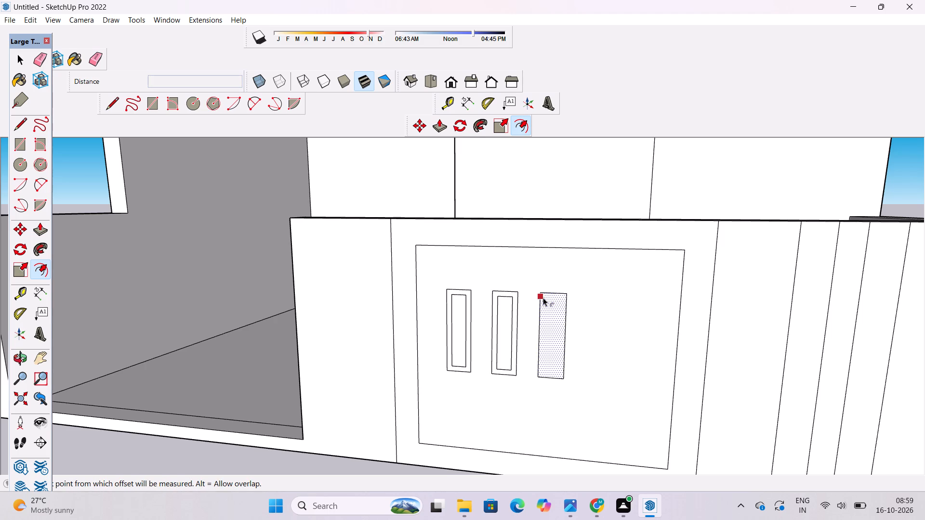
pyautogui.click(553, 299)
pyautogui.click(513, 296)
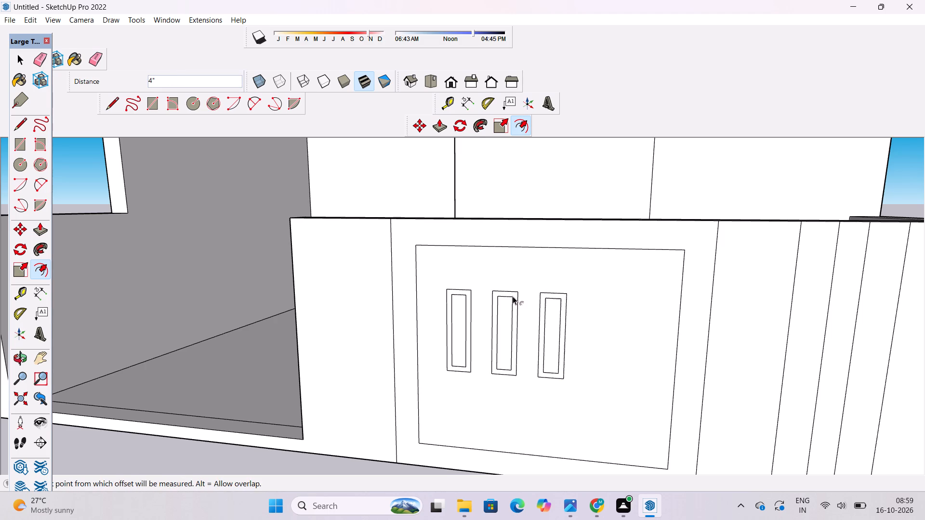
# Examine the three framed rectangles in the boundary wall panel from farther out.
pyautogui.press('o')
pyautogui.scroll(-4, 511, 297)
pyautogui.moveTo(511, 323); pyautogui.dragTo(545, 328)
pyautogui.keyDown('shift'); pyautogui.moveTo(557, 330); pyautogui.dragTo(414, 317); pyautogui.keyUp('shift')
pyautogui.scroll(-6, 414, 315)
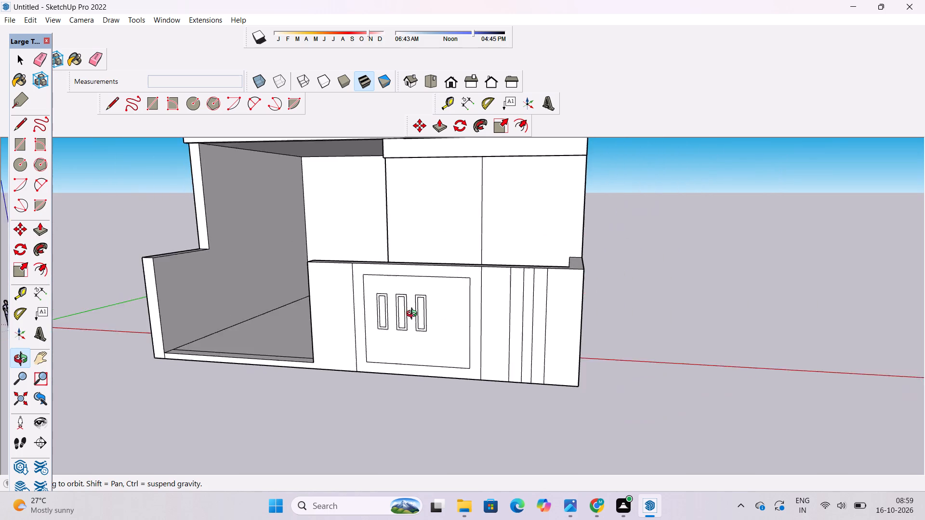
pyautogui.moveTo(421, 314); pyautogui.dragTo(482, 342)
pyautogui.moveTo(482, 342); pyautogui.dragTo(433, 342)
pyautogui.press('space')
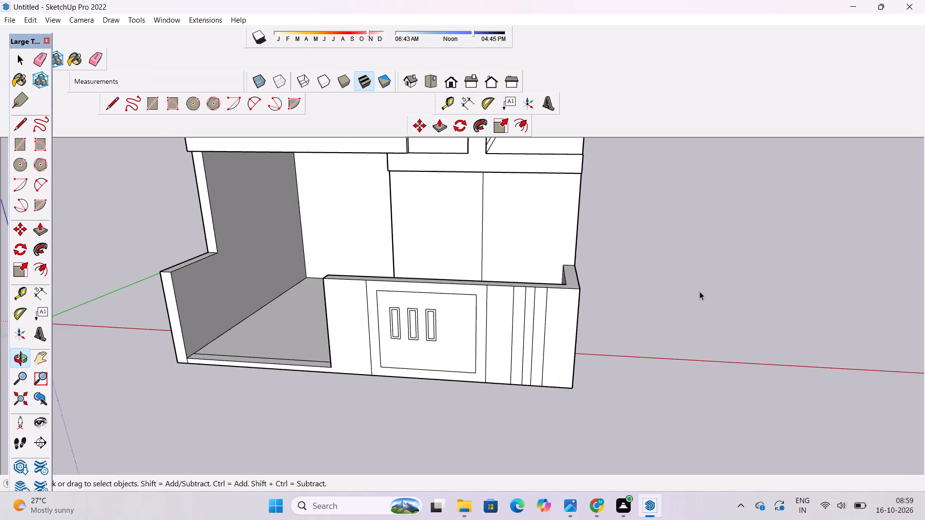
# Push the two outer strips of the three narrow vertical strips on the boundary wall inward by 3".
pyautogui.press('o')
pyautogui.moveTo(538, 348); pyautogui.dragTo(447, 343)
pyautogui.scroll(8, 449, 338)
pyautogui.keyDown('shift'); pyautogui.moveTo(550, 311); pyautogui.dragTo(501, 328); pyautogui.keyUp('shift')
pyautogui.moveTo(500, 328); pyautogui.dragTo(507, 350)
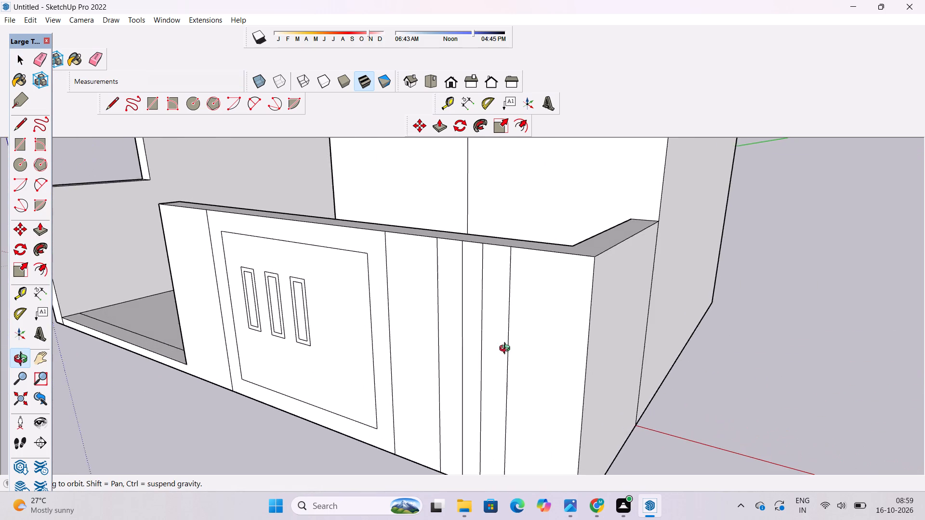
pyautogui.moveTo(507, 350); pyautogui.dragTo(507, 351)
pyautogui.scroll(2, 499, 311)
pyautogui.keyDown('shift'); pyautogui.moveTo(500, 309); pyautogui.dragTo(497, 320); pyautogui.keyUp('shift')
pyautogui.scroll(-5, 499, 322)
pyautogui.moveTo(508, 337); pyautogui.dragTo(462, 340)
pyautogui.keyDown('shift'); pyautogui.moveTo(462, 340); pyautogui.dragTo(477, 312); pyautogui.keyUp('shift')
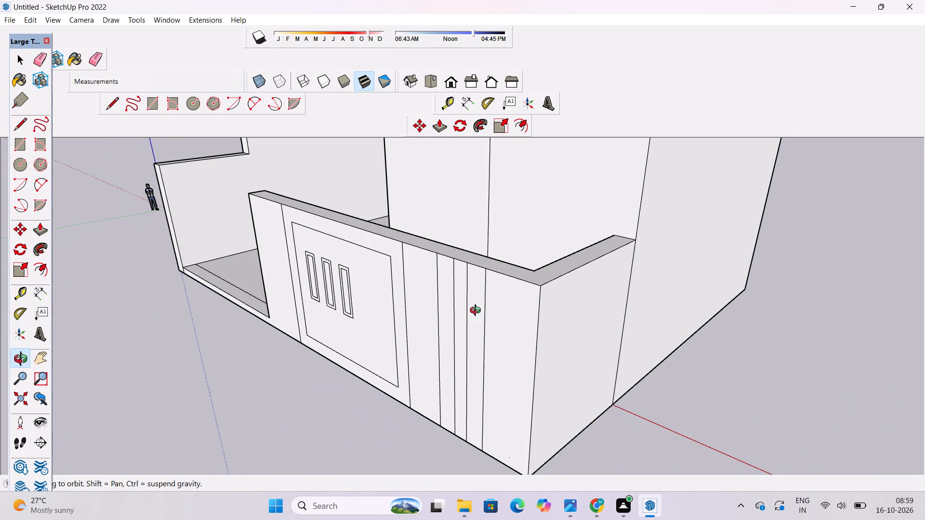
pyautogui.press('p')
pyautogui.scroll(4, 476, 309)
pyautogui.click(476, 307)
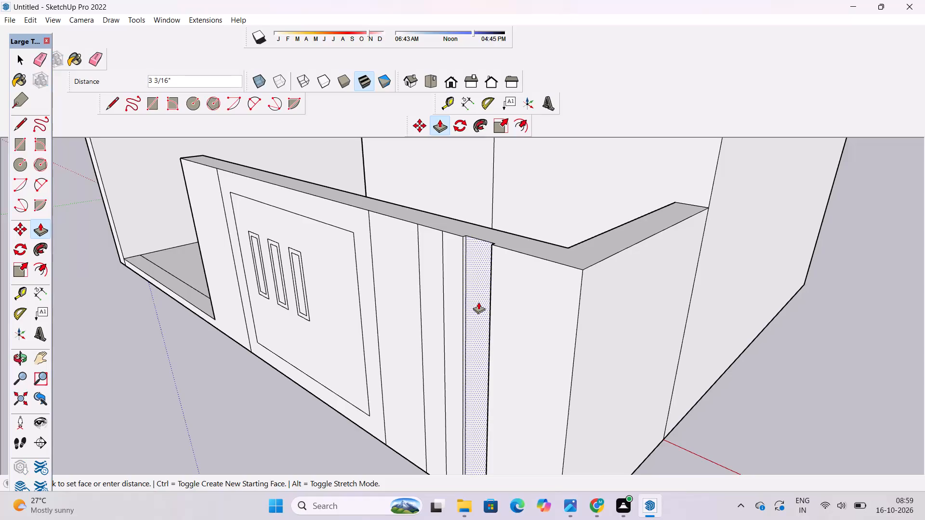
pyautogui.write('3"')
pyautogui.press('Return')
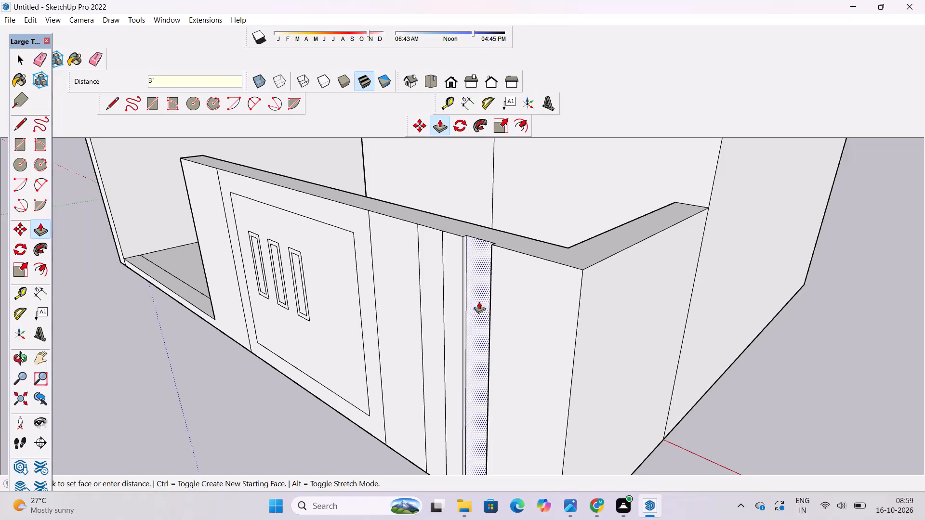
pyautogui.click(428, 263)
pyautogui.click(478, 277)
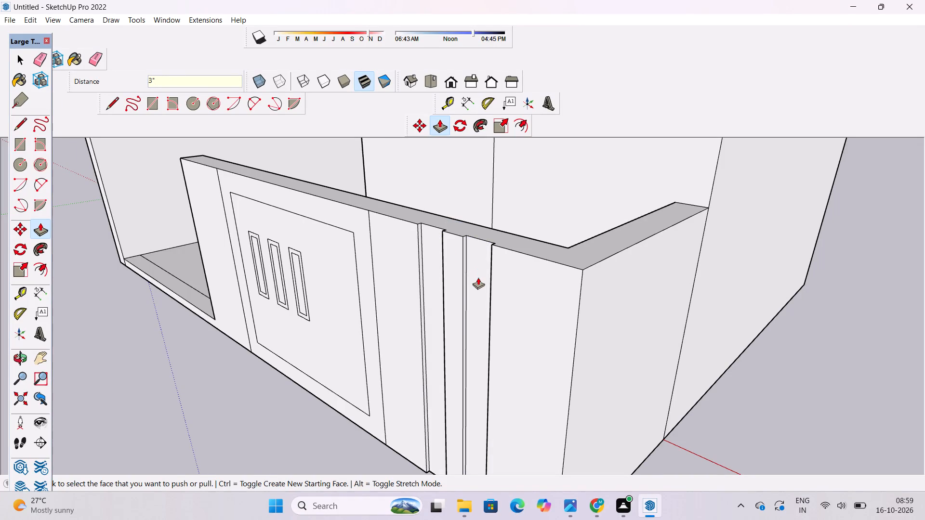
# Inspect the recessed vertical strips on the boundary wall from the front, side and below.
pyautogui.press('o')
pyautogui.scroll(-6, 478, 274)
pyautogui.moveTo(449, 291); pyautogui.dragTo(545, 316)
pyautogui.scroll(1, 464, 326)
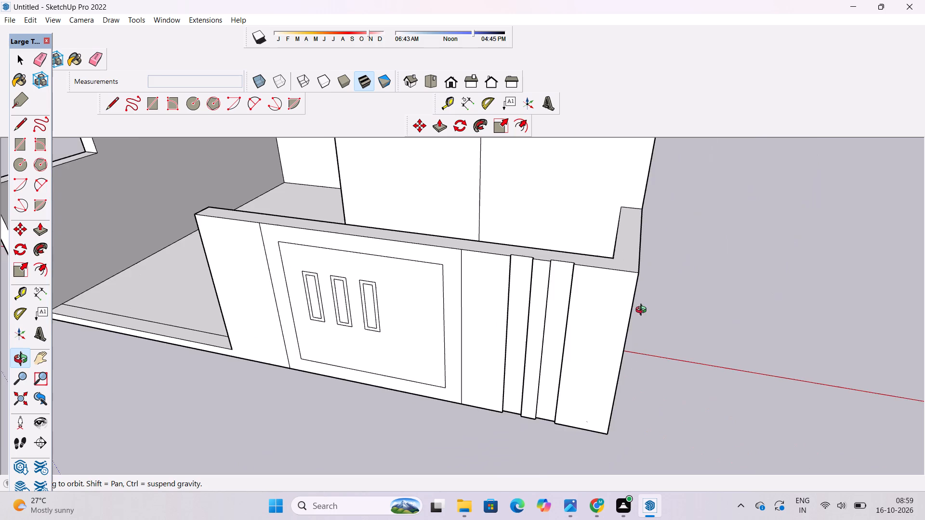
pyautogui.moveTo(643, 311); pyautogui.dragTo(541, 315)
pyautogui.moveTo(512, 323); pyautogui.dragTo(469, 312)
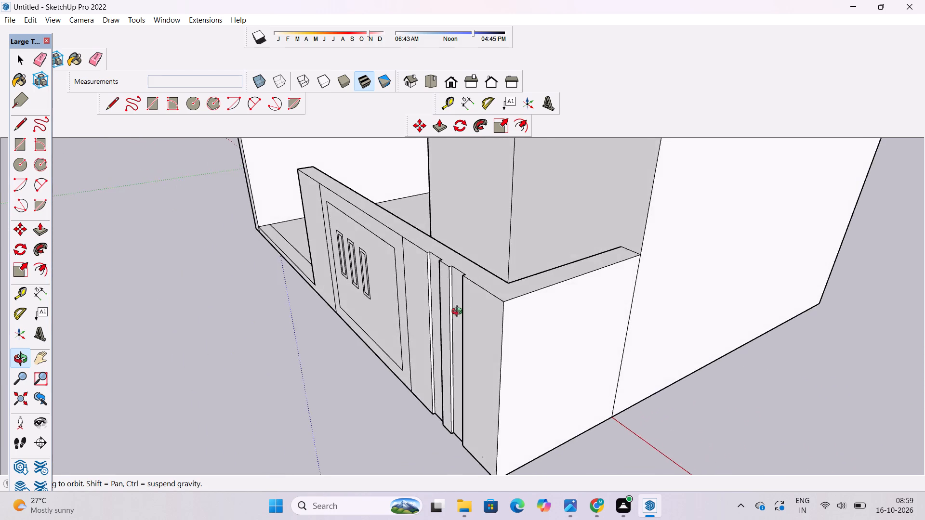
pyautogui.keyDown('shift'); pyautogui.moveTo(459, 312); pyautogui.dragTo(470, 284); pyautogui.keyUp('shift')
pyautogui.moveTo(469, 327); pyautogui.dragTo(524, 273)
pyautogui.scroll(4, 538, 378)
pyautogui.moveTo(529, 393); pyautogui.dragTo(546, 240)
pyautogui.moveTo(533, 290); pyautogui.dragTo(417, 322)
pyautogui.click(558, 303)
pyautogui.keyDown('shift'); pyautogui.moveTo(561, 310); pyautogui.dragTo(570, 334); pyautogui.keyUp('shift')
pyautogui.moveTo(566, 331); pyautogui.dragTo(542, 299)
pyautogui.press('e')
pyautogui.click(528, 318)
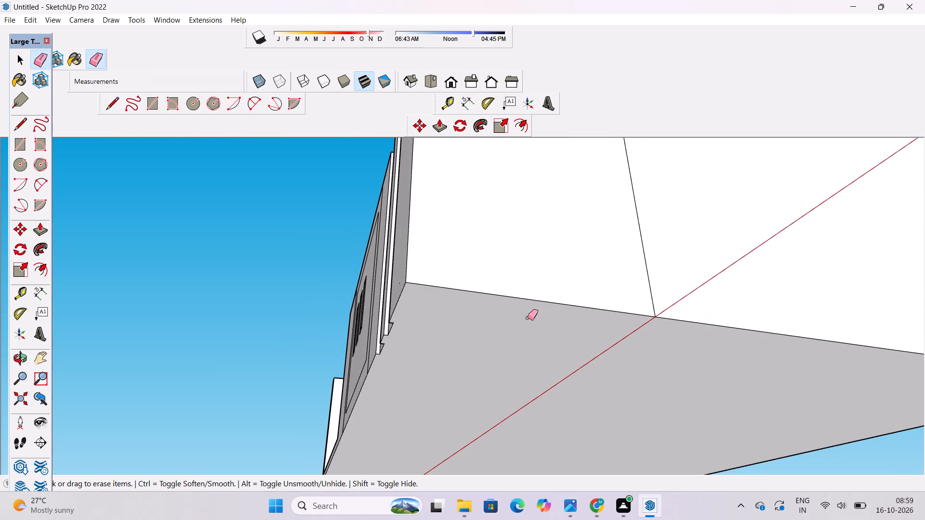
pyautogui.press('o')
pyautogui.scroll(-6, 573, 250)
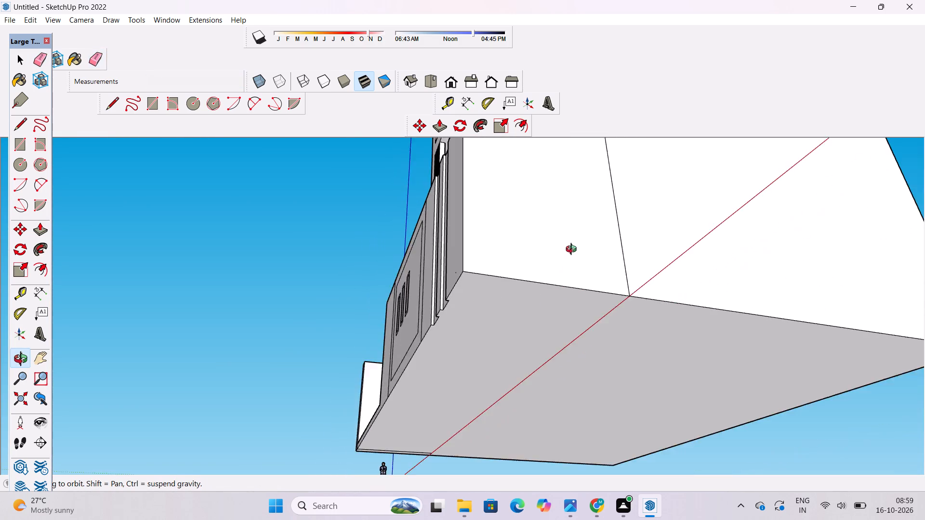
pyautogui.moveTo(573, 250); pyautogui.dragTo(590, 355)
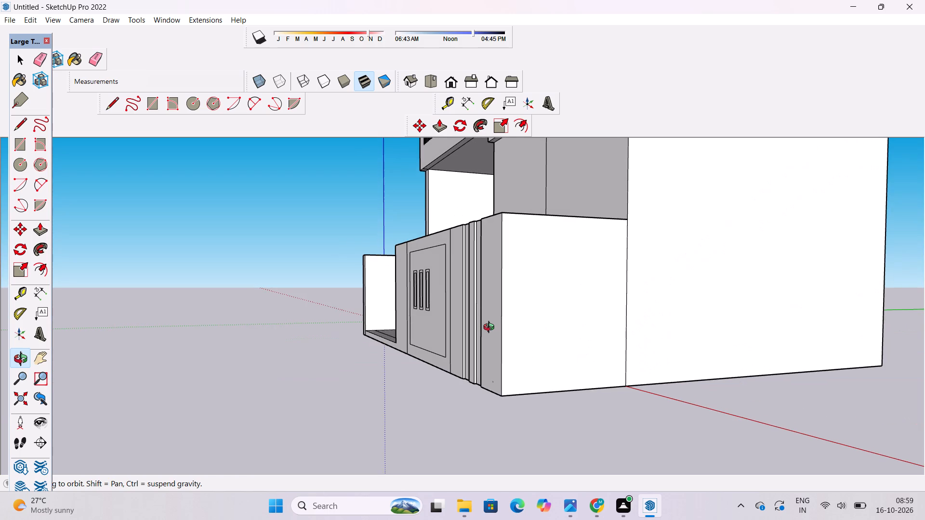
pyautogui.moveTo(341, 312); pyautogui.dragTo(624, 338)
pyautogui.scroll(-3, 659, 313)
pyautogui.keyDown('shift'); pyautogui.moveTo(690, 305); pyautogui.dragTo(435, 325); pyautogui.keyUp('shift')
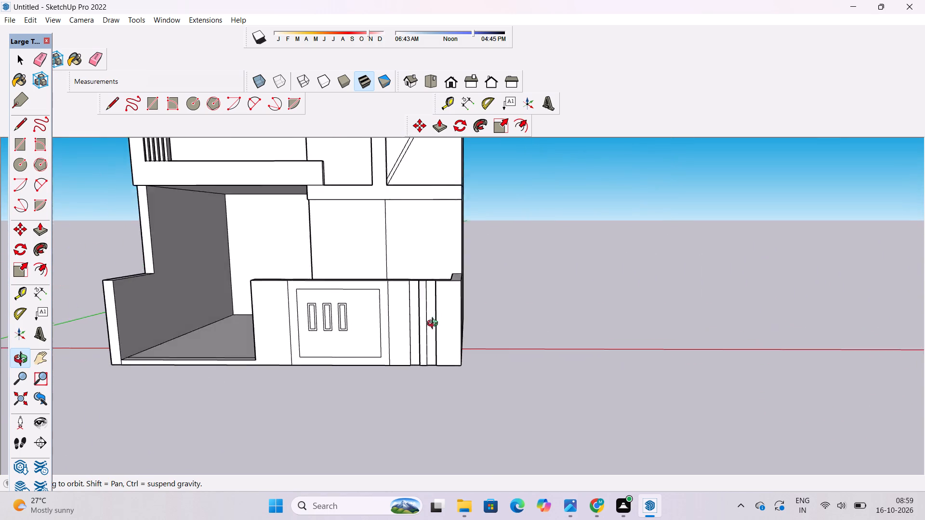
pyautogui.keyDown('shift'); pyautogui.moveTo(435, 325); pyautogui.dragTo(304, 346); pyautogui.keyUp('shift')
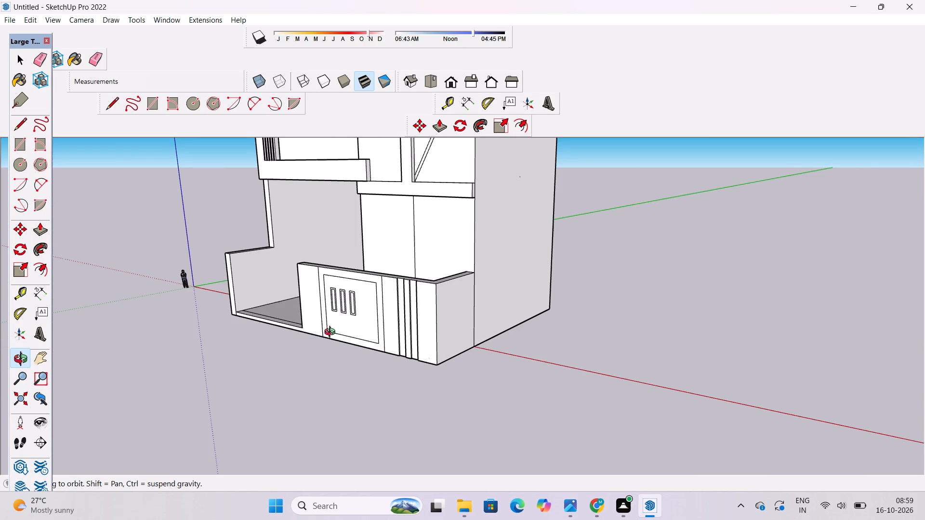
# Review the whole building from the front, side and above to check the facade together with the boundary wall.
pyautogui.scroll(-5, 332, 333)
pyautogui.moveTo(434, 331); pyautogui.dragTo(319, 367)
pyautogui.moveTo(328, 341); pyautogui.dragTo(395, 362)
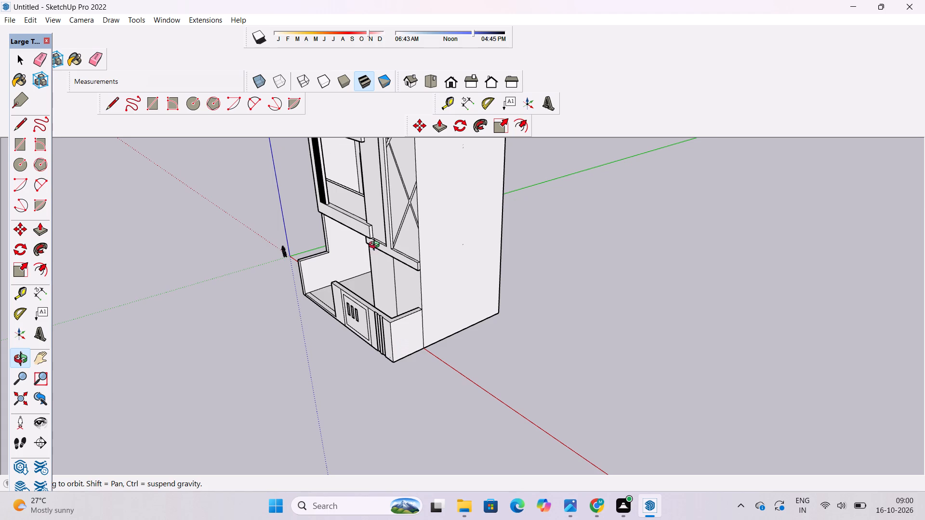
pyautogui.scroll(-4, 219, 435)
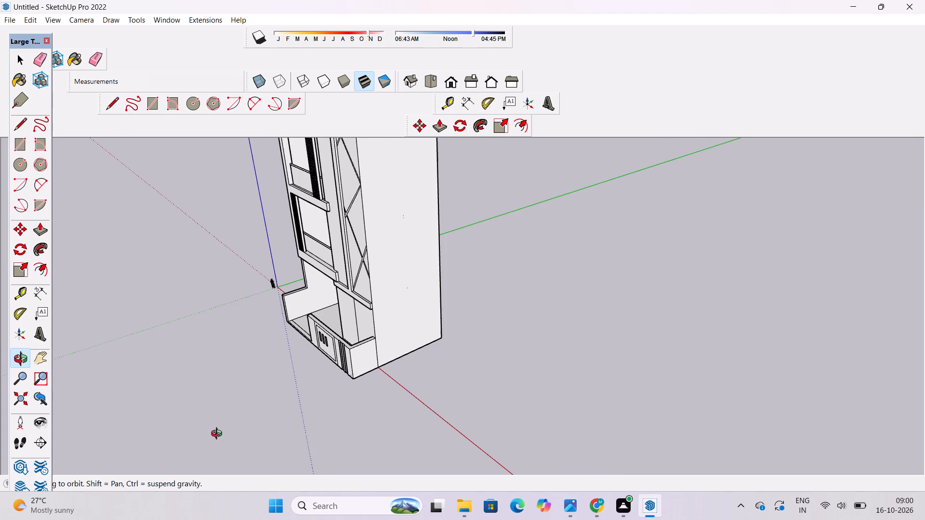
pyautogui.moveTo(217, 442); pyautogui.dragTo(398, 512)
pyautogui.moveTo(371, 406); pyautogui.dragTo(372, 311)
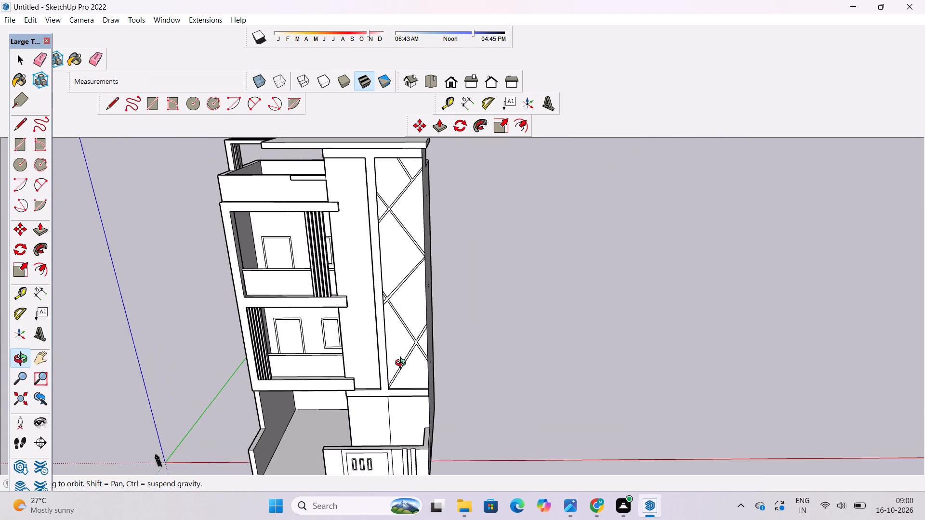
pyautogui.scroll(-4, 403, 364)
pyautogui.keyDown('shift'); pyautogui.moveTo(476, 386); pyautogui.dragTo(233, 391); pyautogui.keyUp('shift')
pyautogui.scroll(3, 459, 333)
pyautogui.keyDown('shift'); pyautogui.moveTo(463, 356); pyautogui.dragTo(472, 430); pyautogui.keyUp('shift')
pyautogui.moveTo(465, 432); pyautogui.dragTo(338, 428)
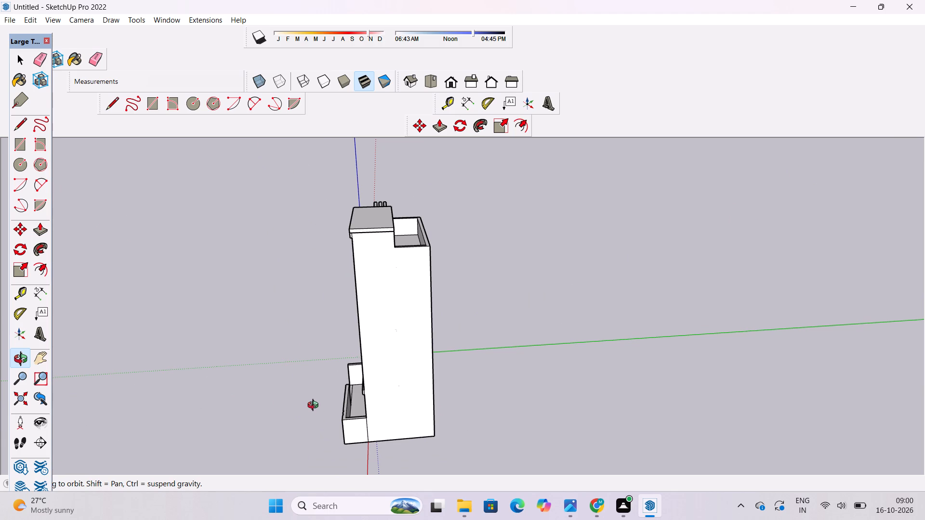
pyautogui.moveTo(346, 355); pyautogui.dragTo(519, 369)
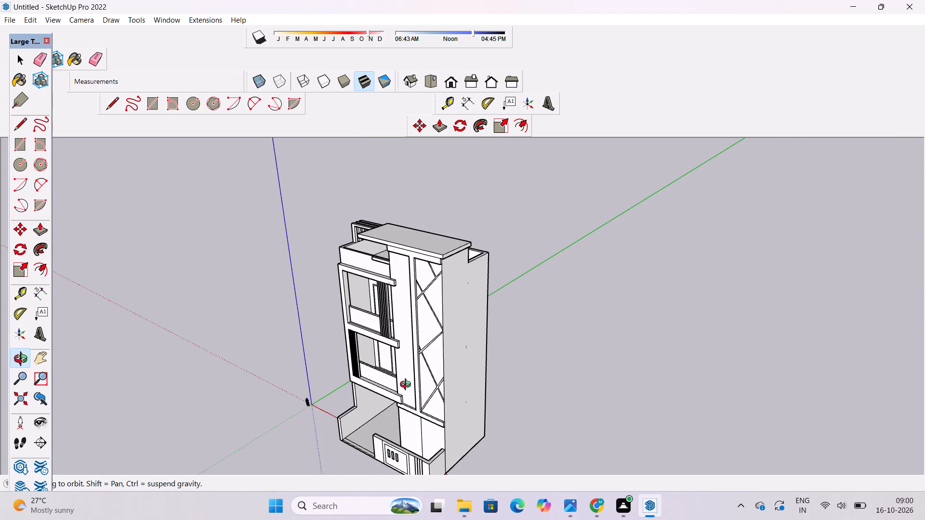
pyautogui.moveTo(404, 382); pyautogui.dragTo(554, 383)
pyautogui.scroll(2, 431, 408)
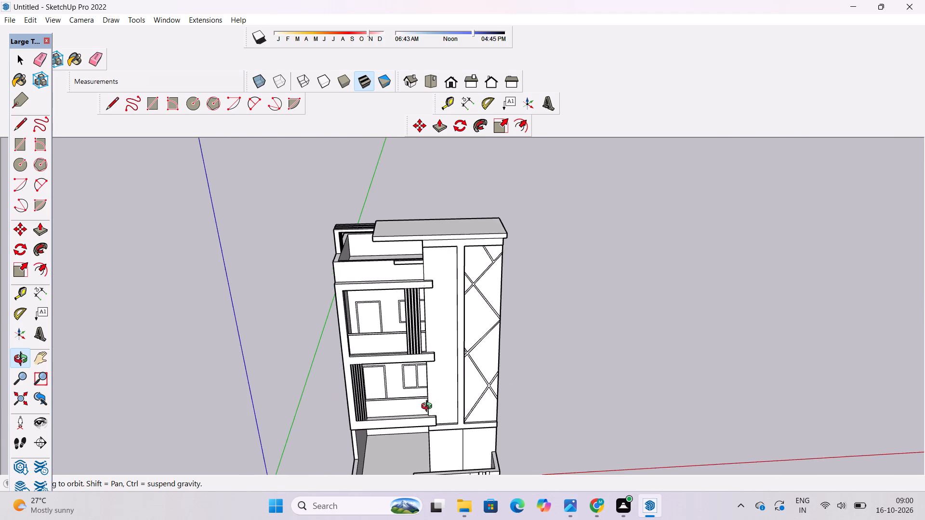
pyautogui.keyDown('shift'); pyautogui.moveTo(407, 411); pyautogui.dragTo(417, 370); pyautogui.keyUp('shift')
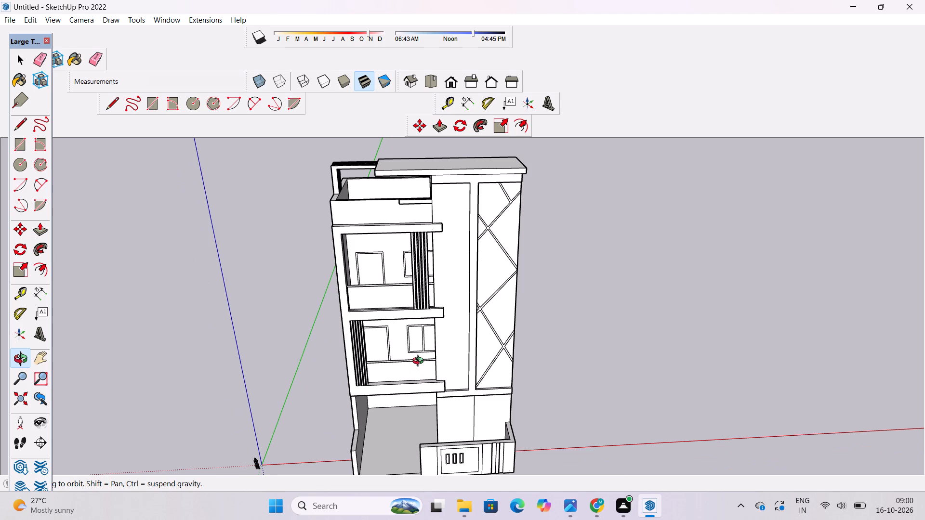
# Draw a 1' by 27' rectangle along the outer side of the sill across the opening in the front boundary wall.
pyautogui.keyDown('shift'); pyautogui.moveTo(410, 377); pyautogui.dragTo(426, 336); pyautogui.keyUp('shift')
pyautogui.moveTo(375, 397); pyautogui.dragTo(582, 396)
pyautogui.moveTo(520, 451); pyautogui.dragTo(436, 423)
pyautogui.moveTo(421, 483); pyautogui.dragTo(468, 335)
pyautogui.moveTo(504, 380); pyautogui.dragTo(447, 381)
pyautogui.keyDown('shift'); pyautogui.moveTo(422, 443); pyautogui.dragTo(431, 363); pyautogui.keyUp('shift')
pyautogui.keyDown('shift'); pyautogui.scroll(3, 461, 384); pyautogui.keyUp('shift')
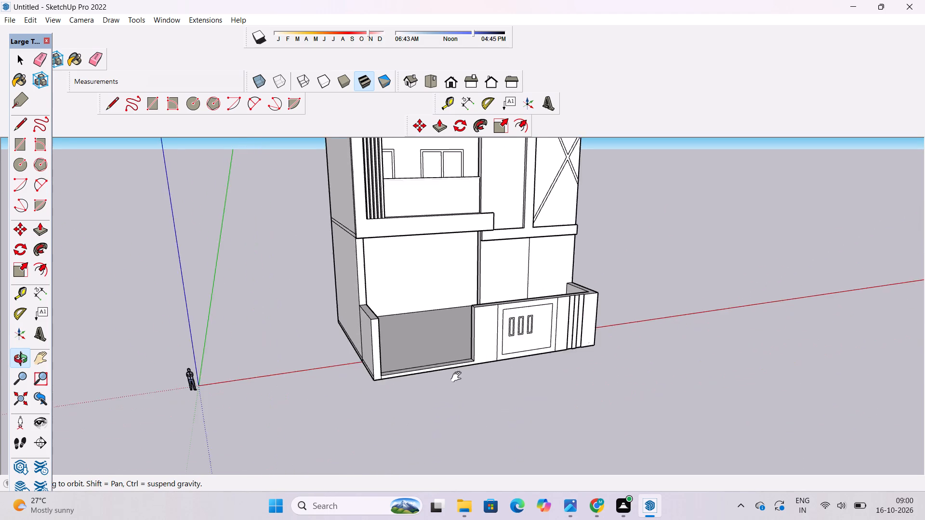
pyautogui.keyDown('shift'); pyautogui.scroll(6, 458, 377); pyautogui.keyUp('shift')
pyautogui.moveTo(465, 369); pyautogui.dragTo(319, 439)
pyautogui.scroll(5, 343, 383)
pyautogui.keyDown('shift'); pyautogui.moveTo(343, 379); pyautogui.dragTo(535, 426); pyautogui.keyUp('shift')
pyautogui.keyDown('shift'); pyautogui.moveTo(502, 411); pyautogui.dragTo(503, 417); pyautogui.keyUp('shift')
pyautogui.press('e')
pyautogui.scroll(4, 478, 345)
pyautogui.moveTo(478, 345); pyautogui.dragTo(481, 366)
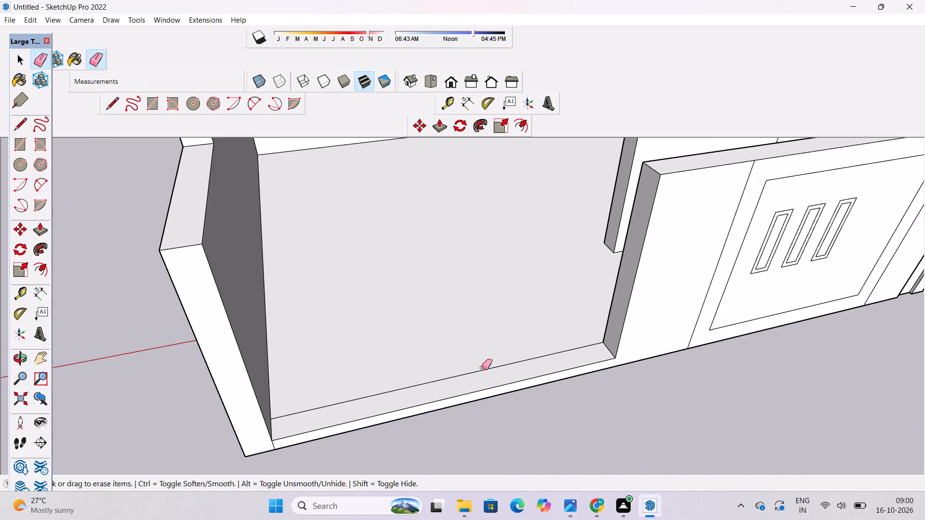
pyautogui.press('r')
pyautogui.scroll(-2, 400, 377)
pyautogui.scroll(9, 293, 435)
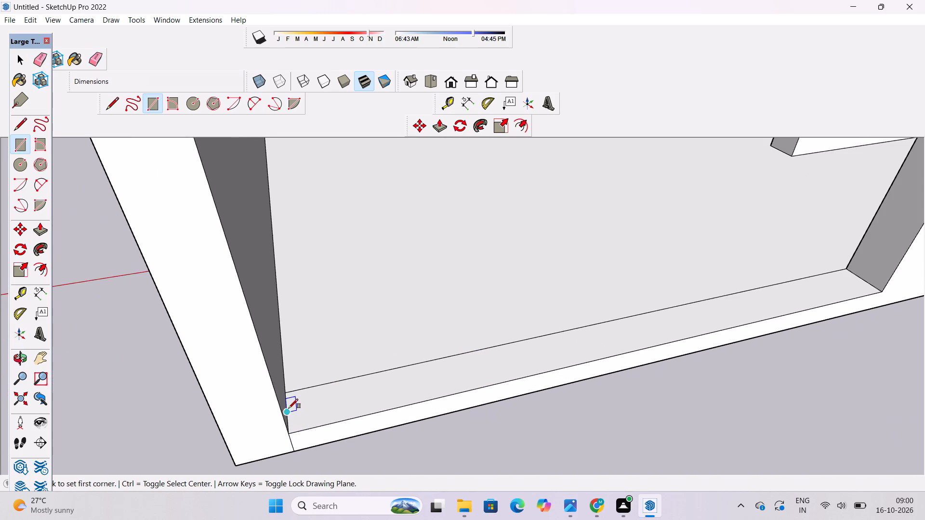
pyautogui.click(289, 409)
pyautogui.scroll(-8, 289, 409)
pyautogui.scroll(1, 396, 397)
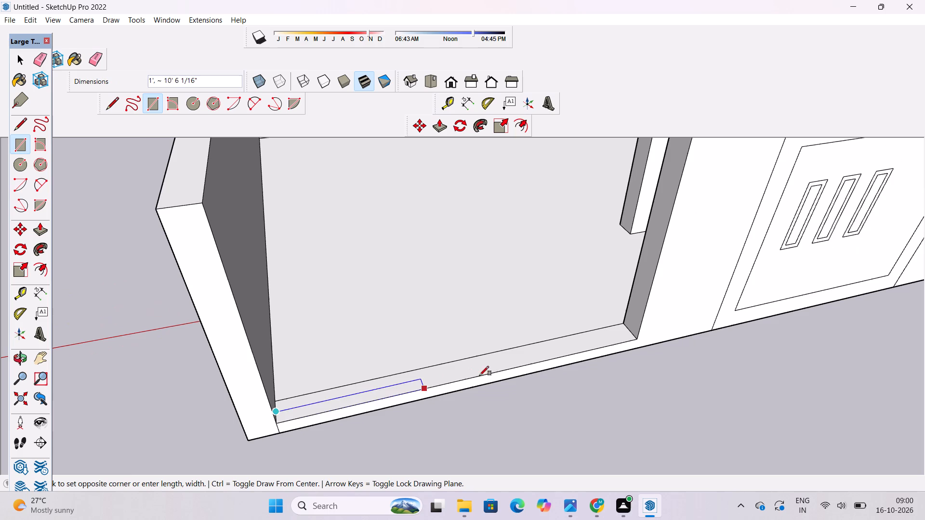
pyautogui.scroll(6, 620, 342)
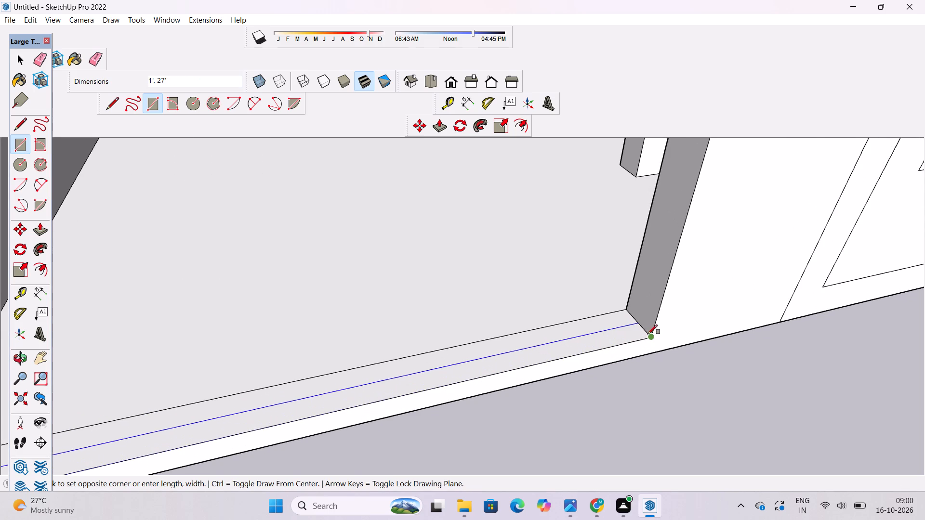
pyautogui.click(648, 336)
pyautogui.press('space')
# Erase the sill's inner edge line so only the 1' wide outer strip remains outlined across the opening.
pyautogui.write('p')
pyautogui.scroll(-3, 603, 329)
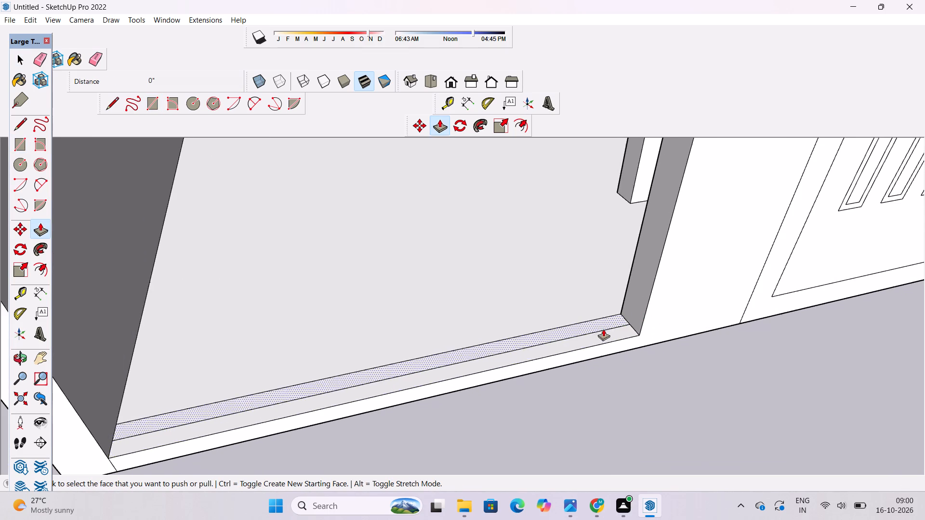
pyautogui.press('e')
pyautogui.click(581, 325)
pyautogui.click(585, 320)
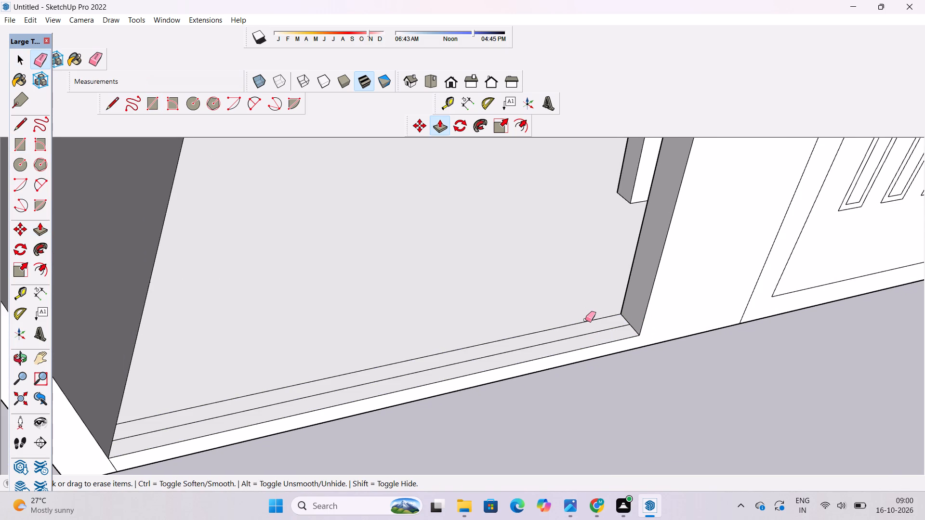
pyautogui.moveTo(585, 320); pyautogui.dragTo(586, 324)
pyautogui.click(590, 318)
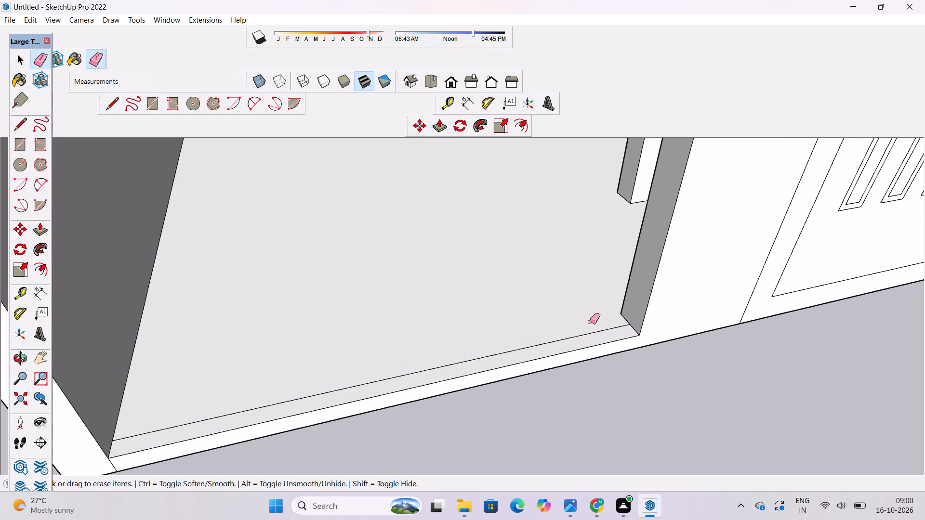
# Push/Pull the 1' wide strip upward by 14' to make a panel filling the boundary wall opening.
pyautogui.press('p')
pyautogui.click(546, 347)
pyautogui.scroll(-9, 546, 347)
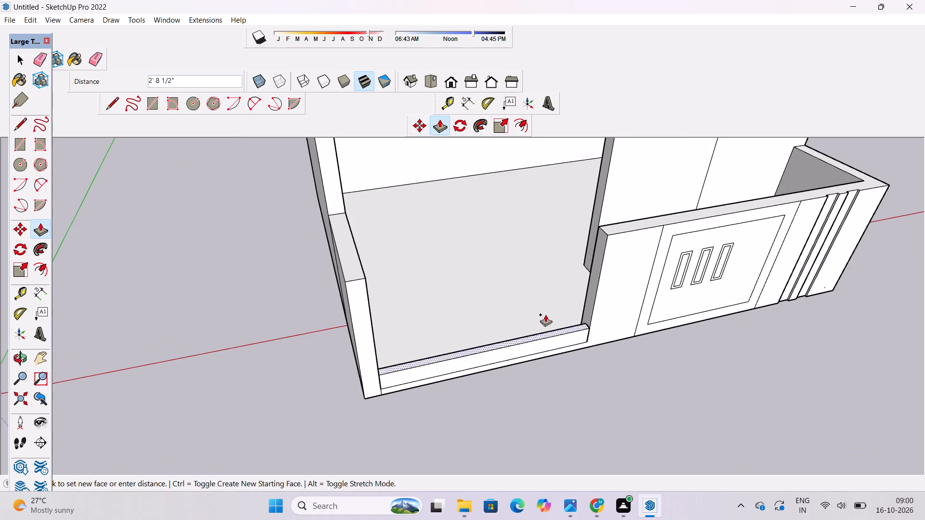
pyautogui.scroll(4, 547, 305)
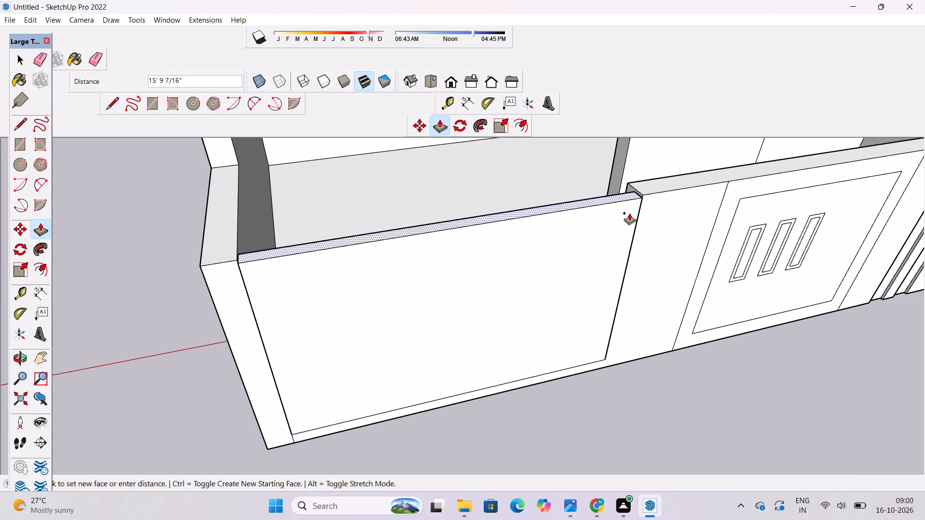
pyautogui.write("14'")
pyautogui.press('Return')
# Draw a 1' vertical line from the new panel's lower corner beside the detailed wall down to the wall's bottom edge.
pyautogui.press('o')
pyautogui.moveTo(661, 257); pyautogui.dragTo(572, 218)
pyautogui.scroll(-4, 552, 216)
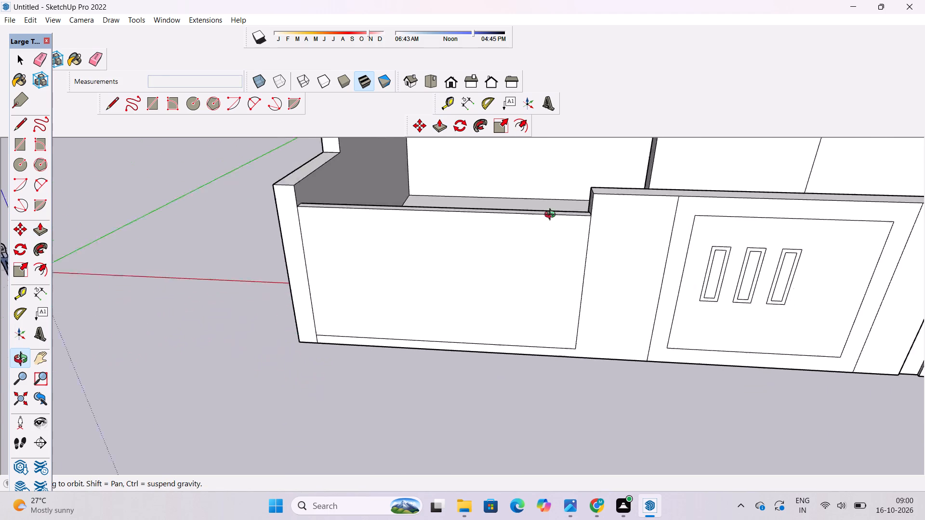
pyautogui.scroll(-3, 552, 216)
pyautogui.keyDown('shift'); pyautogui.moveTo(539, 245); pyautogui.dragTo(556, 332); pyautogui.keyUp('shift')
pyautogui.scroll(4, 495, 385)
pyautogui.keyDown('shift'); pyautogui.moveTo(498, 385); pyautogui.dragTo(457, 345); pyautogui.keyUp('shift')
pyautogui.moveTo(460, 349); pyautogui.dragTo(496, 356)
pyautogui.moveTo(584, 378); pyautogui.dragTo(528, 383)
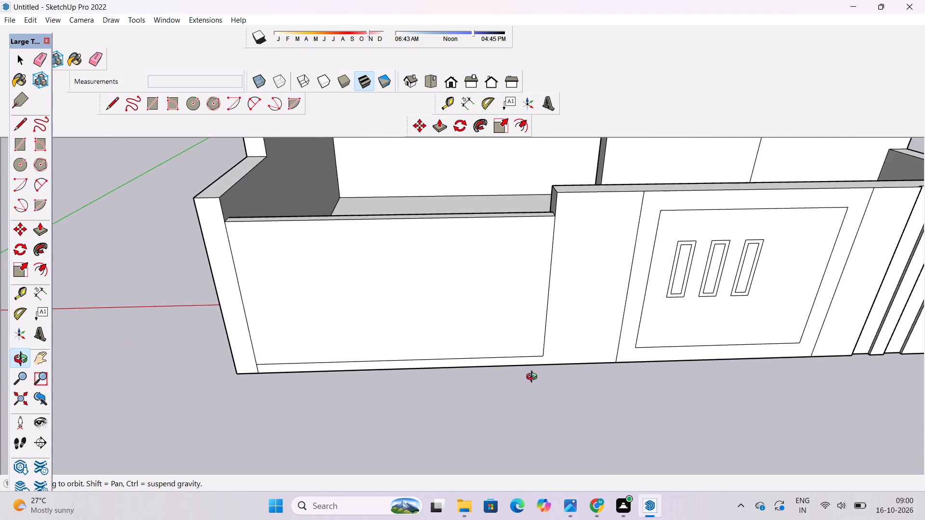
pyautogui.scroll(5, 534, 378)
pyautogui.moveTo(538, 378); pyautogui.dragTo(530, 335)
pyautogui.keyDown('shift'); pyautogui.moveTo(537, 338); pyautogui.dragTo(525, 338); pyautogui.keyUp('shift')
pyautogui.press('l')
pyautogui.scroll(5, 527, 343)
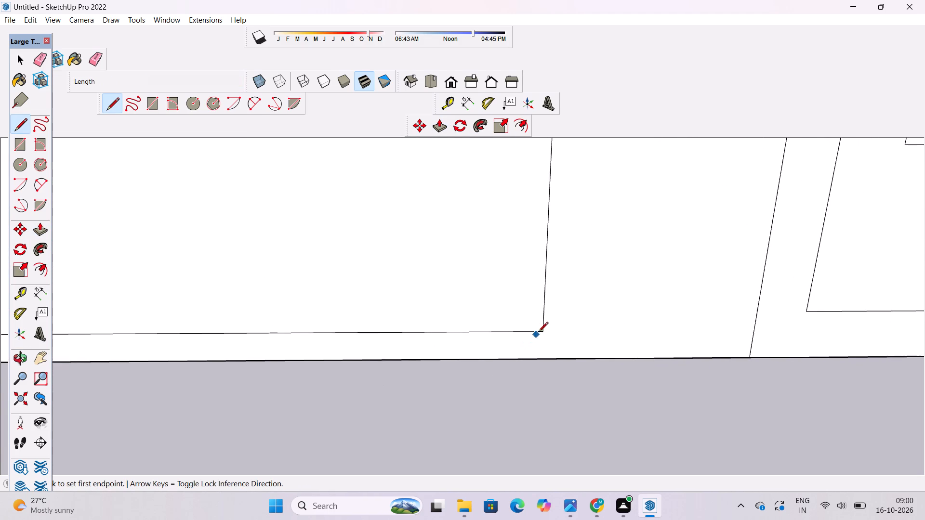
pyautogui.click(542, 333)
pyautogui.click(544, 359)
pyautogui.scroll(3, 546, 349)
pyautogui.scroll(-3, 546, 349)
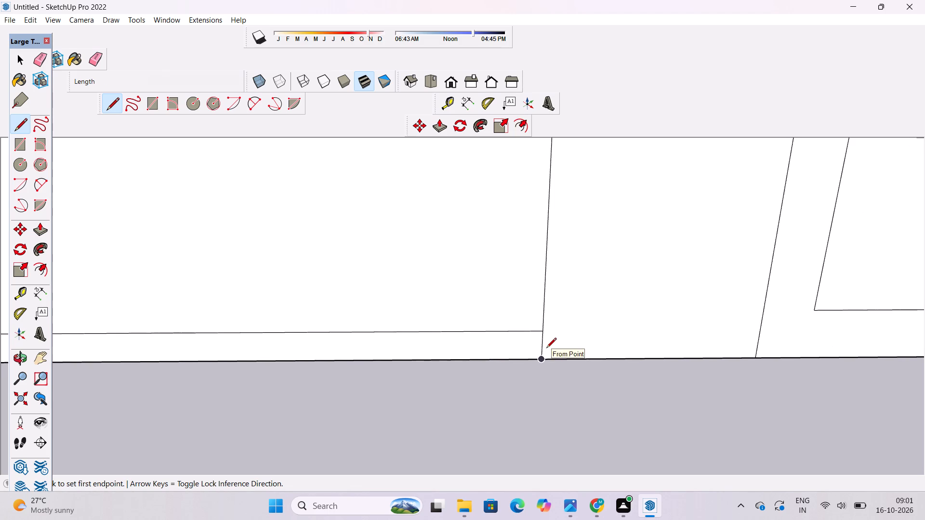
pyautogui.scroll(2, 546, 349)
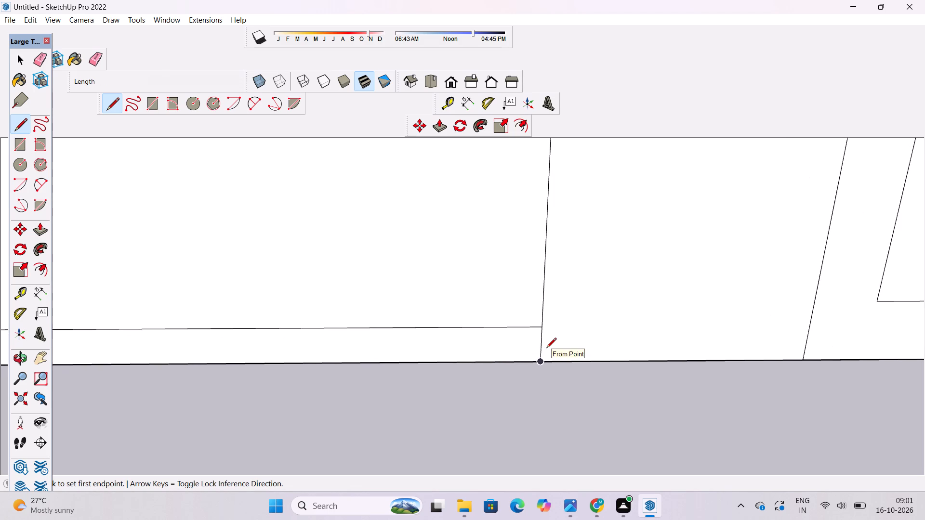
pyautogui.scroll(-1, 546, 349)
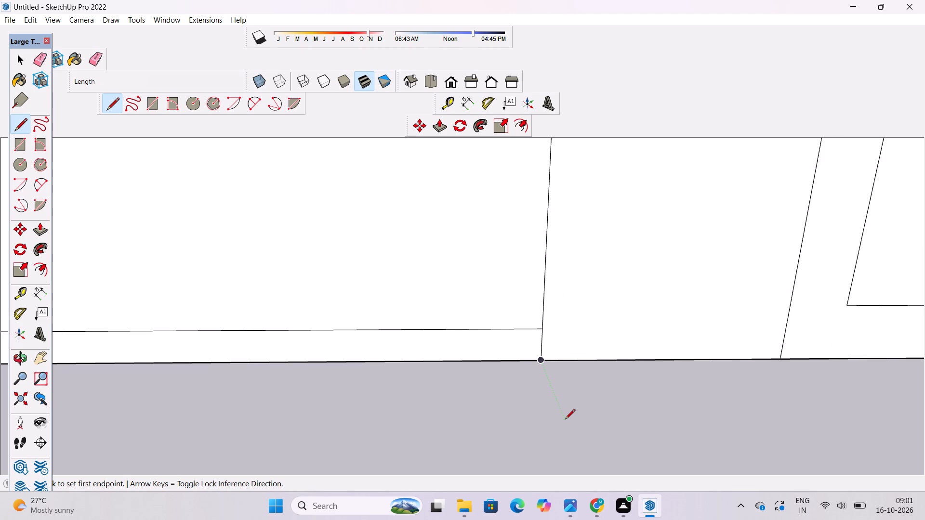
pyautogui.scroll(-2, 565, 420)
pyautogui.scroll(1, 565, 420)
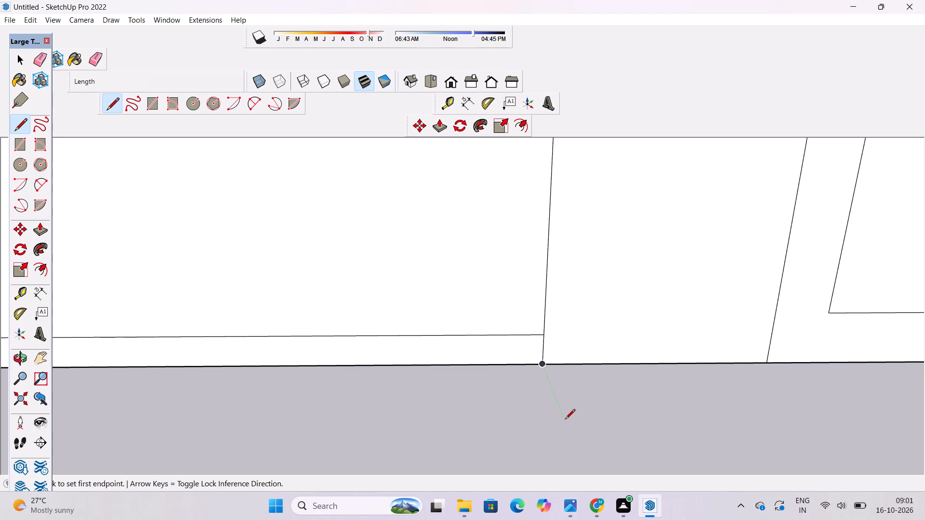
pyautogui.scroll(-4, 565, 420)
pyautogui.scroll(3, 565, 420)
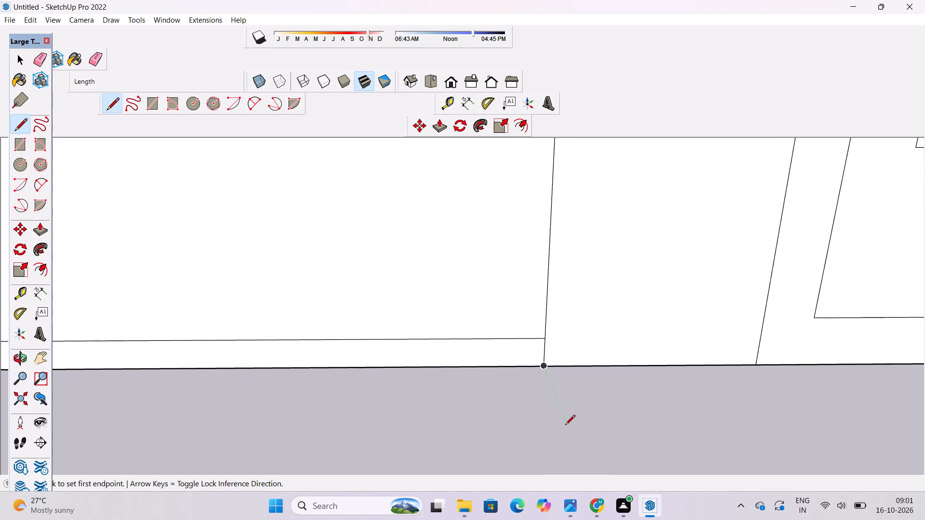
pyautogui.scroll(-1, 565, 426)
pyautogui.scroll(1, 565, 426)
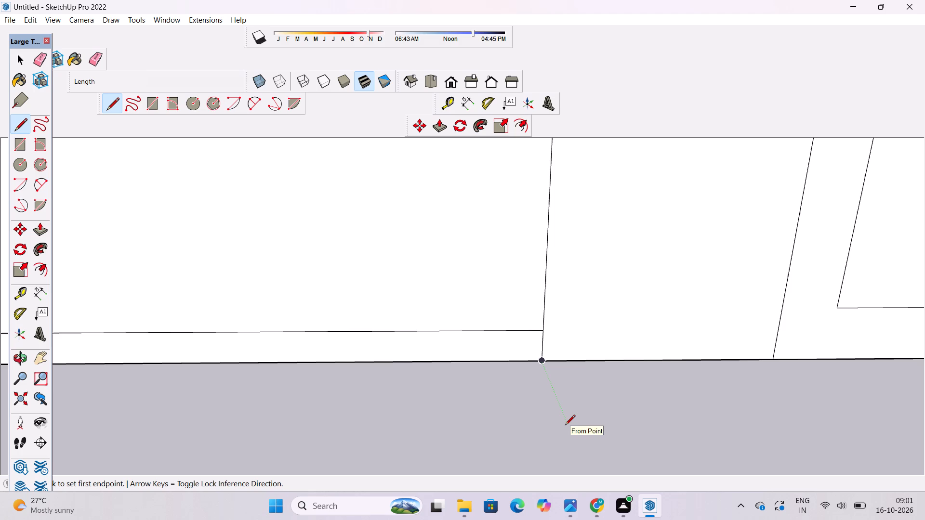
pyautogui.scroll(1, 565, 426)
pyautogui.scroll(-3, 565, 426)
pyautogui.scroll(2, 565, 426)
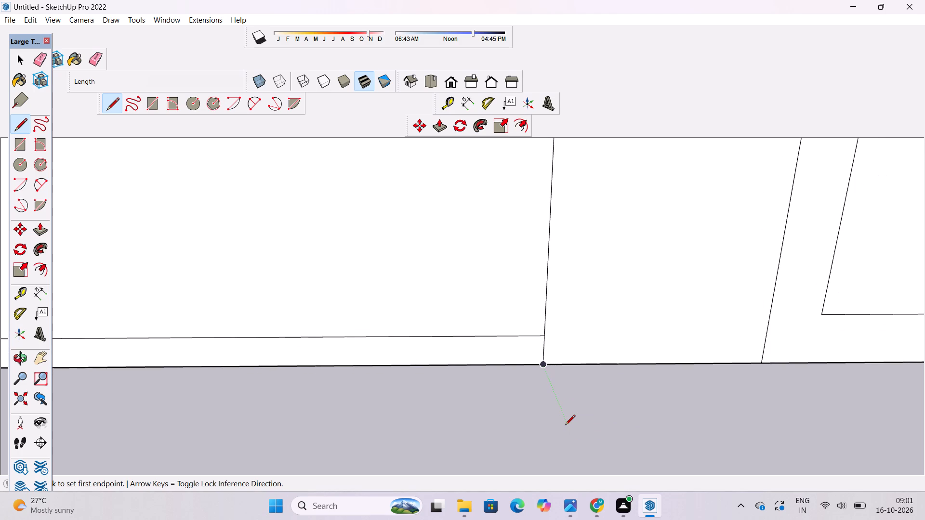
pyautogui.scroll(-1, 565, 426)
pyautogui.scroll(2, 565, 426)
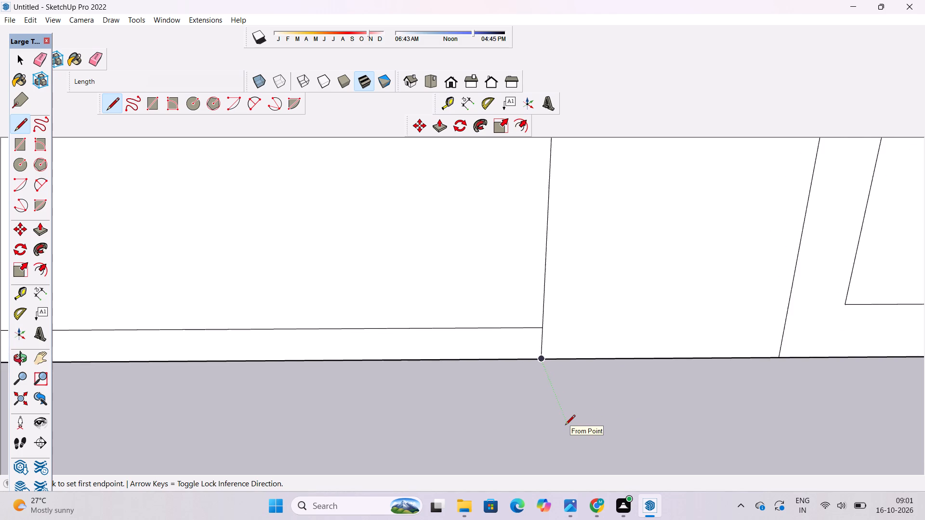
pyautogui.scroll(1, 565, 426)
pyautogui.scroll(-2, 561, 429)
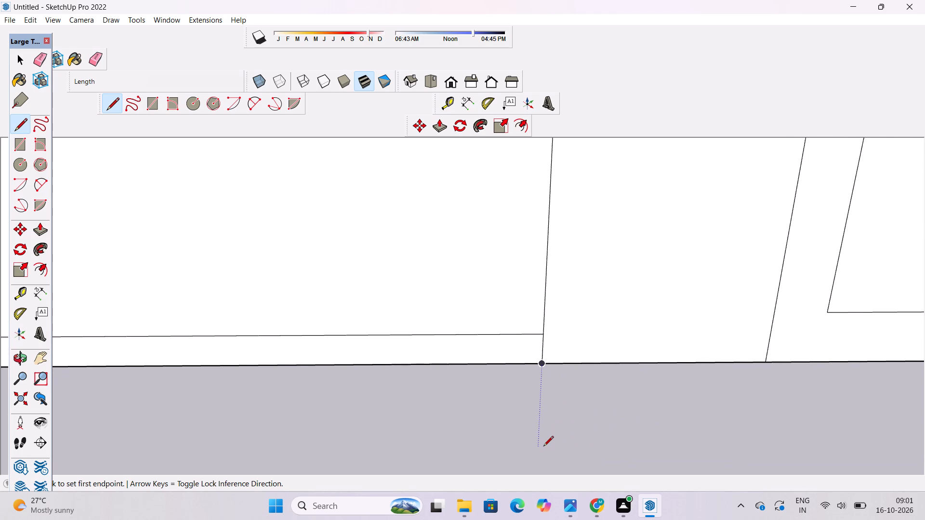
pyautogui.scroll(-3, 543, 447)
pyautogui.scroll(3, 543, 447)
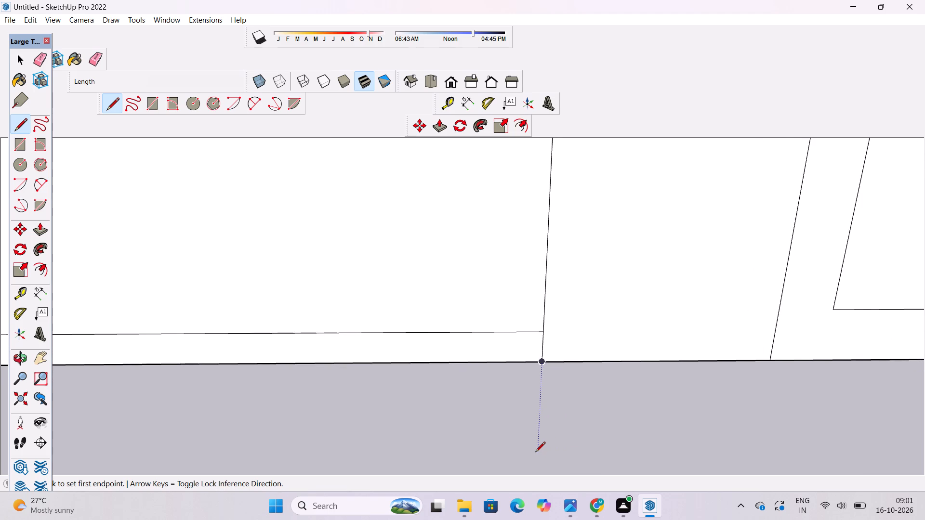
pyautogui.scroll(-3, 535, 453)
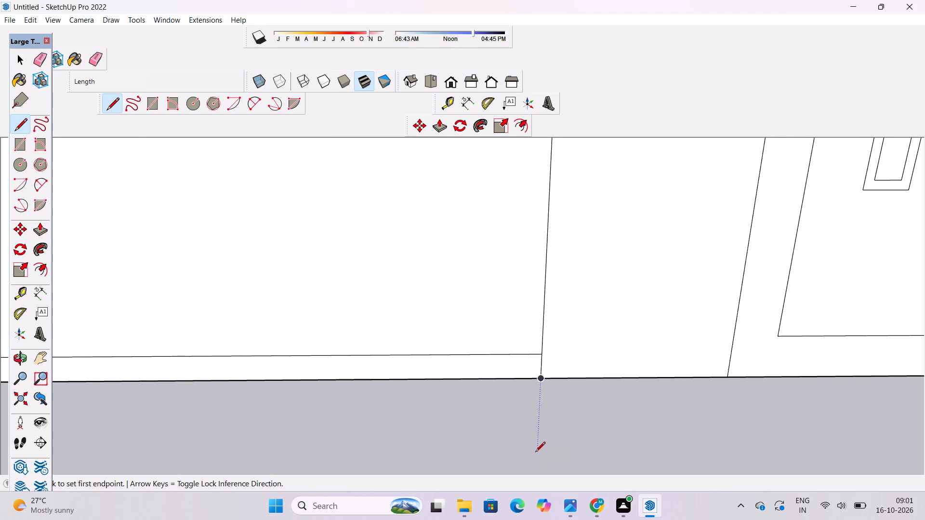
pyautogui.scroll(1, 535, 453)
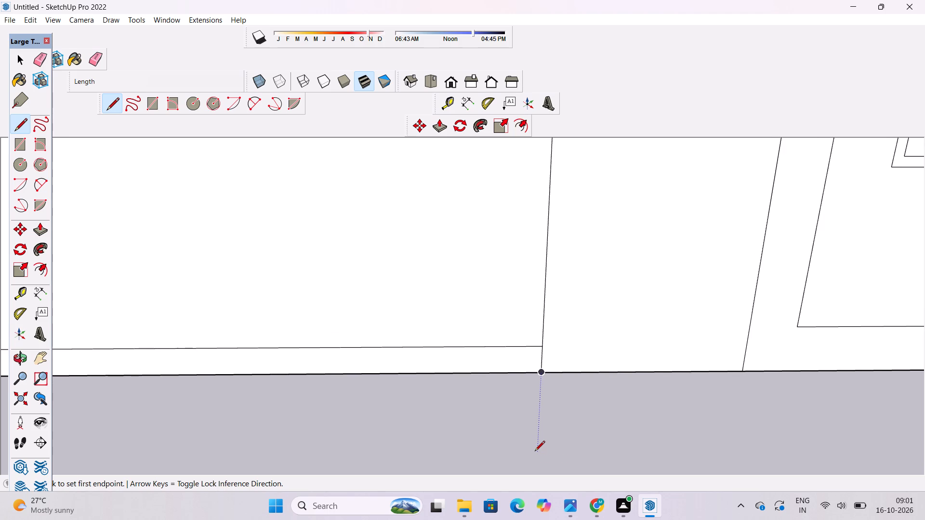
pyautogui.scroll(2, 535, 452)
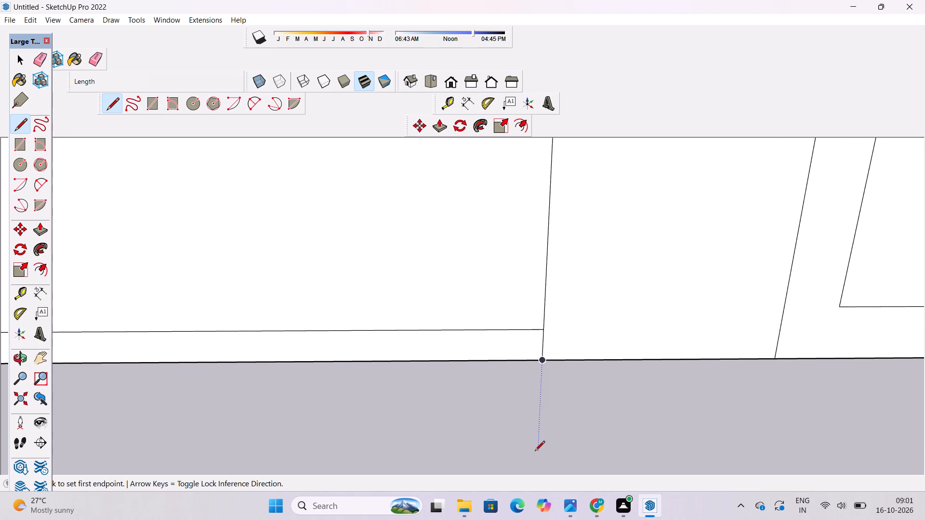
# Erase the horizontal line along the base of the new panel so its face runs down to the ground.
pyautogui.press('o')
pyautogui.scroll(-8, 468, 450)
pyautogui.moveTo(463, 437); pyautogui.dragTo(470, 446)
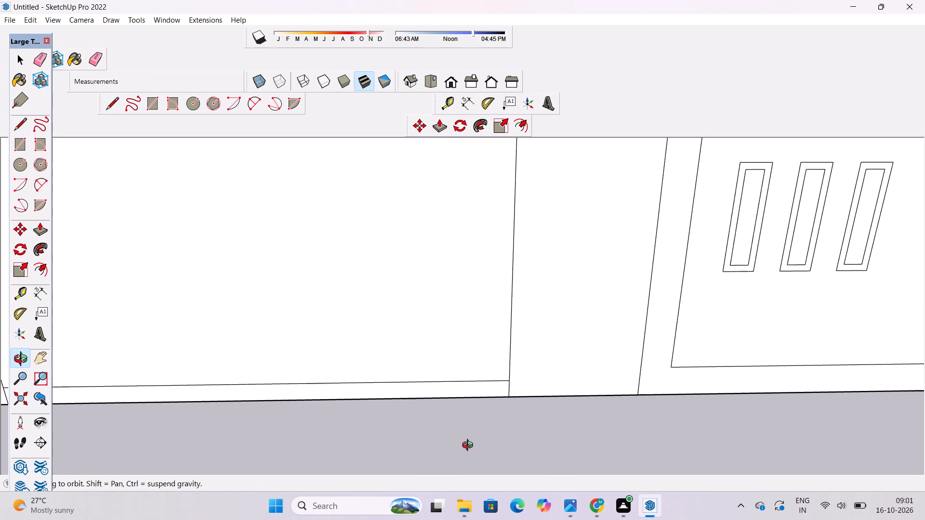
pyautogui.moveTo(470, 446); pyautogui.dragTo(498, 485)
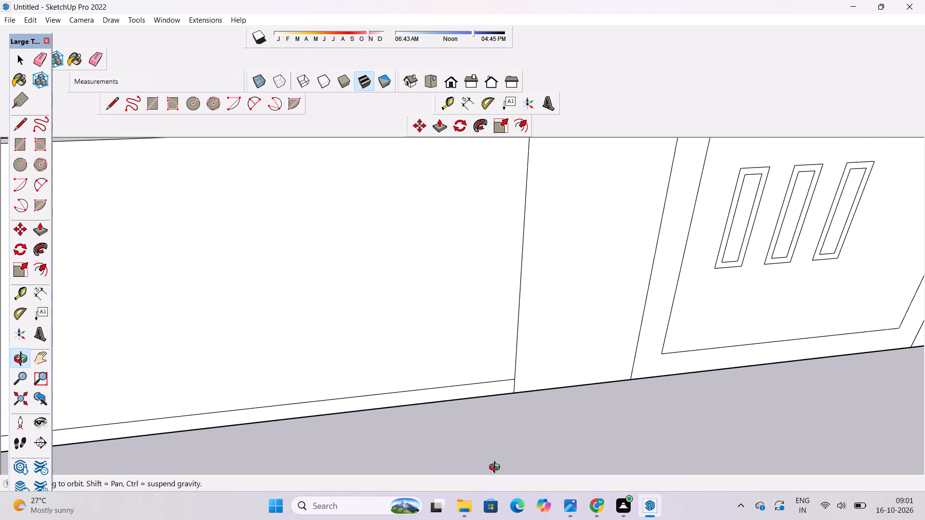
pyautogui.keyDown('shift'); pyautogui.moveTo(496, 472); pyautogui.dragTo(461, 395); pyautogui.keyUp('shift')
pyautogui.scroll(-8, 461, 395)
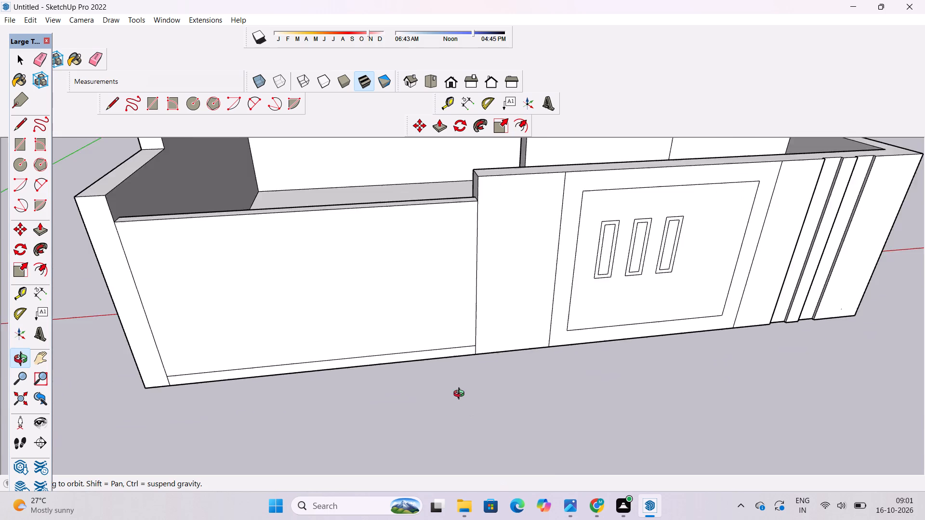
pyautogui.scroll(-4, 461, 395)
pyautogui.keyDown('shift'); pyautogui.moveTo(461, 395); pyautogui.dragTo(500, 455); pyautogui.keyUp('shift')
pyautogui.moveTo(501, 457); pyautogui.dragTo(498, 419)
pyautogui.scroll(4, 482, 450)
pyautogui.keyDown('shift'); pyautogui.moveTo(481, 450); pyautogui.dragTo(514, 450); pyautogui.keyUp('shift')
pyautogui.scroll(1, 514, 450)
pyautogui.keyDown('shift'); pyautogui.moveTo(513, 449); pyautogui.dragTo(513, 431); pyautogui.keyUp('shift')
pyautogui.keyDown('shift'); pyautogui.moveTo(513, 430); pyautogui.dragTo(519, 437); pyautogui.keyUp('shift')
pyautogui.moveTo(520, 437); pyautogui.dragTo(518, 428)
pyautogui.press('e')
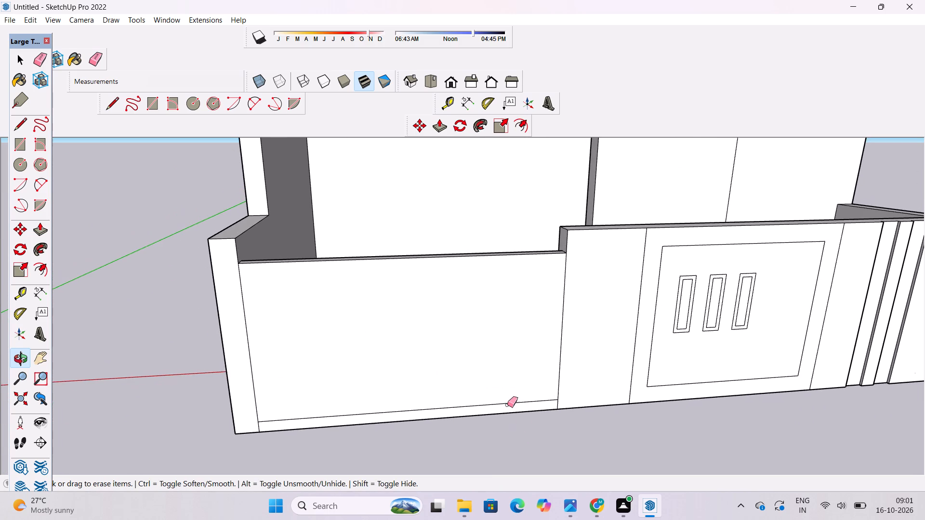
pyautogui.click(507, 403)
# Inspect the new panel and its junctions with the boundary wall from above, the inside and the front.
pyautogui.press('o')
pyautogui.moveTo(622, 334); pyautogui.dragTo(341, 499)
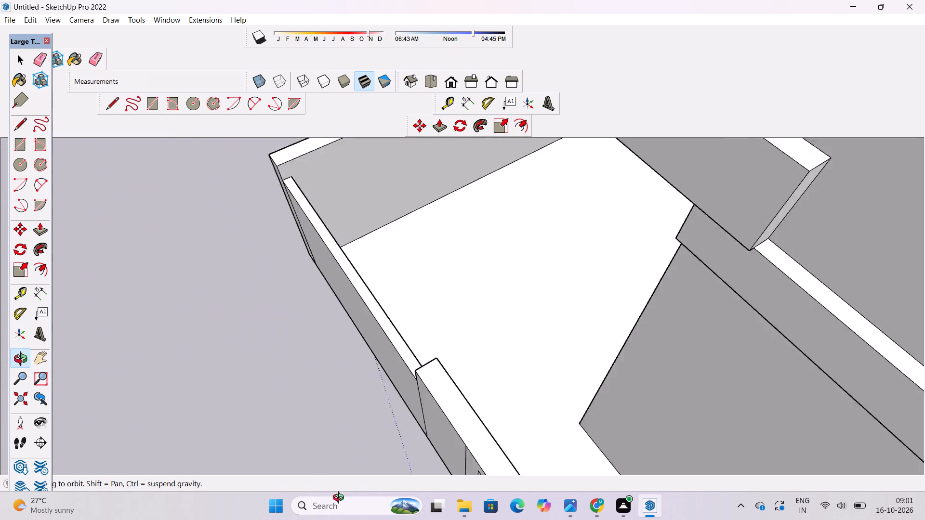
pyautogui.moveTo(341, 499); pyautogui.dragTo(284, 507)
pyautogui.scroll(6, 469, 409)
pyautogui.moveTo(388, 446); pyautogui.dragTo(528, 425)
pyautogui.scroll(-3, 521, 422)
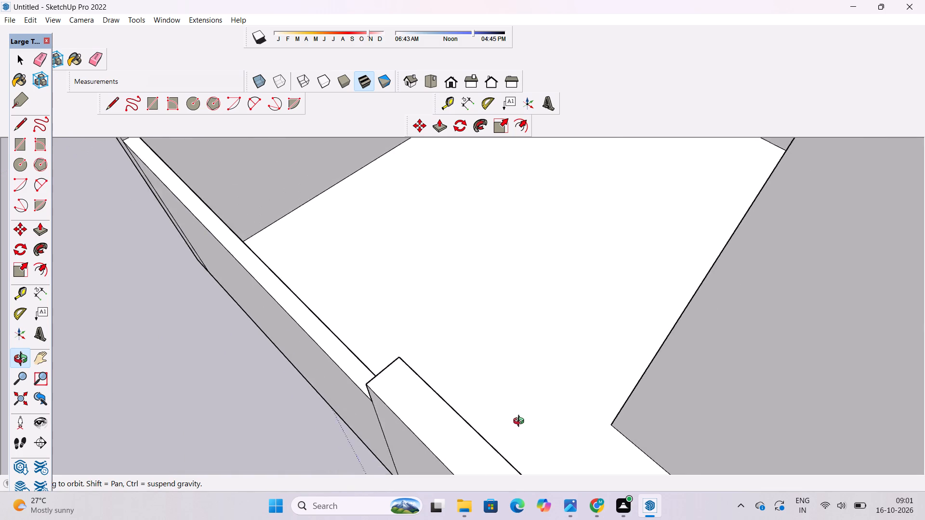
pyautogui.scroll(-3, 521, 422)
pyautogui.moveTo(436, 457); pyautogui.dragTo(523, 393)
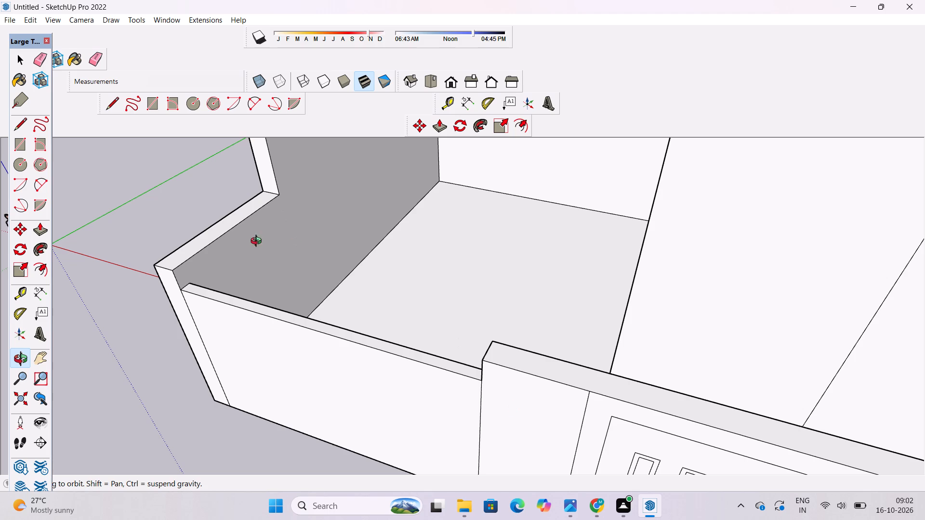
pyautogui.moveTo(303, 381); pyautogui.dragTo(395, 355)
pyautogui.moveTo(410, 433); pyautogui.dragTo(419, 394)
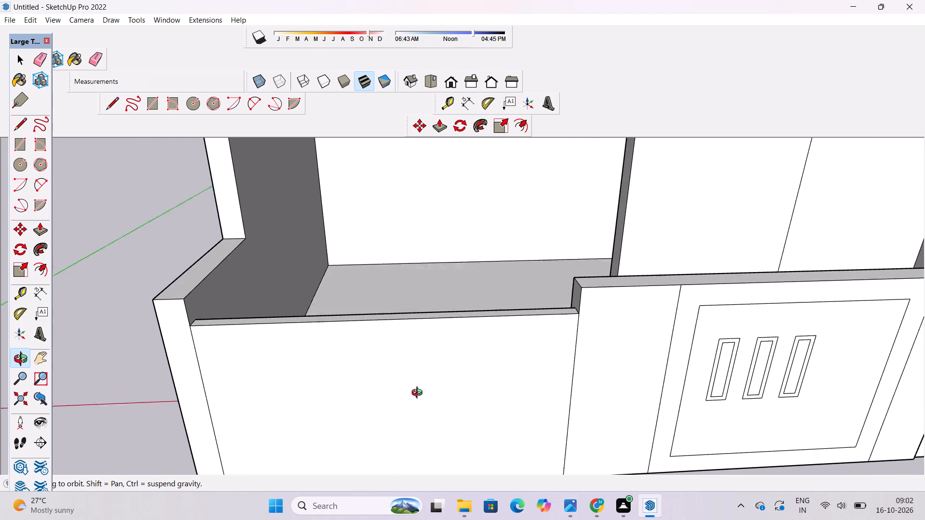
# Examine the 14' panel and the detailed boundary wall beside it from above and from the front.
pyautogui.moveTo(419, 394); pyautogui.dragTo(419, 393)
pyautogui.keyDown('shift'); pyautogui.moveTo(419, 393); pyautogui.dragTo(414, 378); pyautogui.keyUp('shift')
pyautogui.moveTo(410, 372); pyautogui.dragTo(466, 377)
pyautogui.scroll(2, 471, 385)
pyautogui.keyDown('shift'); pyautogui.moveTo(465, 391); pyautogui.dragTo(457, 372); pyautogui.keyUp('shift')
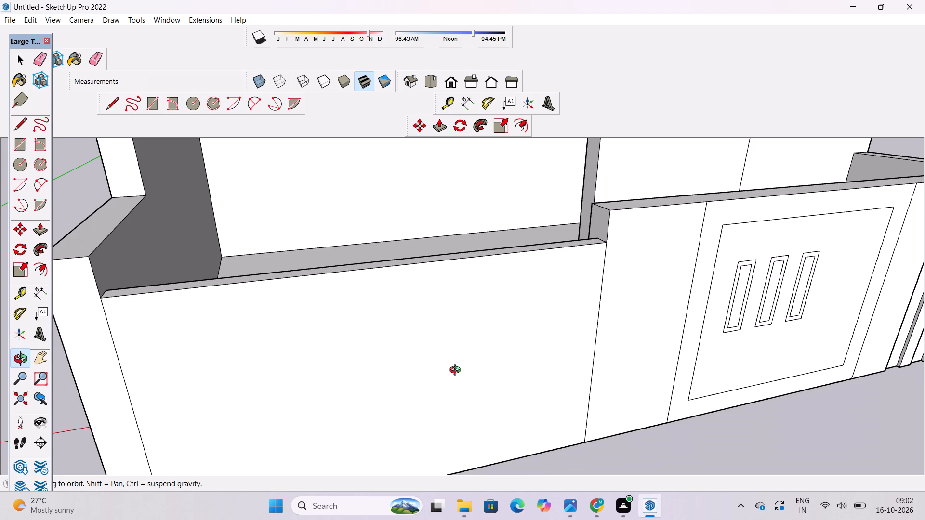
pyautogui.scroll(-4, 386, 380)
pyautogui.keyDown('shift'); pyautogui.moveTo(410, 428); pyautogui.dragTo(410, 355); pyautogui.keyUp('shift')
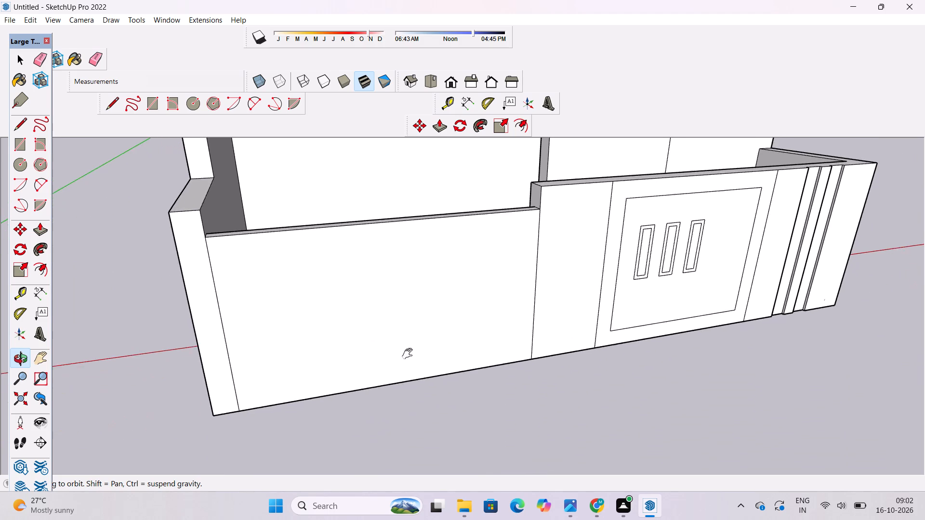
pyautogui.moveTo(442, 436); pyautogui.dragTo(406, 376)
pyautogui.scroll(-6, 399, 369)
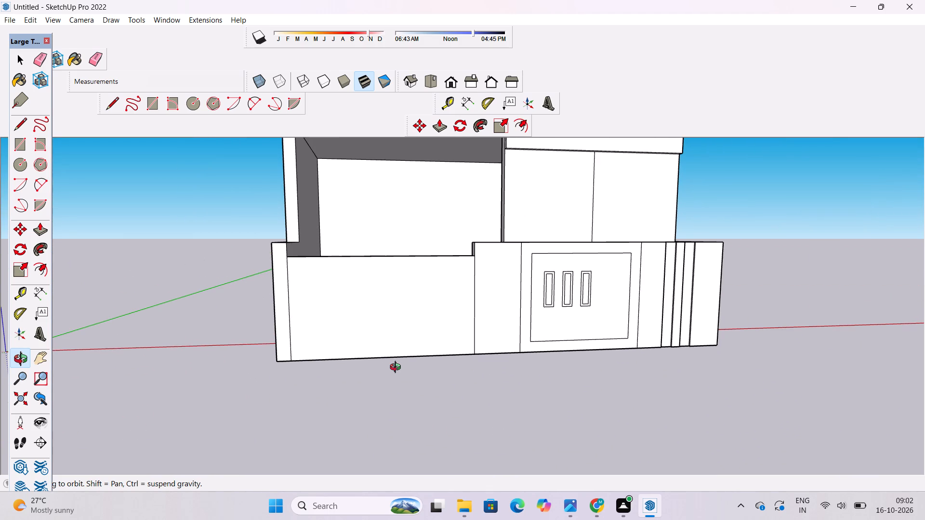
pyautogui.scroll(3, 377, 373)
pyautogui.keyDown('shift'); pyautogui.moveTo(372, 365); pyautogui.dragTo(389, 414); pyautogui.keyUp('shift')
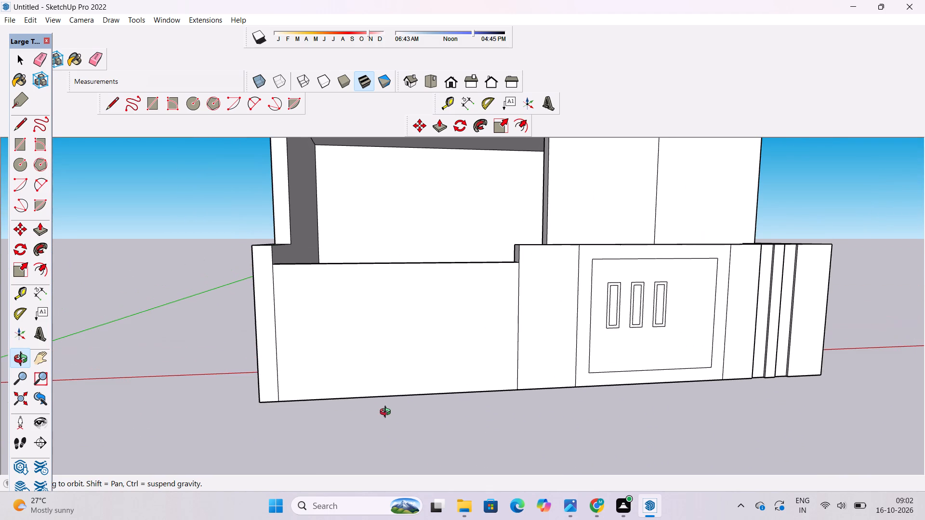
# Draw a 15' vertical line near the middle of the plain boundary wall panel, from its bottom edge to its top edge.
pyautogui.press('r')
pyautogui.scroll(4, 388, 412)
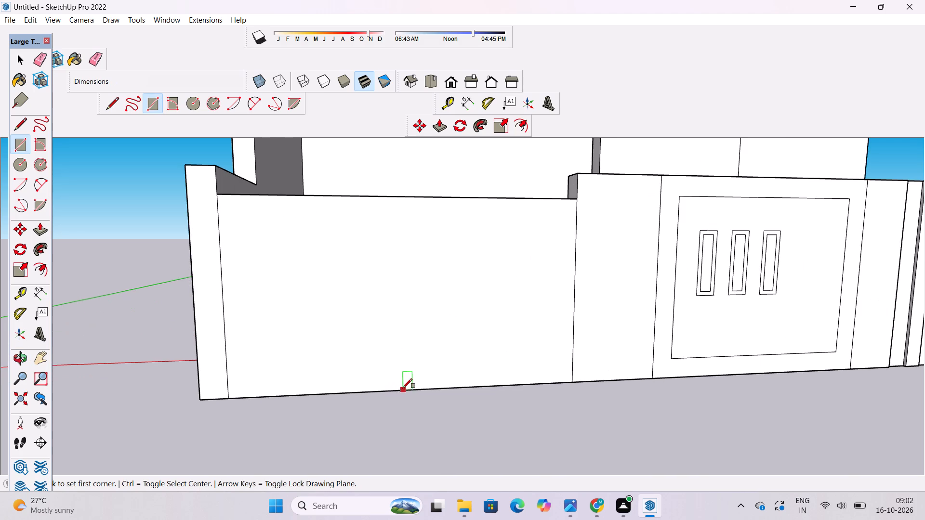
pyautogui.press('l')
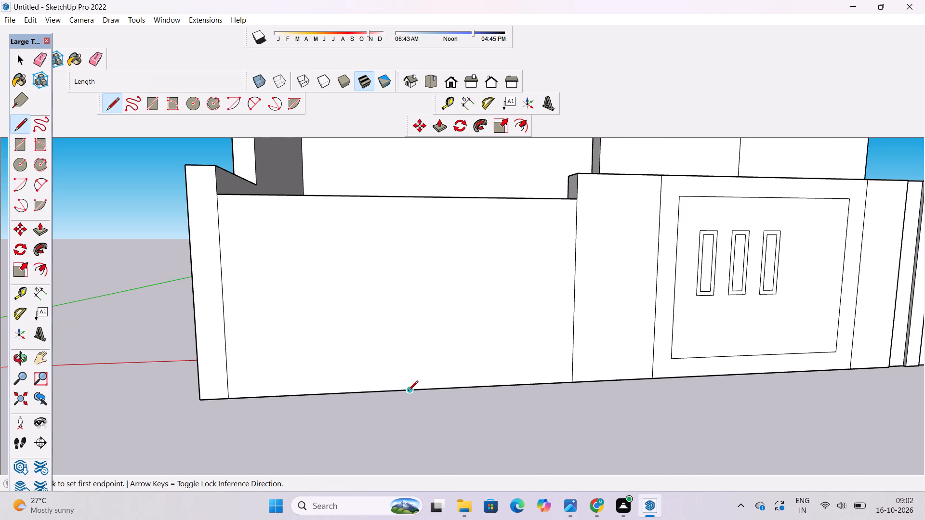
pyautogui.click(408, 391)
pyautogui.scroll(-3, 408, 391)
pyautogui.click(413, 249)
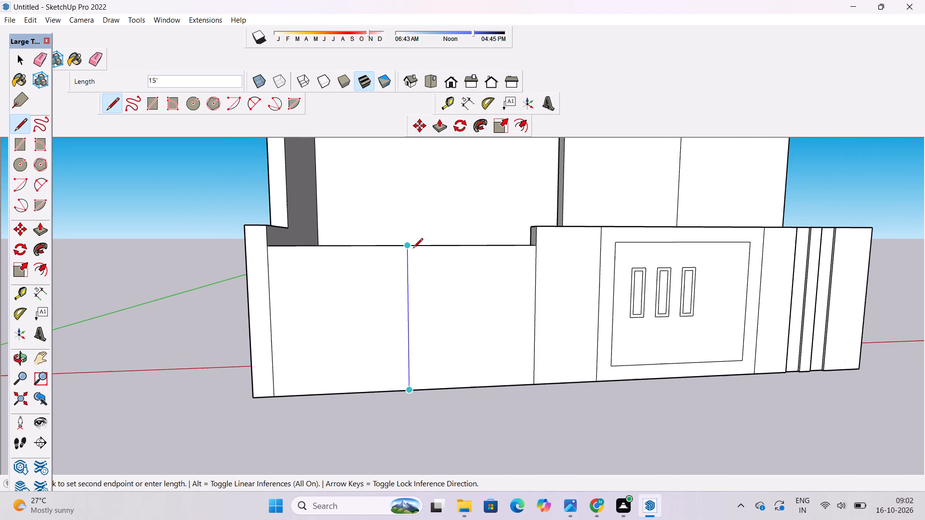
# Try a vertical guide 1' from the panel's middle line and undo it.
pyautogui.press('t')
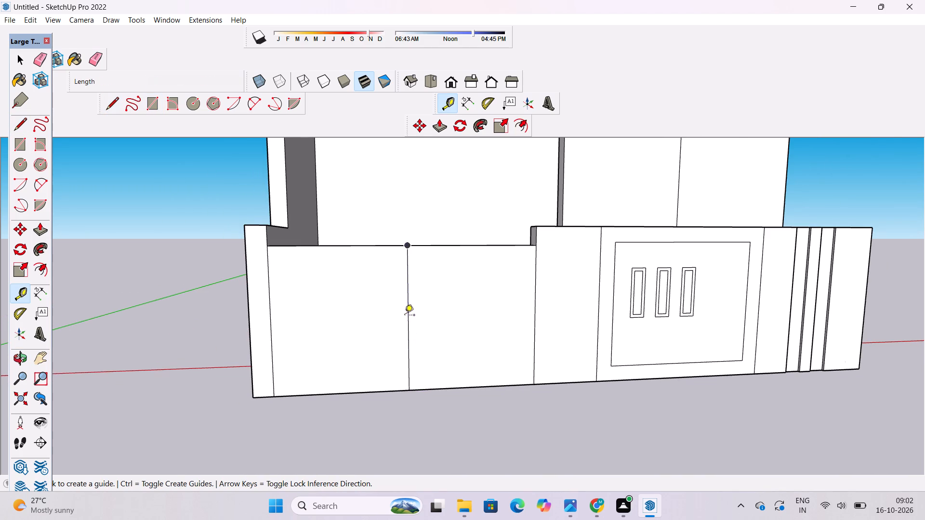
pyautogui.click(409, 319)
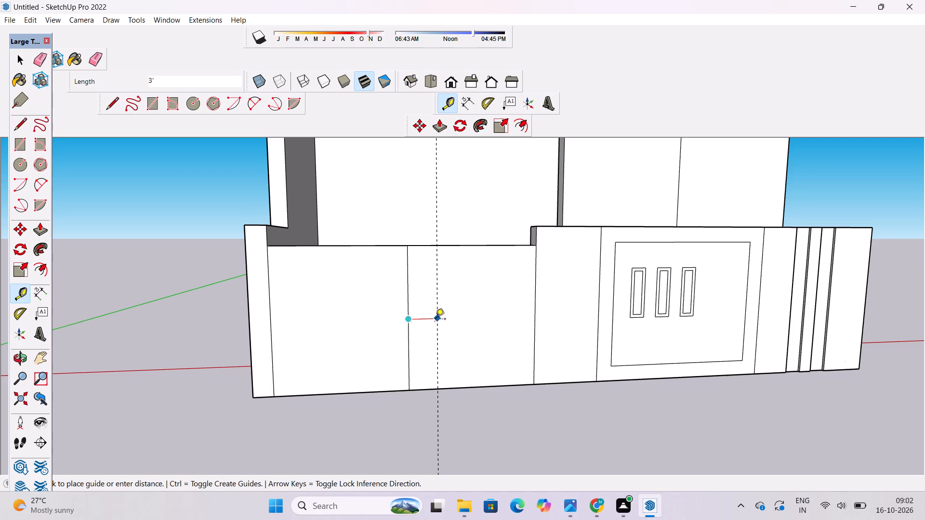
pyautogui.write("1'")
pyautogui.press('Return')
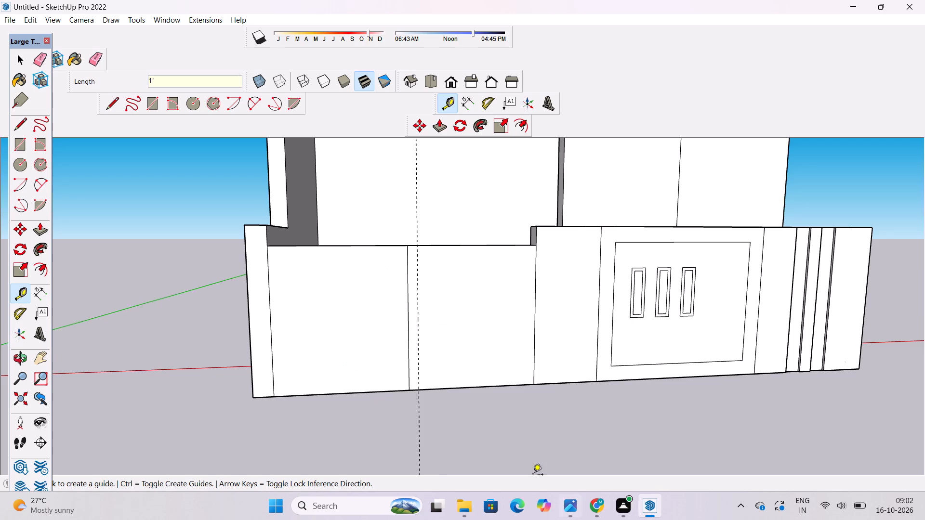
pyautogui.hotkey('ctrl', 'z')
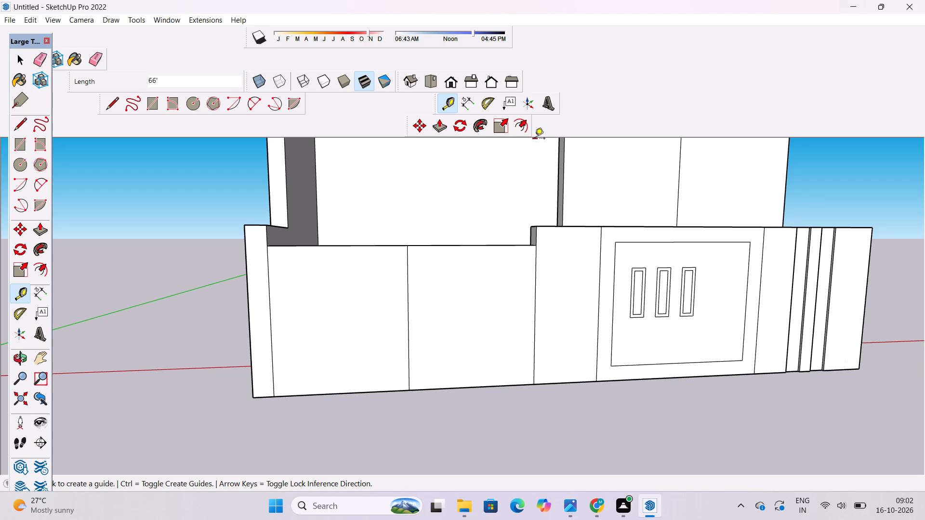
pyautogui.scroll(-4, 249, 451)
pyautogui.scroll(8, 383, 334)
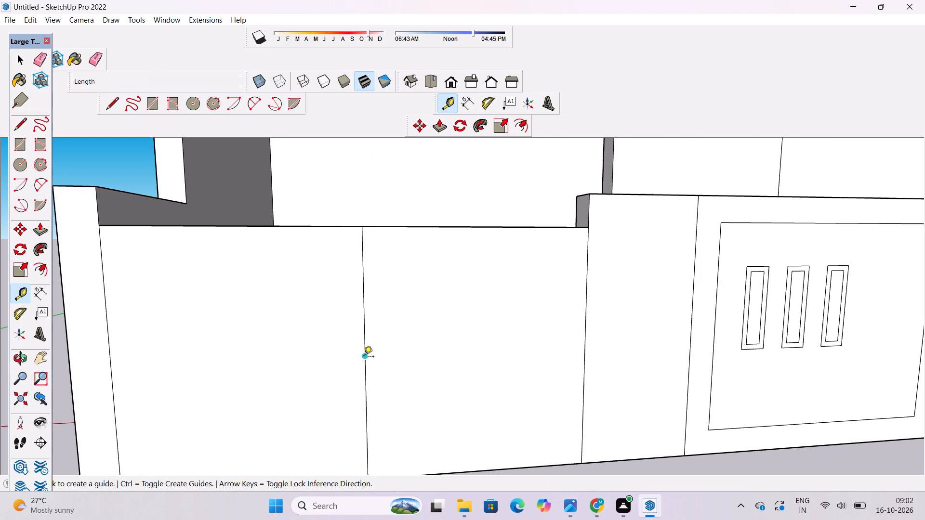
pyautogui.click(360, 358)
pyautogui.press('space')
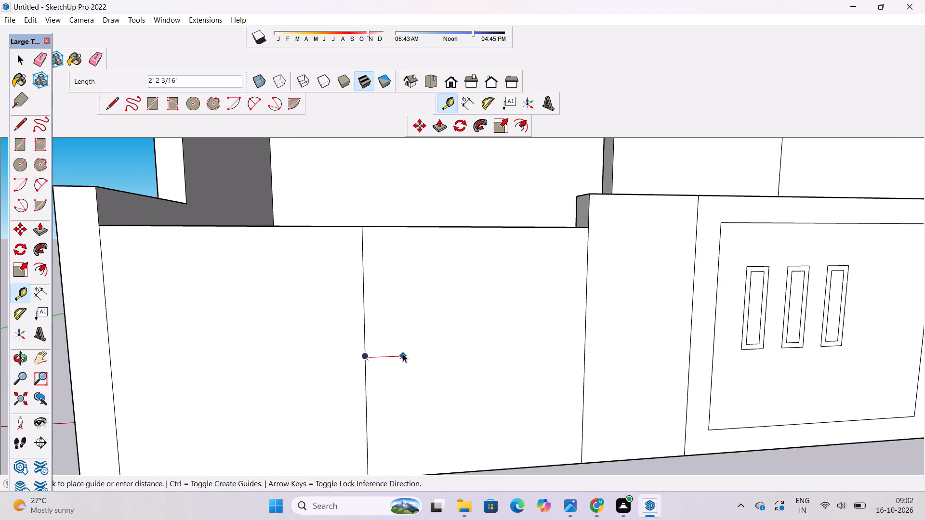
# Place two vertical guides on the panel, one 7" to each side of its middle line.
pyautogui.write('t')
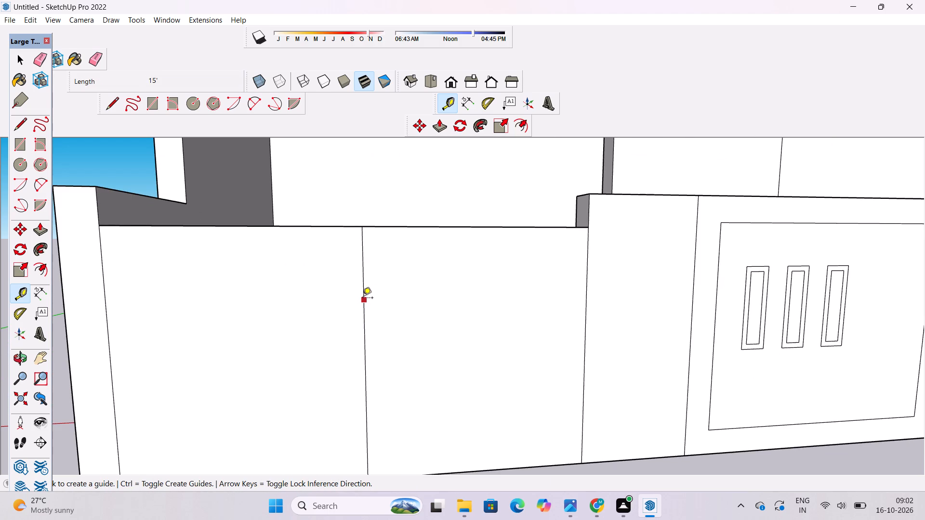
pyautogui.click(363, 299)
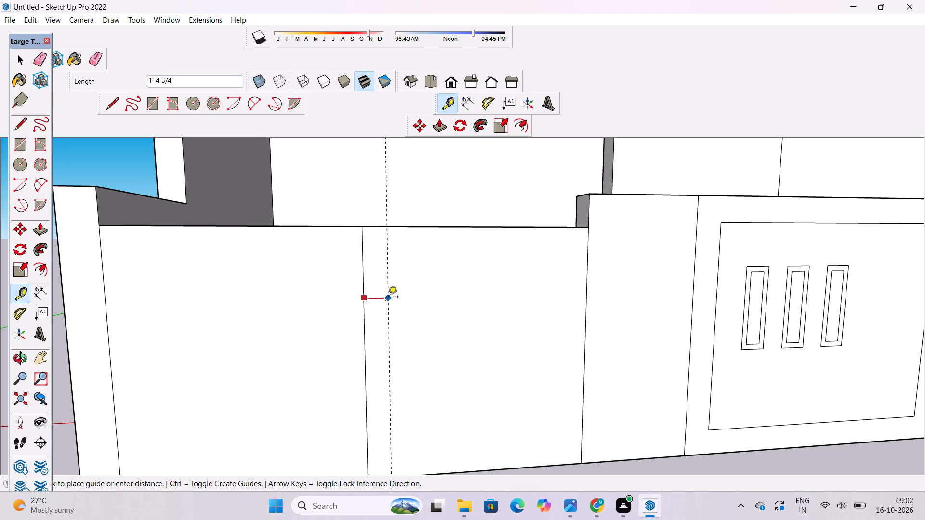
pyautogui.write('7"')
pyautogui.press('Return')
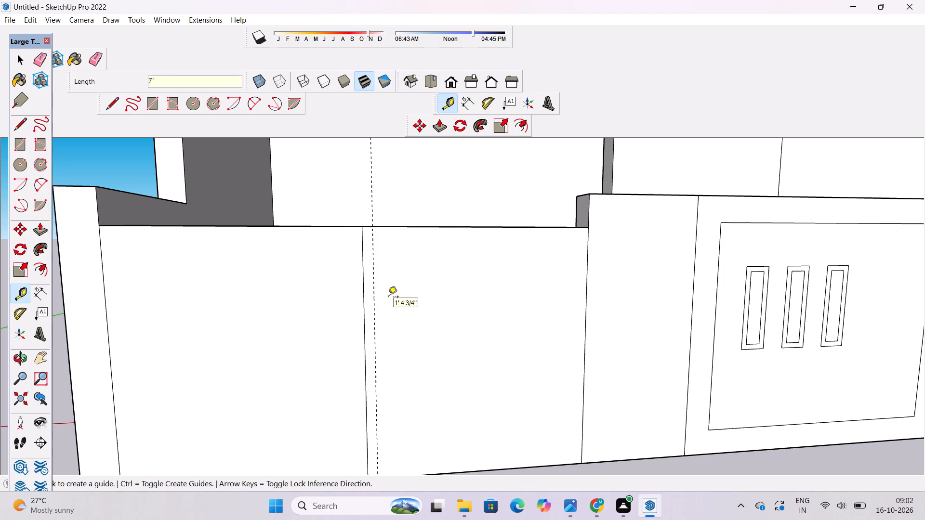
pyautogui.click(360, 290)
pyautogui.write('7"')
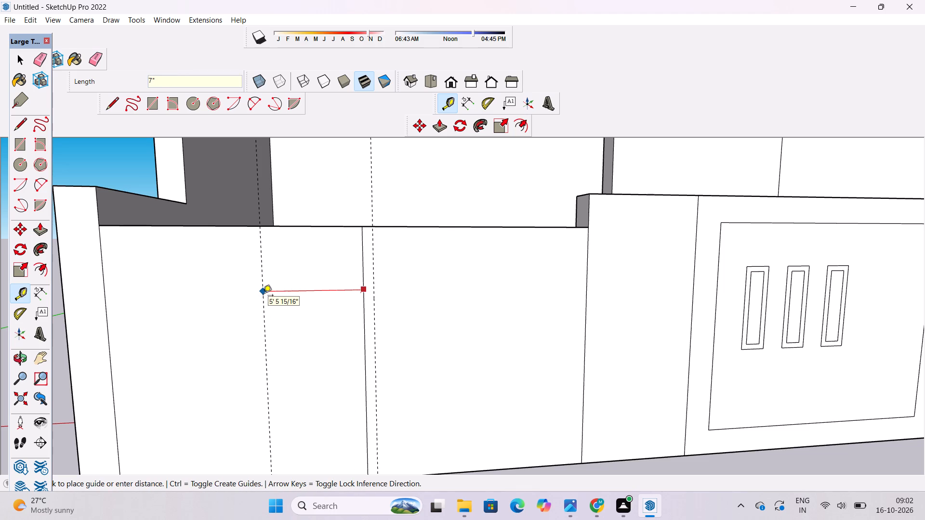
pyautogui.press('Return')
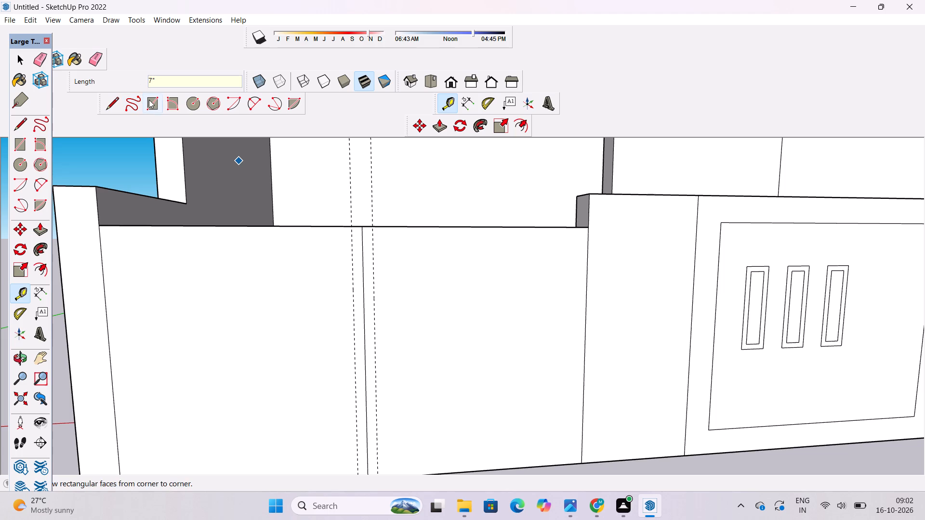
# Draw a 1' 2" by 15' rectangle between the two guides, over the full height of the panel.
pyautogui.click(149, 100)
pyautogui.scroll(-3, 202, 262)
pyautogui.scroll(4, 328, 248)
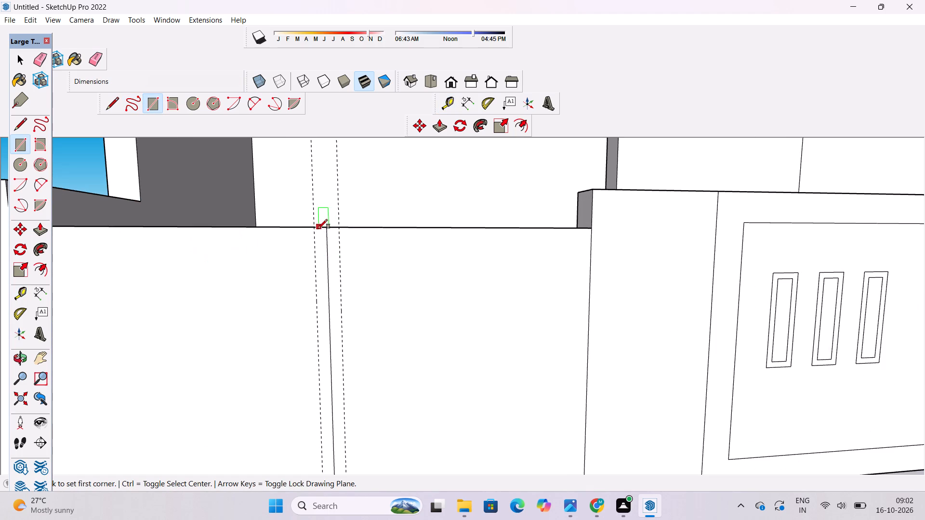
pyautogui.click(314, 227)
pyautogui.scroll(-5, 314, 227)
pyautogui.scroll(5, 310, 417)
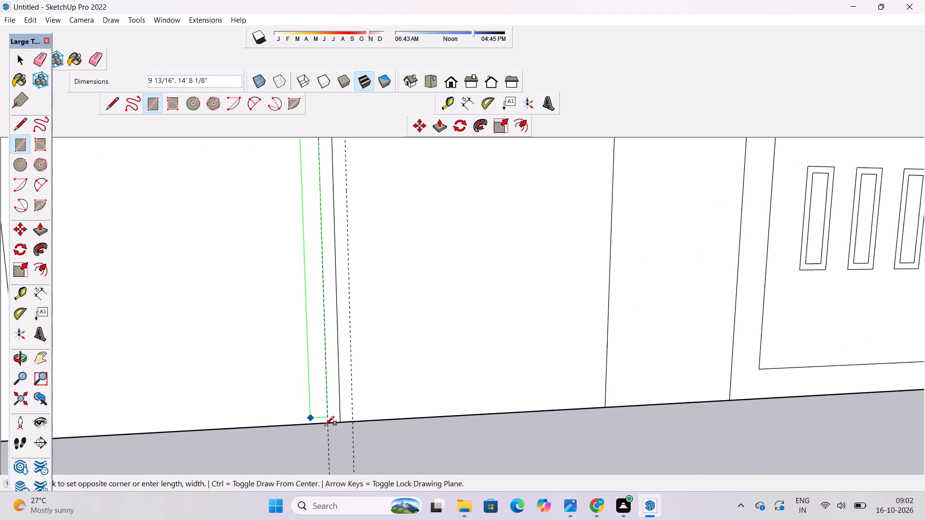
pyautogui.scroll(8, 336, 426)
pyautogui.click(371, 416)
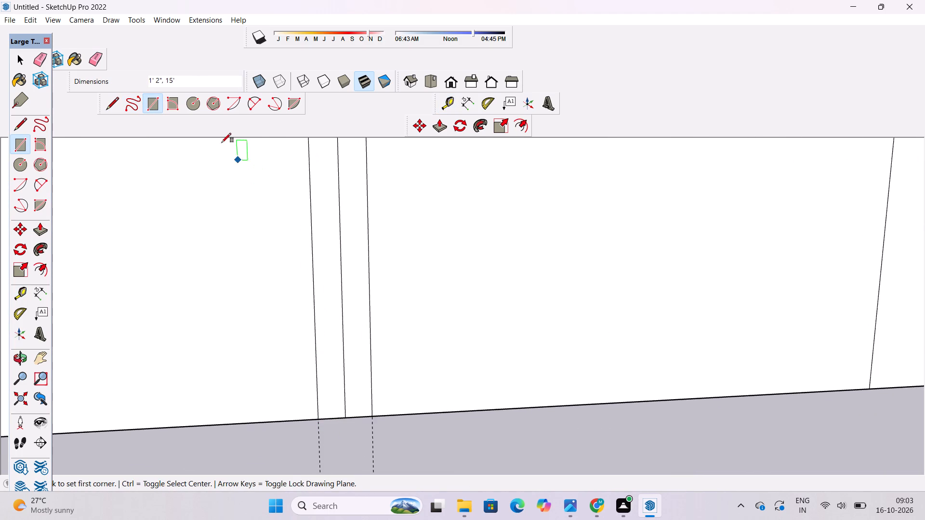
# Erase the middle line inside the new vertical strip and the two construction guides.
pyautogui.click(94, 64)
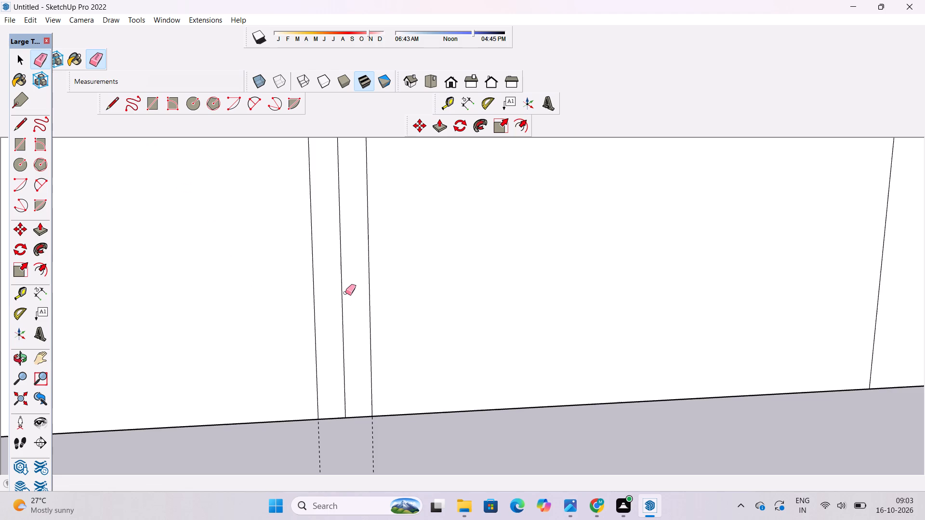
pyautogui.click(341, 265)
pyautogui.scroll(-6, 341, 265)
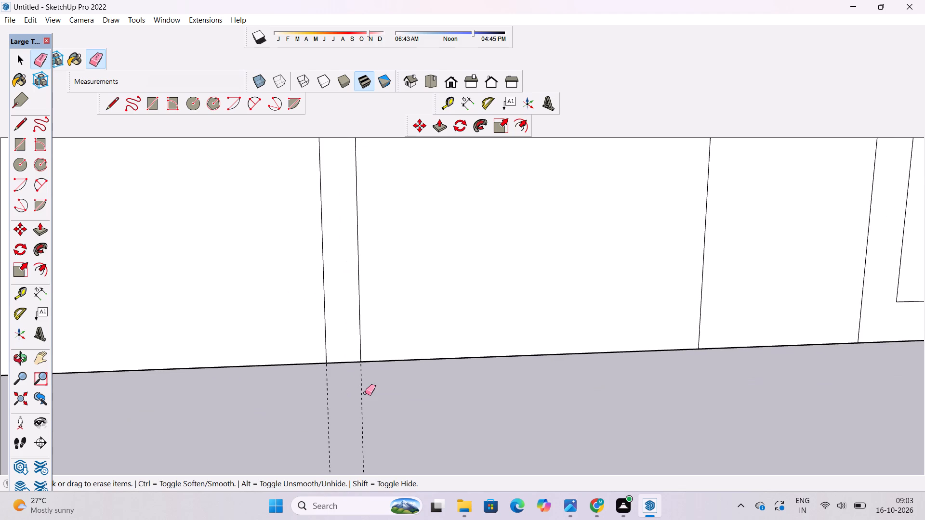
pyautogui.moveTo(367, 393); pyautogui.dragTo(324, 411)
pyautogui.scroll(-4, 334, 457)
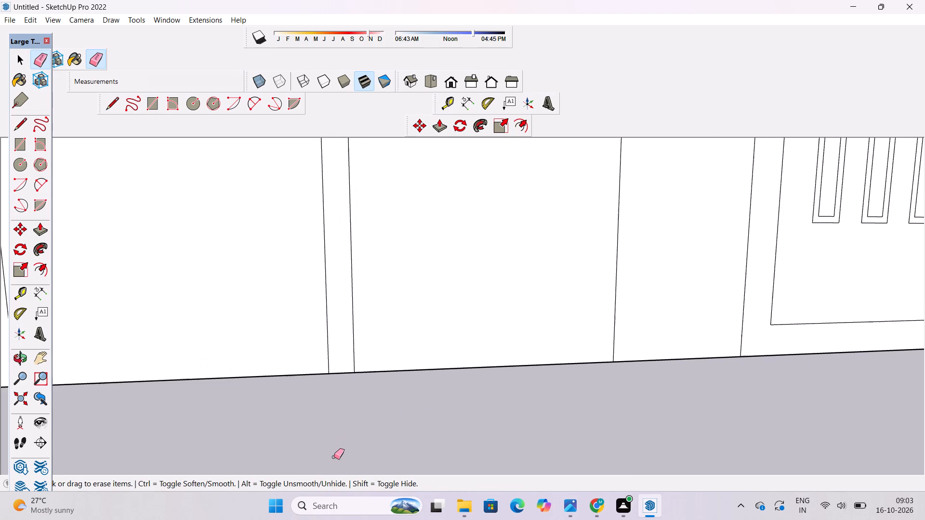
# Examine the divided panel and the whole front boundary wall from the front, above and the side.
pyautogui.scroll(1, 334, 457)
pyautogui.press('o')
pyautogui.scroll(-7, 369, 419)
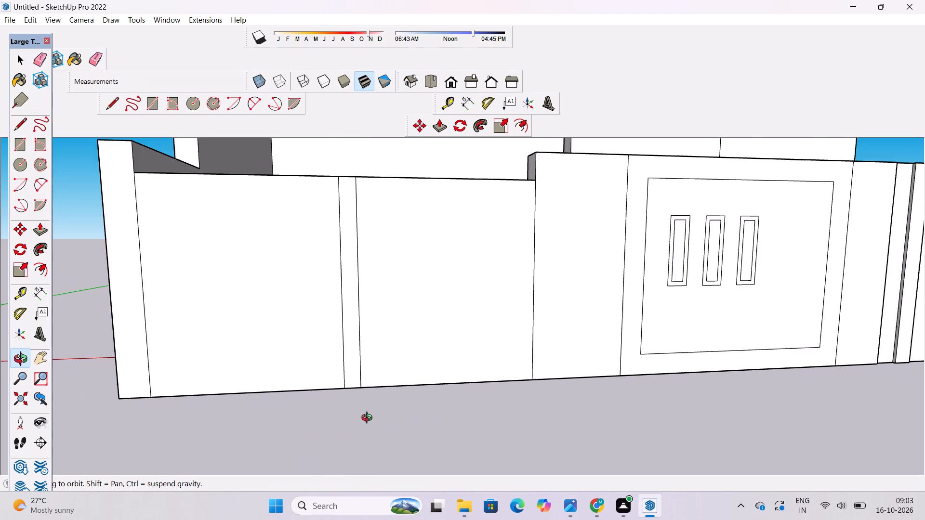
pyautogui.scroll(-5, 369, 419)
pyautogui.keyDown('shift'); pyautogui.moveTo(355, 364); pyautogui.dragTo(360, 445); pyautogui.keyUp('shift')
pyautogui.moveTo(360, 445); pyautogui.dragTo(420, 453)
pyautogui.keyDown('shift'); pyautogui.moveTo(421, 453); pyautogui.dragTo(404, 370); pyautogui.keyUp('shift')
pyautogui.moveTo(489, 379); pyautogui.dragTo(367, 379)
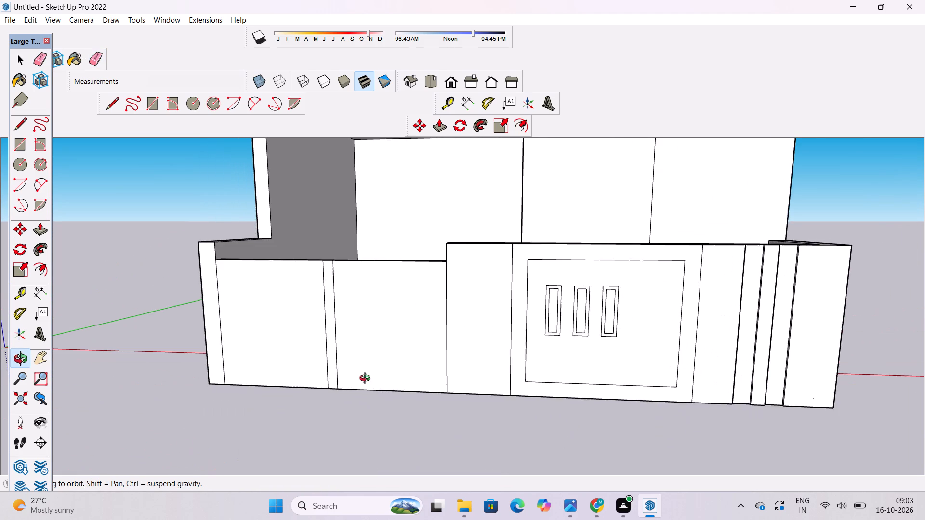
pyautogui.keyDown('shift'); pyautogui.moveTo(367, 379); pyautogui.dragTo(363, 402); pyautogui.keyUp('shift')
pyautogui.scroll(-6, 337, 404)
pyautogui.scroll(8, 337, 404)
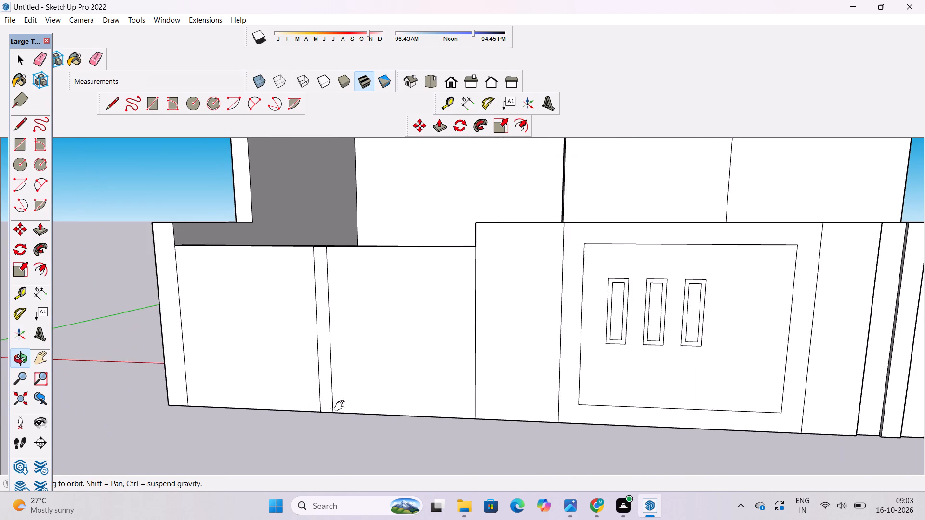
pyautogui.keyDown('shift'); pyautogui.moveTo(342, 406); pyautogui.dragTo(319, 389); pyautogui.keyUp('shift')
pyautogui.keyDown('shift'); pyautogui.moveTo(319, 389); pyautogui.dragTo(440, 435); pyautogui.keyUp('shift')
pyautogui.keyDown('shift'); pyautogui.moveTo(441, 436); pyautogui.dragTo(336, 377); pyautogui.keyUp('shift')
pyautogui.moveTo(336, 383); pyautogui.dragTo(467, 413)
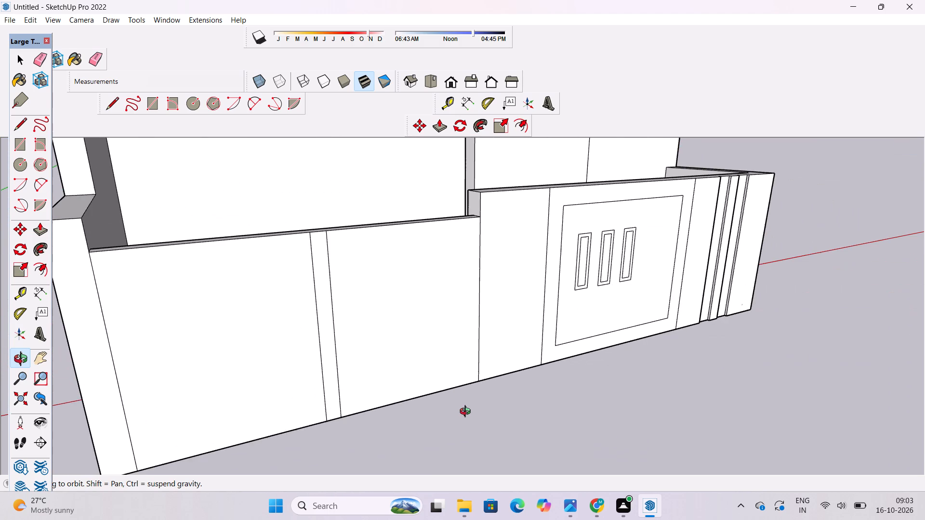
pyautogui.scroll(-7, 466, 429)
pyautogui.moveTo(466, 436); pyautogui.dragTo(453, 420)
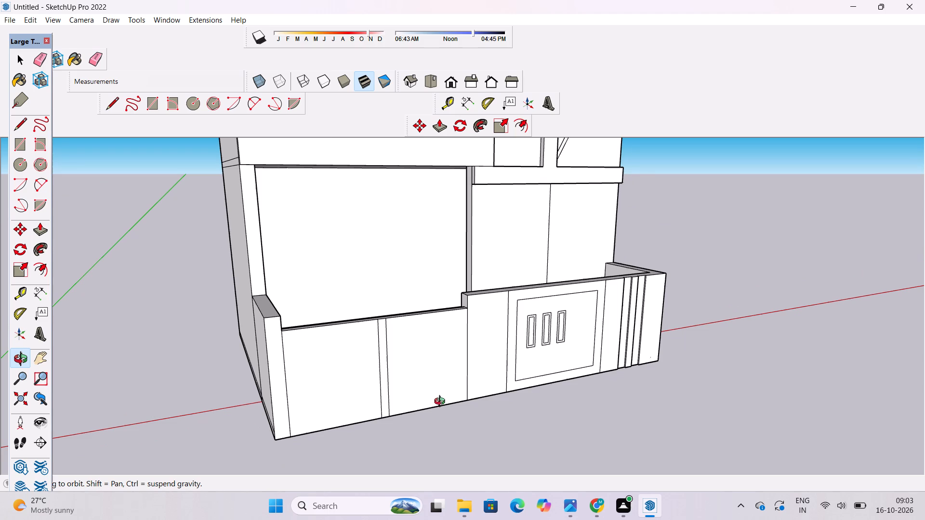
pyautogui.moveTo(437, 420); pyautogui.dragTo(449, 435)
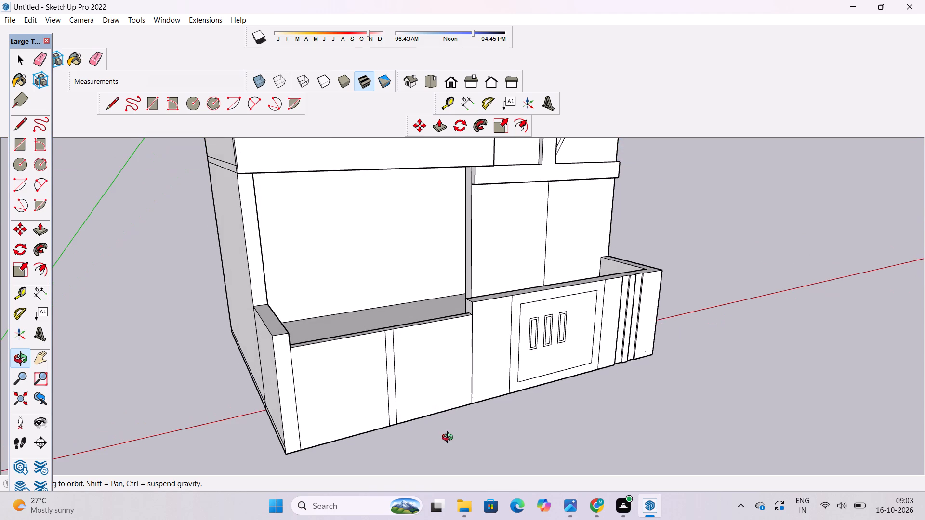
pyautogui.keyDown('shift'); pyautogui.moveTo(436, 427); pyautogui.dragTo(375, 408); pyautogui.keyUp('shift')
pyautogui.moveTo(361, 404); pyautogui.dragTo(284, 394)
pyautogui.scroll(2, 292, 389)
pyautogui.keyDown('shift'); pyautogui.moveTo(317, 386); pyautogui.dragTo(336, 435); pyautogui.keyUp('shift')
pyautogui.moveTo(336, 436); pyautogui.dragTo(322, 425)
# Offset the outlines of the two panel faces on either side of the central strip inward by about 1'.
pyautogui.write('of')
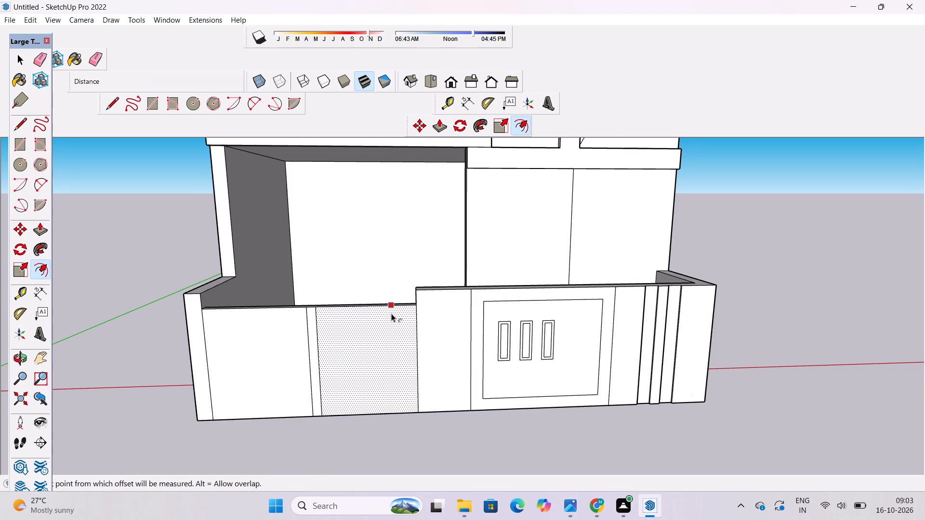
pyautogui.click(391, 313)
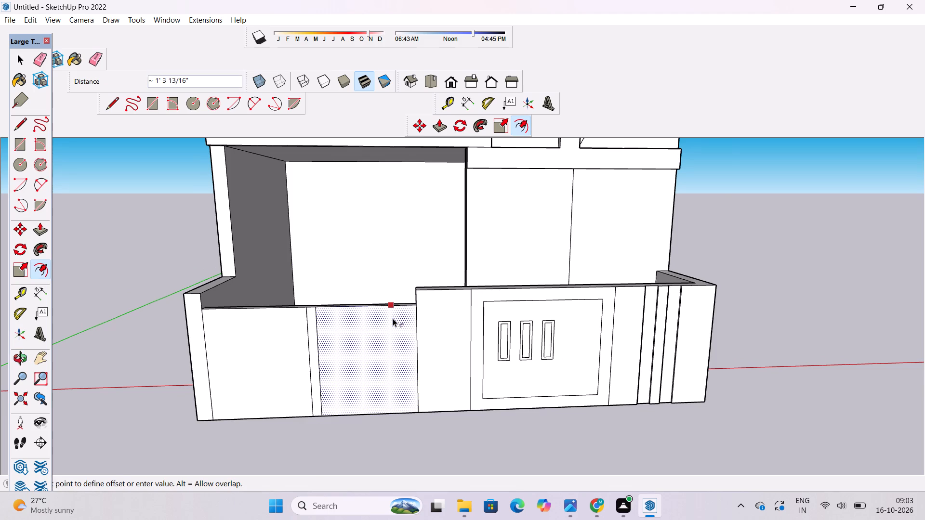
pyautogui.scroll(3, 393, 318)
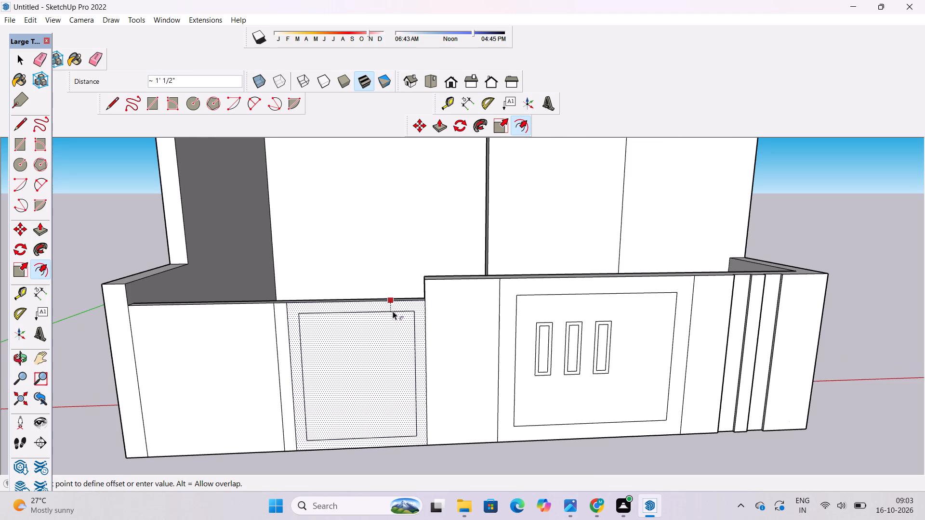
pyautogui.click(393, 311)
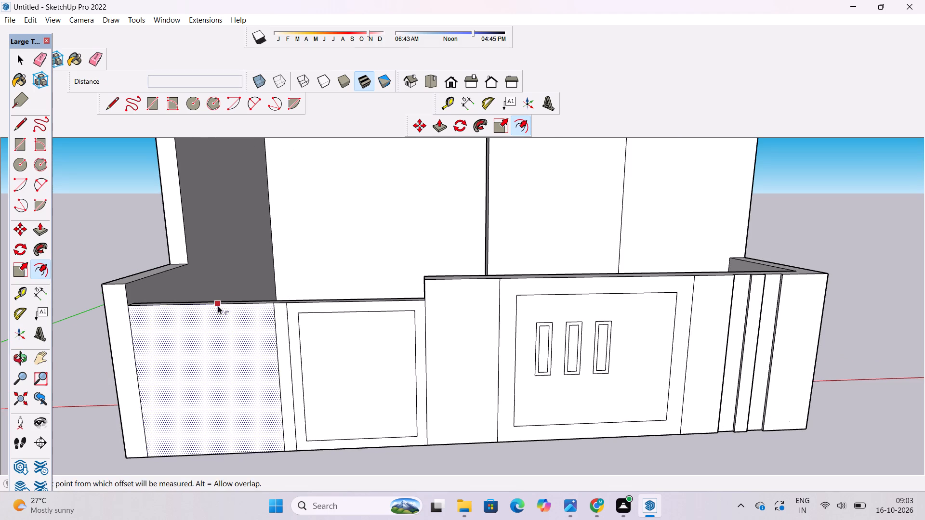
pyautogui.click(218, 306)
pyautogui.click(295, 315)
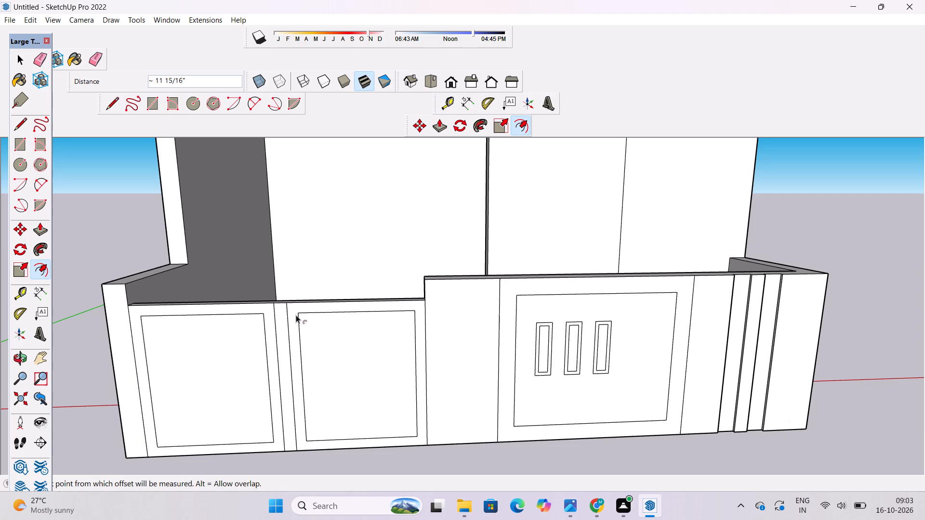
# Push/Pull the border face around the inset panel with the three slots outward by 6" on the front boundary wall.
pyautogui.press('o')
pyautogui.scroll(-3, 279, 321)
pyautogui.moveTo(272, 335); pyautogui.dragTo(337, 361)
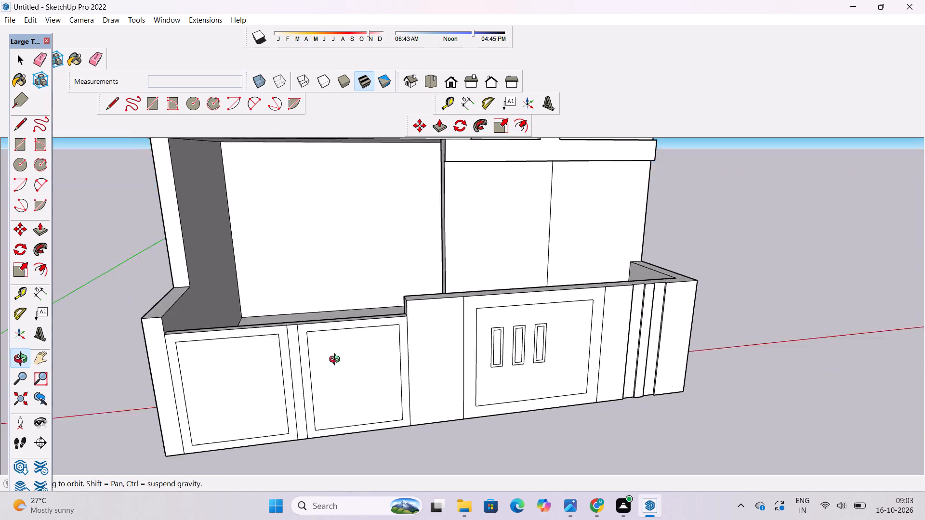
pyautogui.moveTo(337, 361); pyautogui.dragTo(403, 381)
pyautogui.scroll(-5, 338, 333)
pyautogui.keyDown('shift'); pyautogui.moveTo(495, 390); pyautogui.dragTo(434, 379); pyautogui.keyUp('shift')
pyautogui.moveTo(389, 362); pyautogui.dragTo(293, 333)
pyautogui.keyDown('shift'); pyautogui.moveTo(397, 351); pyautogui.dragTo(367, 345); pyautogui.keyUp('shift')
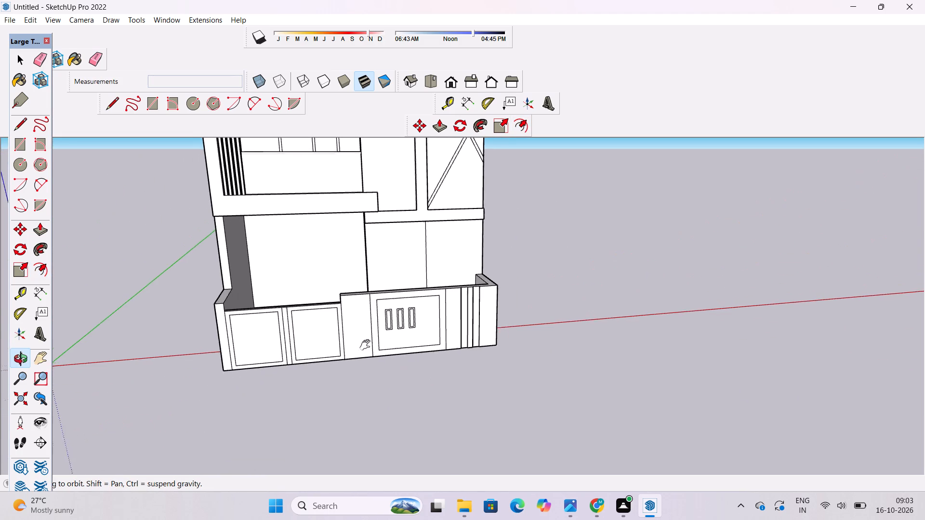
pyautogui.keyDown('shift'); pyautogui.moveTo(367, 345); pyautogui.dragTo(361, 344); pyautogui.keyUp('shift')
pyautogui.scroll(5, 388, 331)
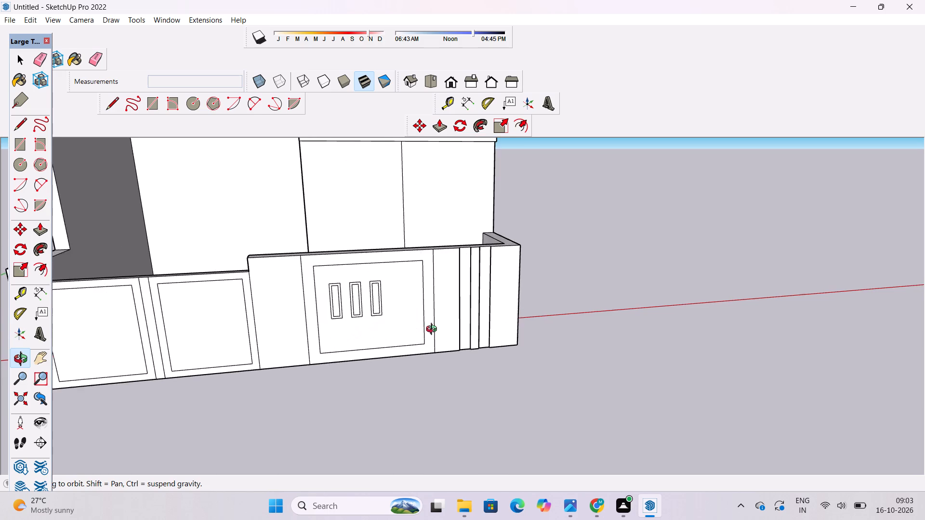
pyautogui.moveTo(434, 330); pyautogui.dragTo(173, 372)
pyautogui.keyDown('shift'); pyautogui.moveTo(468, 298); pyautogui.dragTo(474, 313); pyautogui.keyUp('shift')
pyautogui.moveTo(472, 313); pyautogui.dragTo(442, 310)
pyautogui.press('p')
pyautogui.scroll(2, 426, 296)
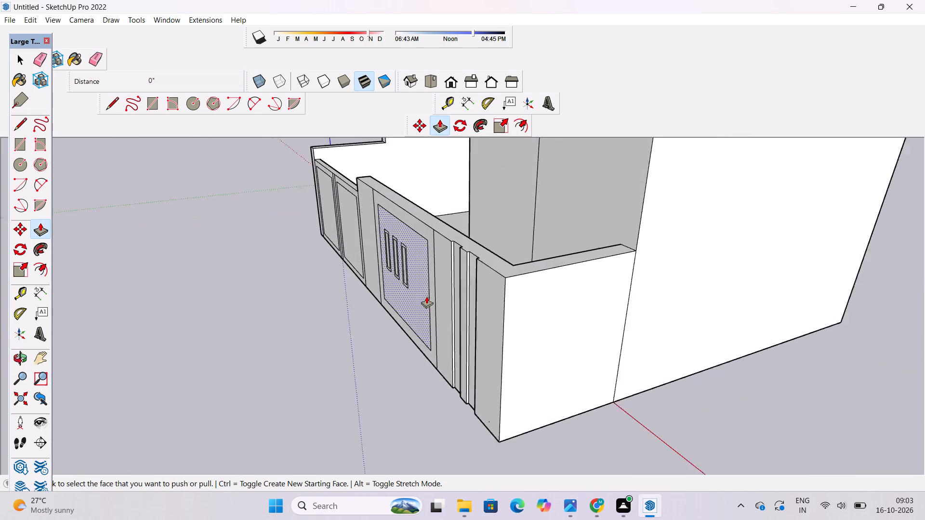
pyautogui.scroll(5, 426, 296)
pyautogui.click(433, 273)
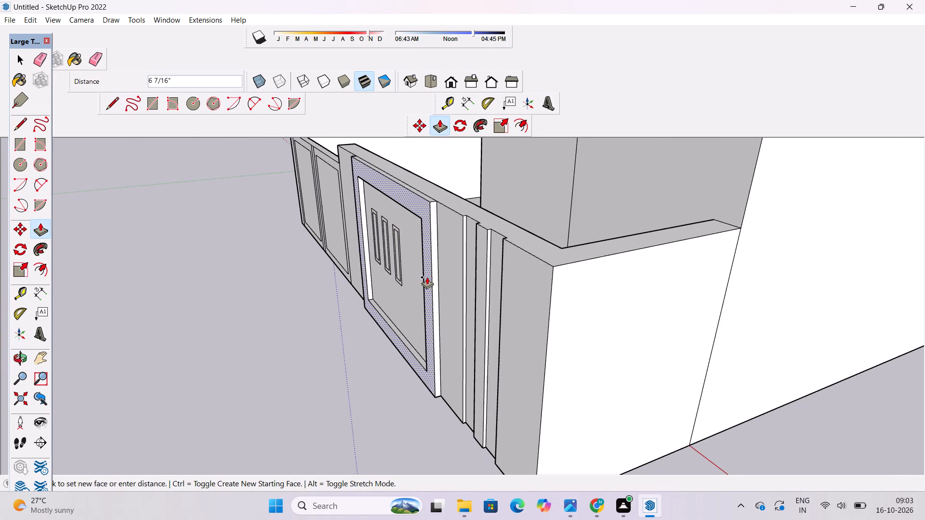
pyautogui.write('6"')
pyautogui.press('Return')
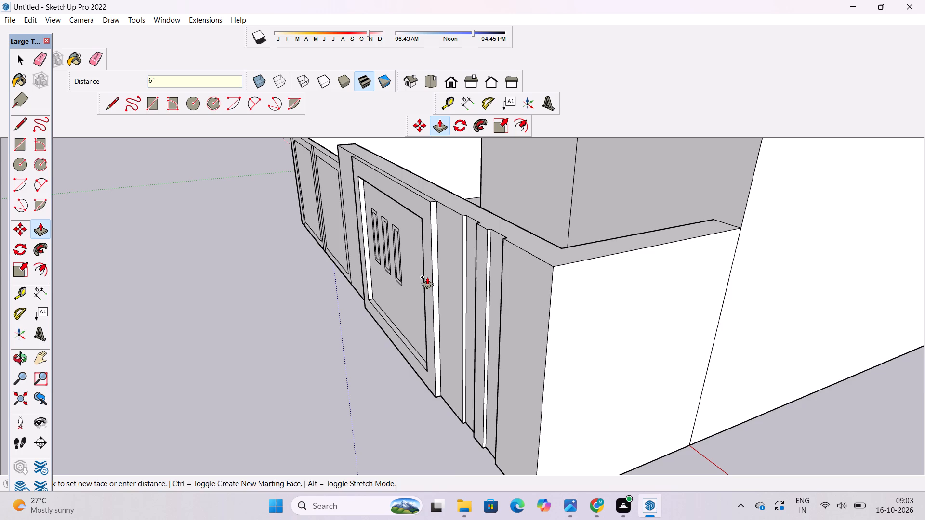
# Push/Pull the narrow frame faces of the three vertical slots inside the inset panel outward by 6" each.
pyautogui.press('o')
pyautogui.scroll(5, 370, 239)
pyautogui.keyDown('shift'); pyautogui.moveTo(384, 253); pyautogui.dragTo(370, 318); pyautogui.keyUp('shift')
pyautogui.moveTo(370, 327); pyautogui.dragTo(349, 288)
pyautogui.scroll(2, 388, 293)
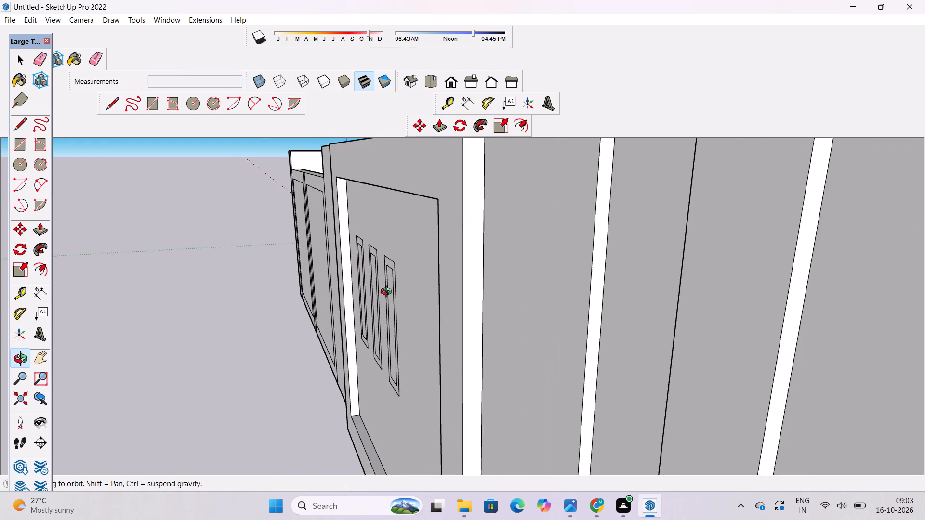
pyautogui.keyDown('shift'); pyautogui.moveTo(388, 293); pyautogui.dragTo(398, 295); pyautogui.keyUp('shift')
pyautogui.click(398, 295)
pyautogui.press('p')
pyautogui.scroll(5, 397, 283)
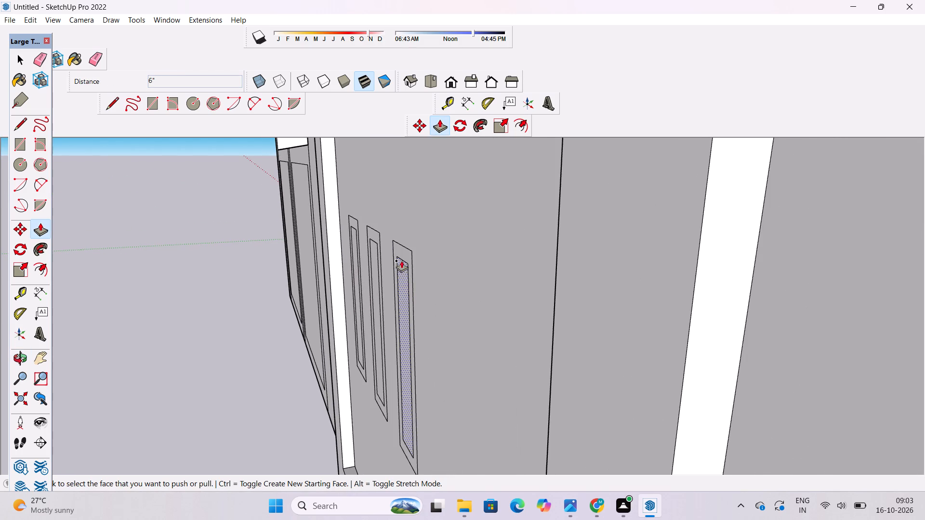
pyautogui.click(407, 257)
pyautogui.scroll(-11, 392, 257)
pyautogui.click(437, 274)
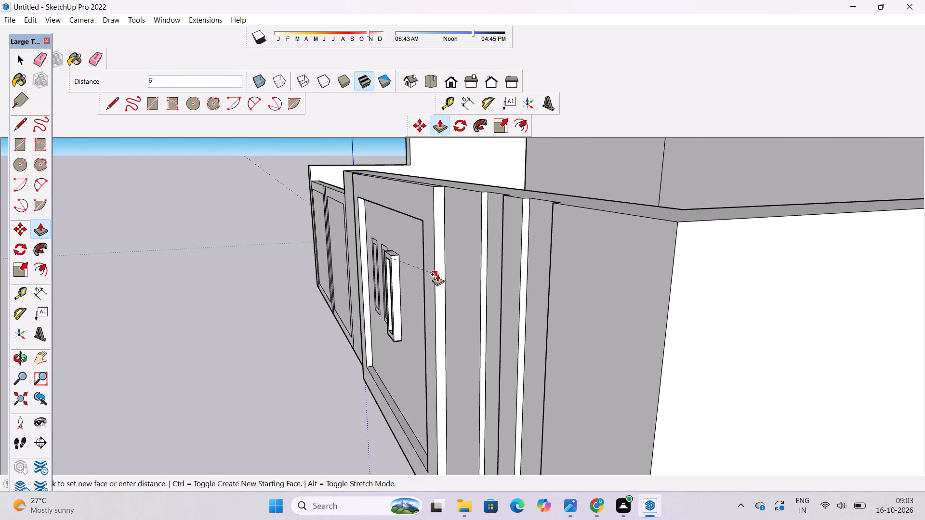
pyautogui.scroll(14, 372, 250)
pyautogui.click(400, 246)
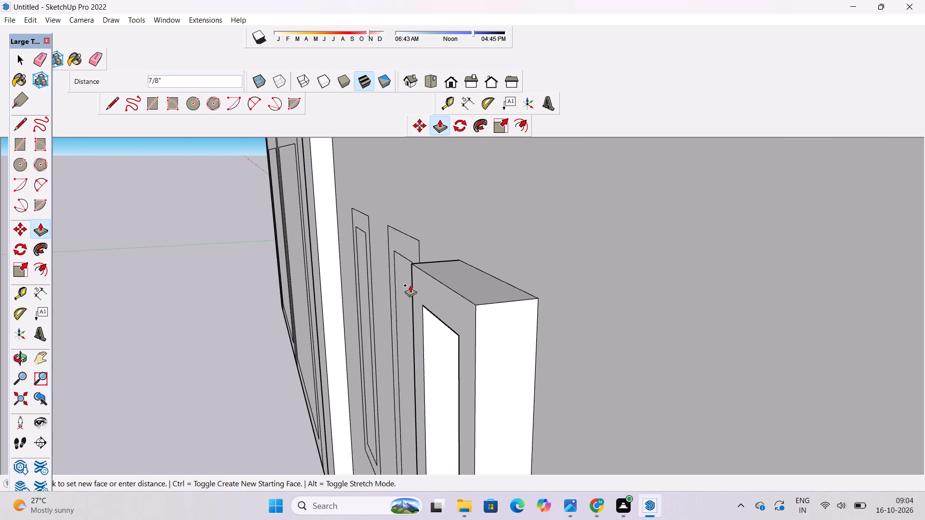
pyautogui.click(446, 297)
pyautogui.click(361, 215)
pyautogui.click(378, 255)
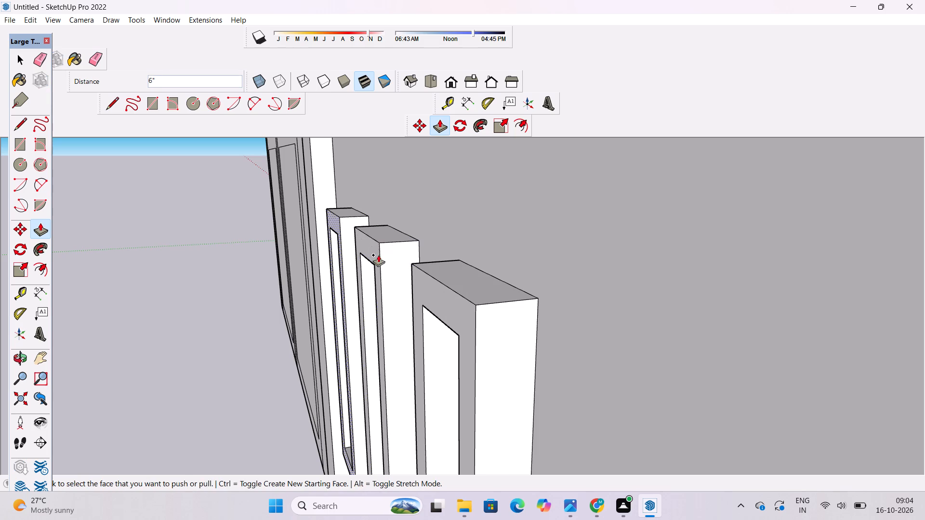
# Examine the raised panel border and the three slot frames on the boundary wall from both sides and the front.
pyautogui.press('o')
pyautogui.scroll(-14, 369, 203)
pyautogui.moveTo(365, 279); pyautogui.dragTo(815, 285)
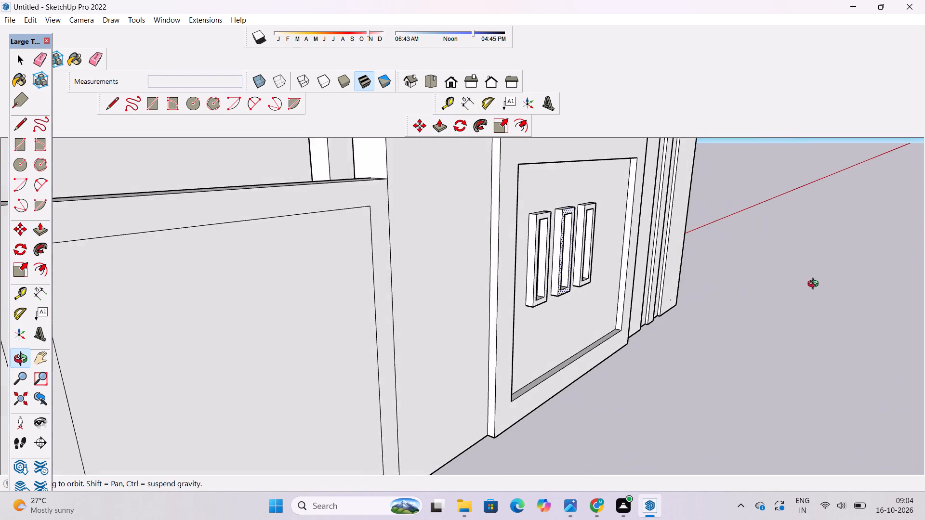
pyautogui.moveTo(815, 285); pyautogui.dragTo(817, 285)
pyautogui.keyDown('shift'); pyautogui.moveTo(624, 264); pyautogui.dragTo(532, 345); pyautogui.keyUp('shift')
pyautogui.moveTo(505, 344); pyautogui.dragTo(316, 336)
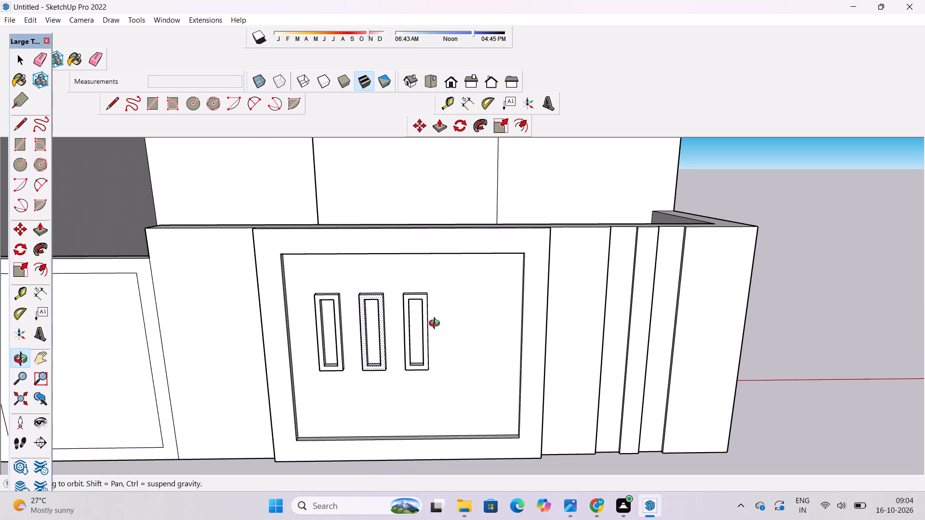
pyautogui.scroll(1, 352, 333)
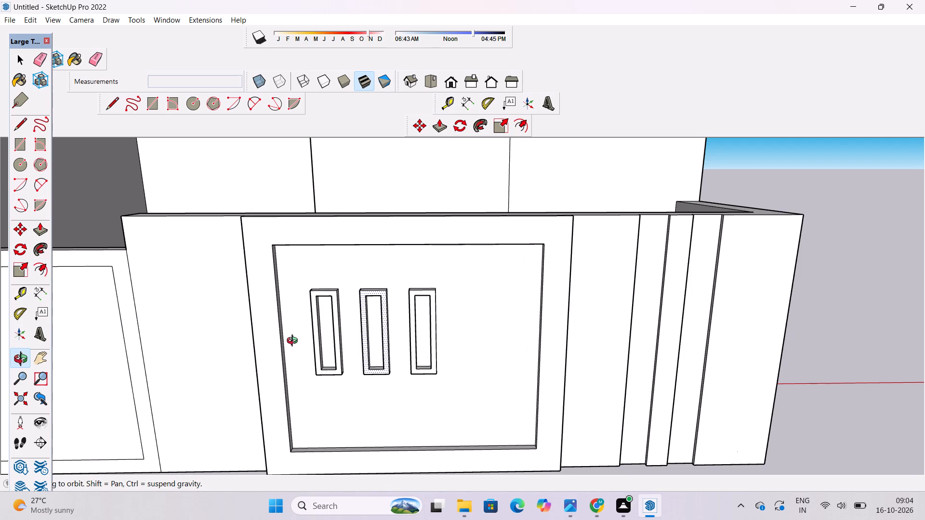
pyautogui.scroll(-5, 434, 345)
pyautogui.moveTo(683, 390); pyautogui.dragTo(479, 337)
pyautogui.moveTo(447, 353); pyautogui.dragTo(451, 374)
# Open the Materials browser for painting.
pyautogui.press('b')
pyautogui.click(301, 429)
pyautogui.press('space')
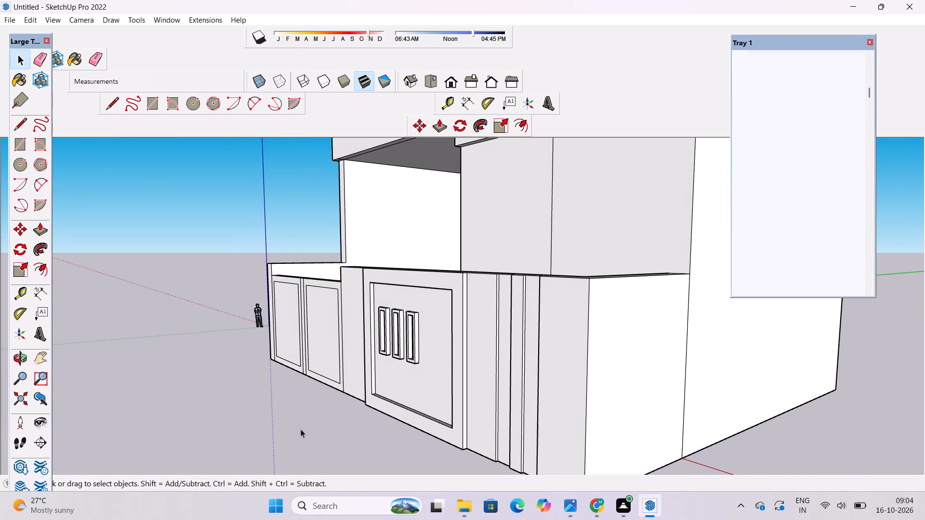
pyautogui.press('space')
# Examine the whole building's front facade and boundary wall from several distances and angles.
pyautogui.scroll(-1, 376, 386)
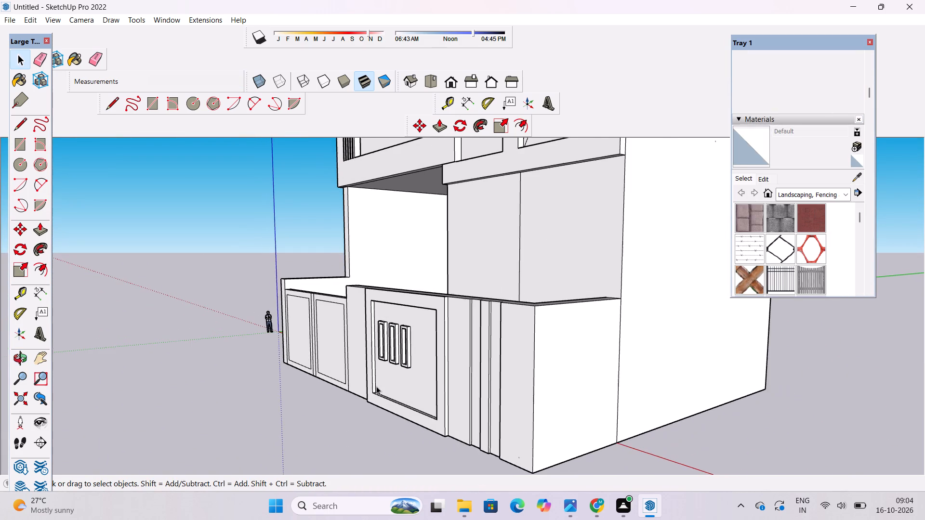
pyautogui.scroll(-1, 376, 386)
pyautogui.press('o')
pyautogui.moveTo(331, 411); pyautogui.dragTo(512, 440)
pyautogui.scroll(-4, 437, 399)
pyautogui.keyDown('shift'); pyautogui.moveTo(434, 393); pyautogui.dragTo(415, 468); pyautogui.keyUp('shift')
pyautogui.moveTo(409, 472); pyautogui.dragTo(465, 429)
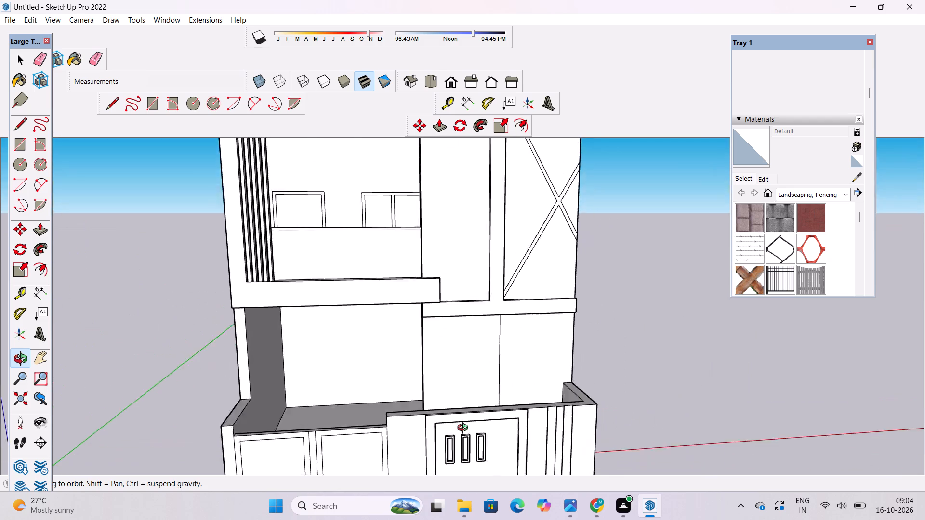
pyautogui.moveTo(465, 429); pyautogui.dragTo(471, 374)
pyautogui.scroll(-4, 471, 373)
pyautogui.keyDown('shift'); pyautogui.moveTo(458, 371); pyautogui.dragTo(384, 405); pyautogui.keyUp('shift')
pyautogui.keyDown('shift'); pyautogui.moveTo(383, 405); pyautogui.dragTo(379, 461); pyautogui.keyUp('shift')
pyautogui.scroll(-6, 361, 418)
pyautogui.keyDown('shift'); pyautogui.moveTo(361, 417); pyautogui.dragTo(367, 457); pyautogui.keyUp('shift')
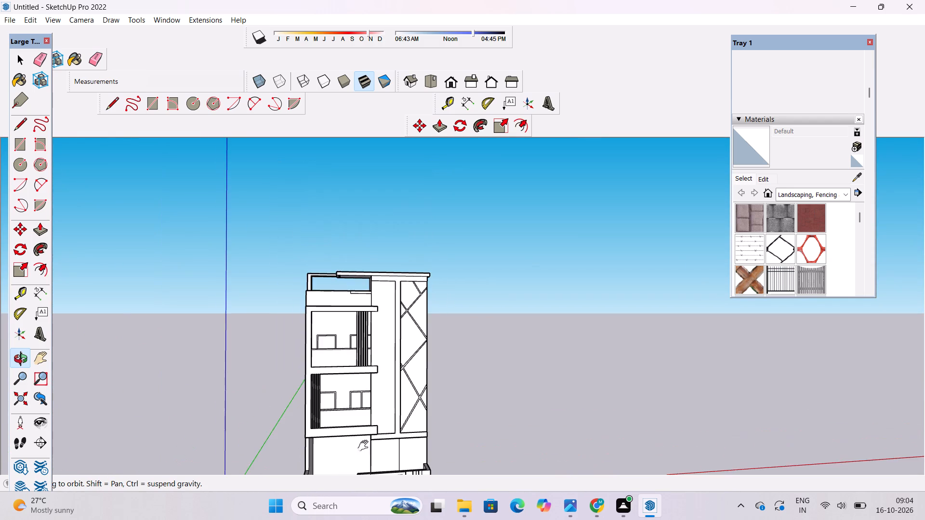
pyautogui.scroll(-5, 350, 413)
pyautogui.moveTo(350, 413); pyautogui.dragTo(343, 452)
pyautogui.scroll(3, 365, 405)
pyautogui.keyDown('shift'); pyautogui.moveTo(368, 403); pyautogui.dragTo(314, 328); pyautogui.keyUp('shift')
pyautogui.keyDown('shift'); pyautogui.moveTo(317, 353); pyautogui.dragTo(318, 360); pyautogui.keyUp('shift')
pyautogui.scroll(-2, 320, 360)
pyautogui.keyDown('shift'); pyautogui.moveTo(349, 350); pyautogui.dragTo(339, 366); pyautogui.keyUp('shift')
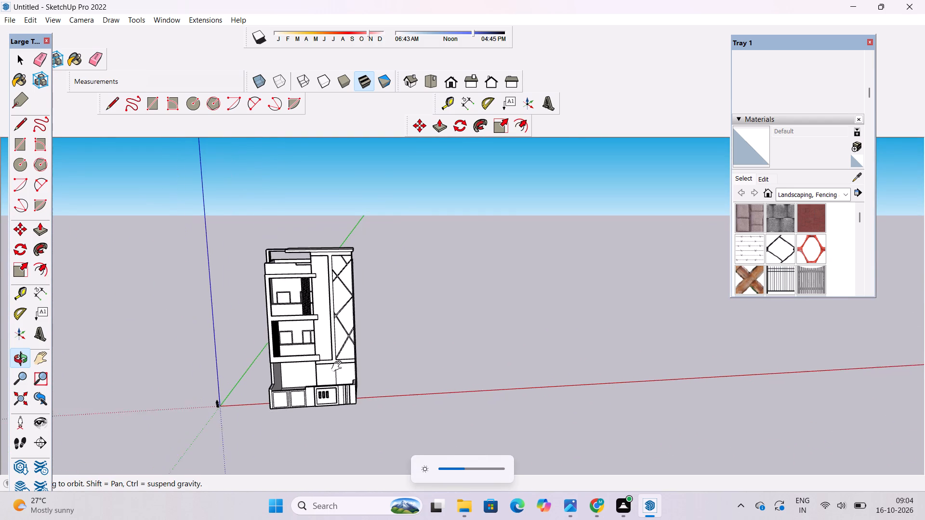
pyautogui.keyDown('shift'); pyautogui.moveTo(339, 366); pyautogui.dragTo(338, 368); pyautogui.keyUp('shift')
pyautogui.scroll(9, 326, 384)
pyautogui.keyDown('shift'); pyautogui.moveTo(314, 403); pyautogui.dragTo(309, 385); pyautogui.keyUp('shift')
pyautogui.scroll(2, 299, 388)
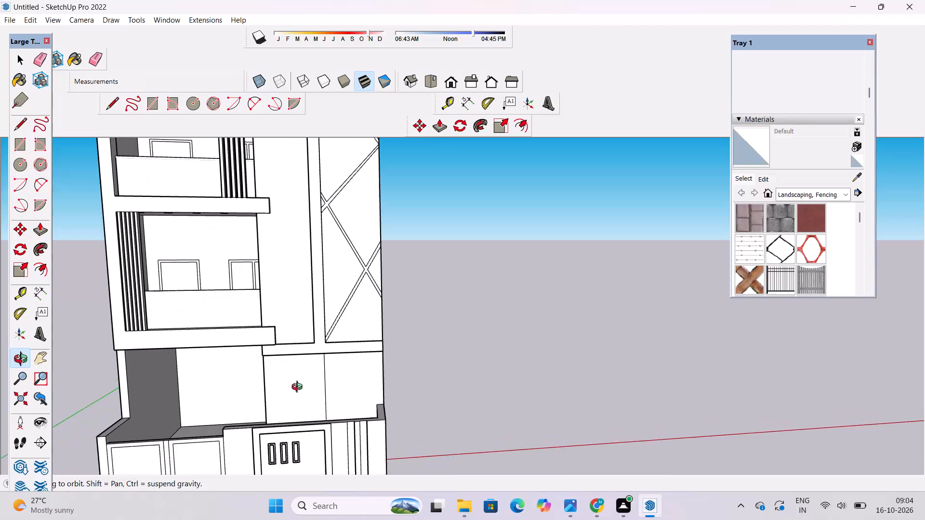
pyautogui.keyDown('shift'); pyautogui.moveTo(299, 388); pyautogui.dragTo(306, 403); pyautogui.keyUp('shift')
pyautogui.keyDown('shift'); pyautogui.moveTo(258, 409); pyautogui.dragTo(319, 367); pyautogui.keyUp('shift')
pyautogui.scroll(-2, 319, 367)
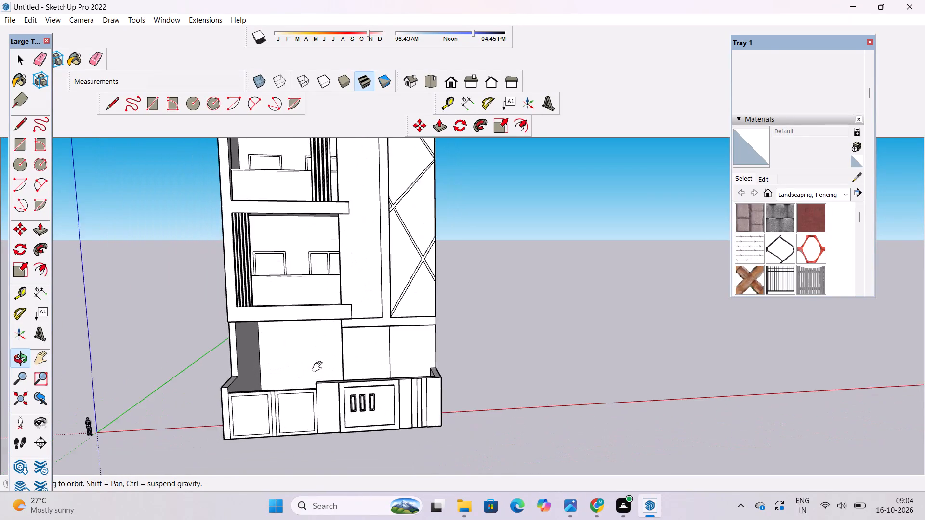
pyautogui.keyDown('shift'); pyautogui.moveTo(319, 367); pyautogui.dragTo(325, 410); pyautogui.keyUp('shift')
pyautogui.keyDown('shift'); pyautogui.scroll(-3, 325, 405); pyautogui.keyUp('shift')
pyautogui.keyDown('shift'); pyautogui.moveTo(323, 404); pyautogui.dragTo(304, 412); pyautogui.keyUp('shift')
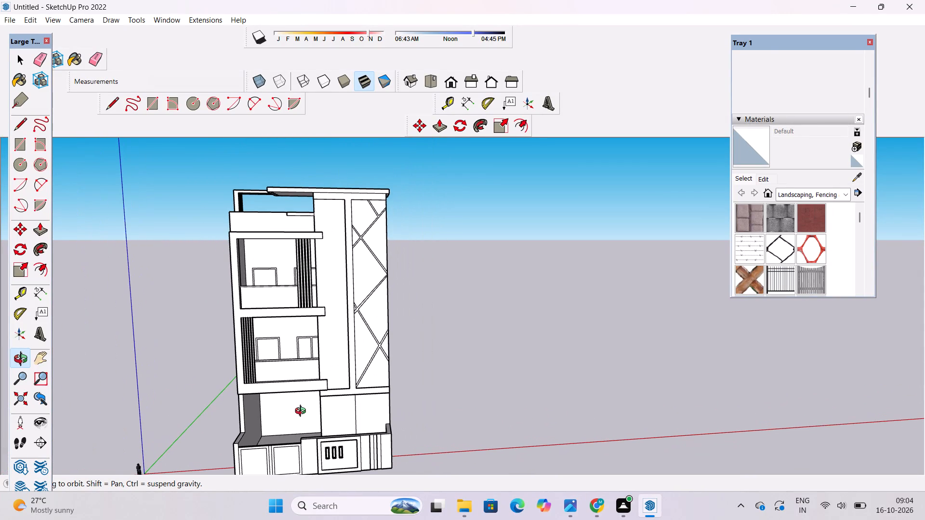
# Paint the tall facade strip beside the balconies and the ground-floor wall face below it with Cladding Siding Tan from Brick, Cladding and Siding.
pyautogui.click(795, 195)
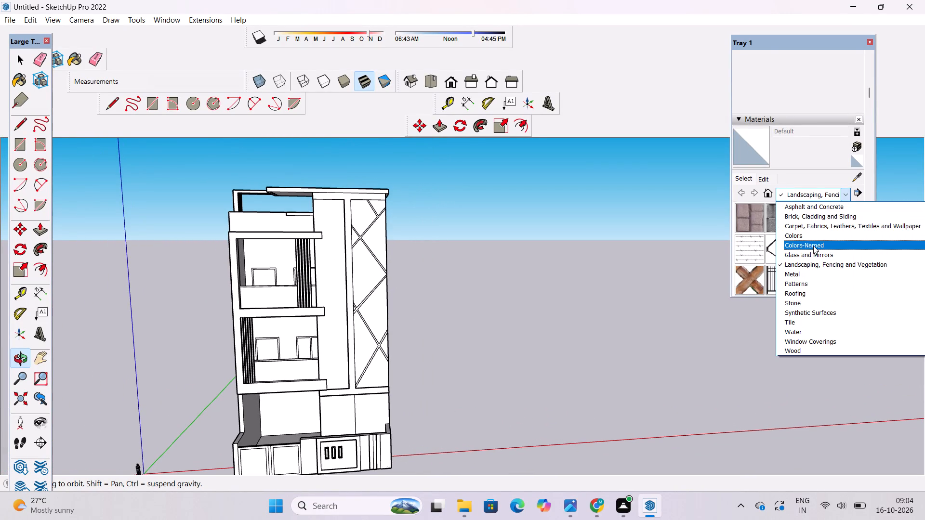
pyautogui.click(813, 246)
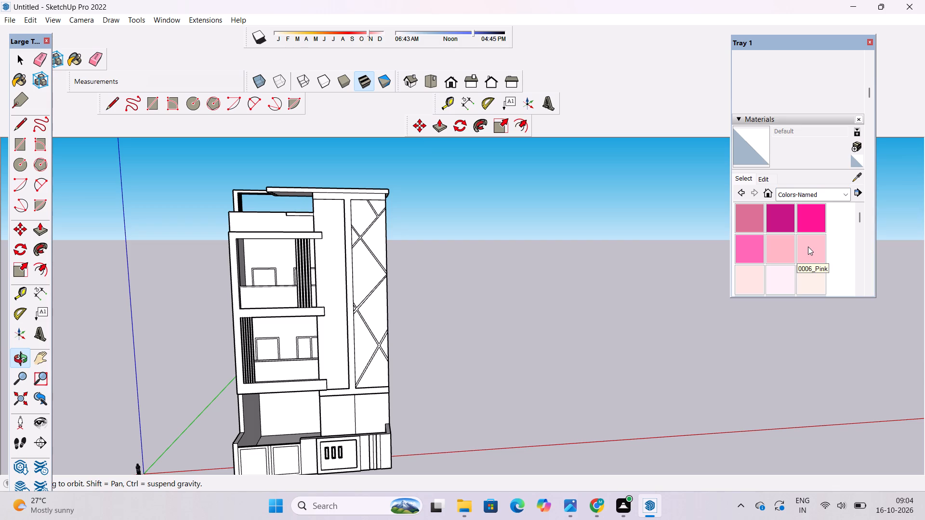
pyautogui.click(823, 195)
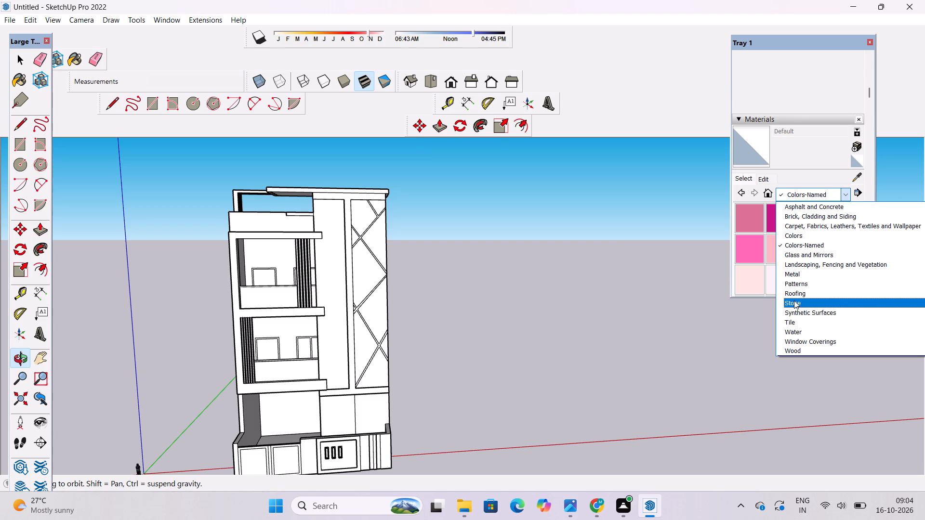
pyautogui.click(796, 219)
pyautogui.scroll(-1, 757, 244)
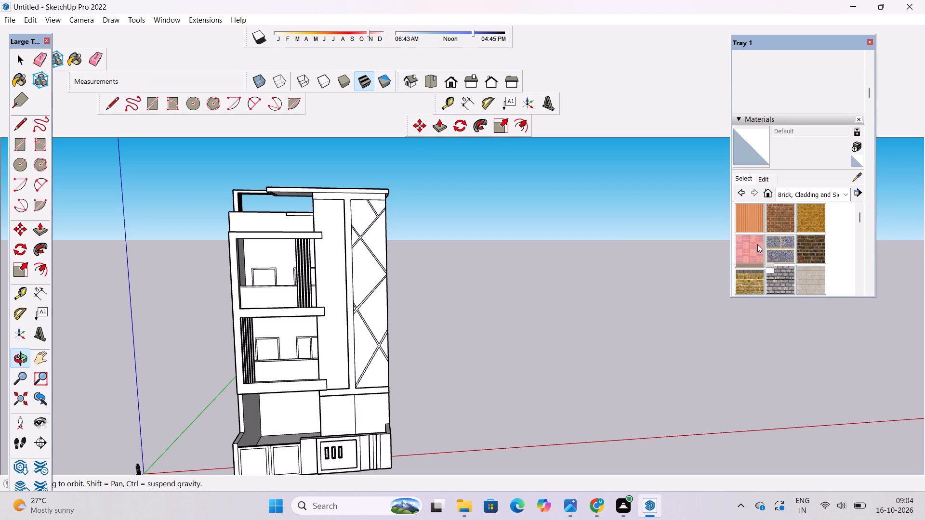
pyautogui.click(752, 246)
pyautogui.scroll(2, 344, 324)
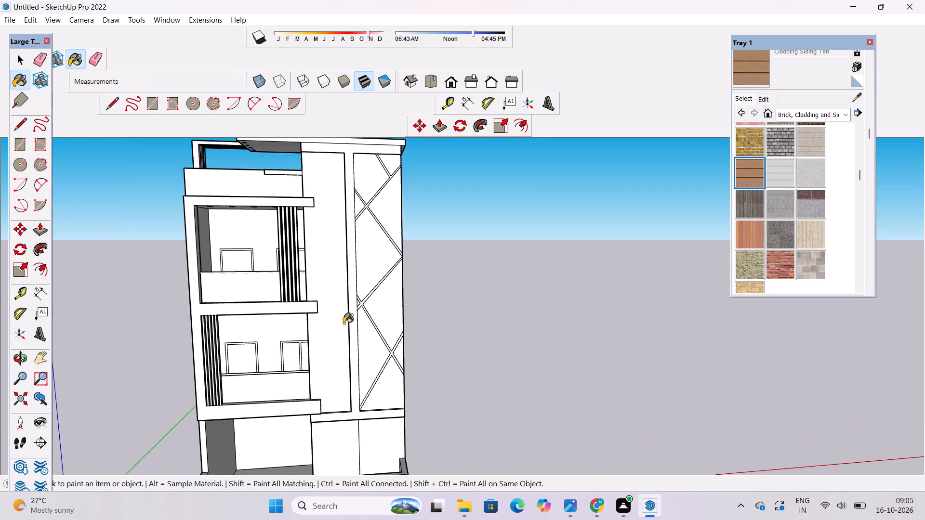
pyautogui.scroll(2, 344, 324)
pyautogui.click(335, 320)
pyautogui.scroll(-4, 298, 405)
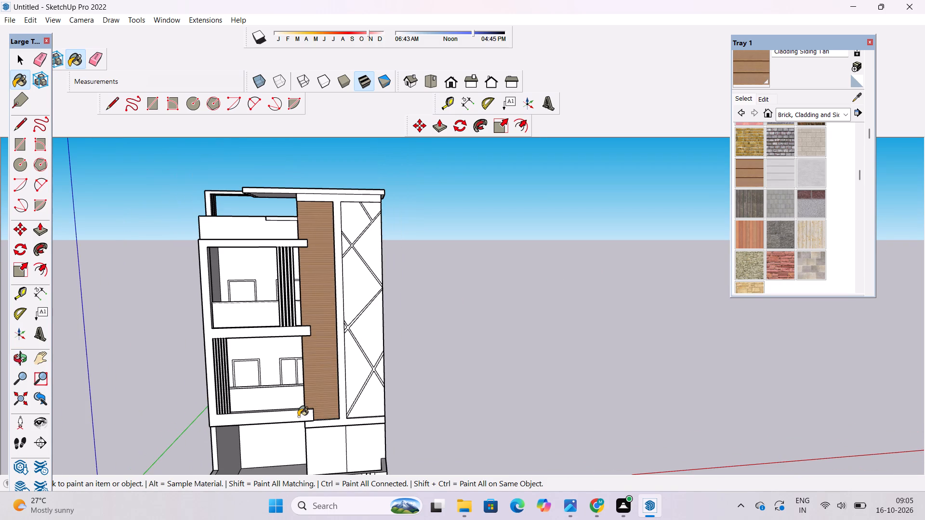
pyautogui.scroll(-1, 298, 416)
pyautogui.scroll(3, 325, 467)
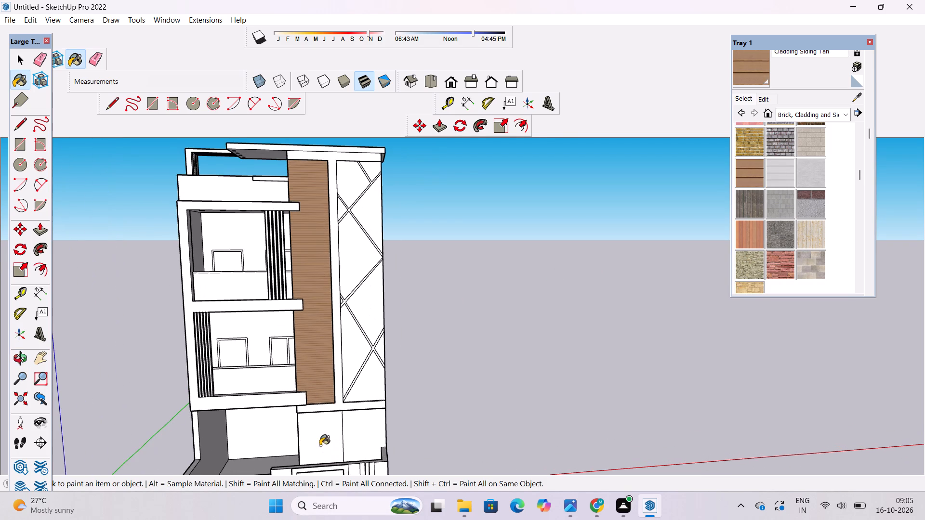
pyautogui.click(320, 445)
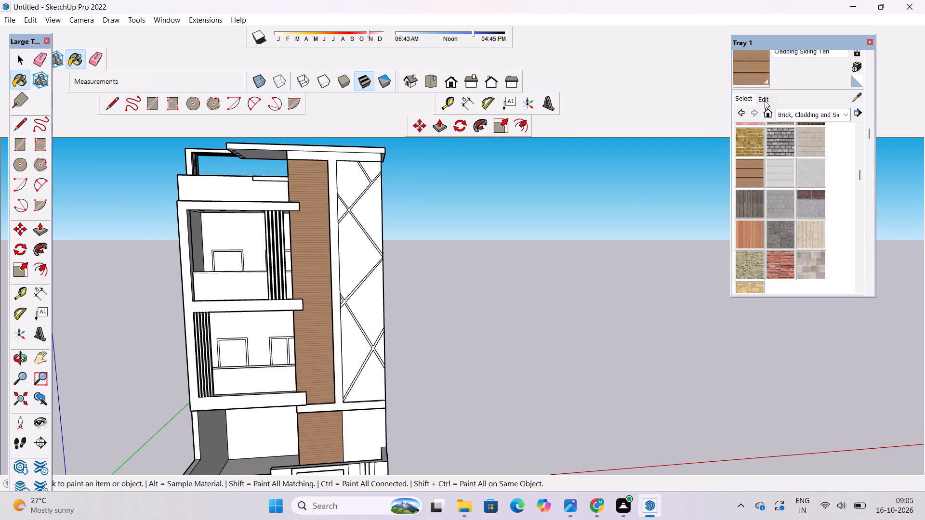
# Set the Cladding Siding Tan texture size to 10' by 10'.
pyautogui.click(765, 101)
pyautogui.click(766, 249)
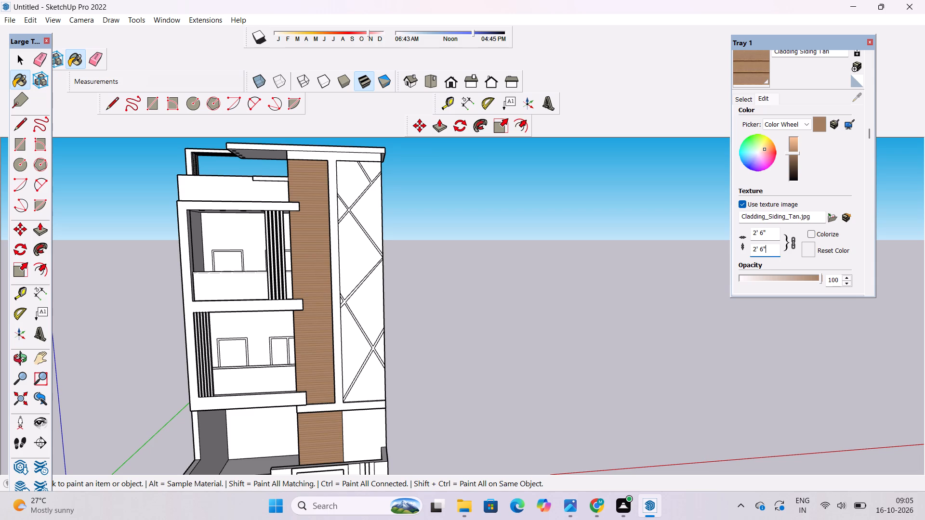
pyautogui.press('BackSpace')
pyautogui.press('BackSpace')
pyautogui.press('BackSpace')
pyautogui.press('BackSpace')
pyautogui.press('BackSpace')
pyautogui.press('BackSpace')
pyautogui.press('BackSpace')
pyautogui.press('BackSpace')
pyautogui.press('BackSpace')
pyautogui.press('BackSpace')
pyautogui.press('BackSpace')
pyautogui.press('BackSpace')
pyautogui.press('BackSpace')
pyautogui.press('BackSpace')
pyautogui.write("10'")
pyautogui.press('Return')
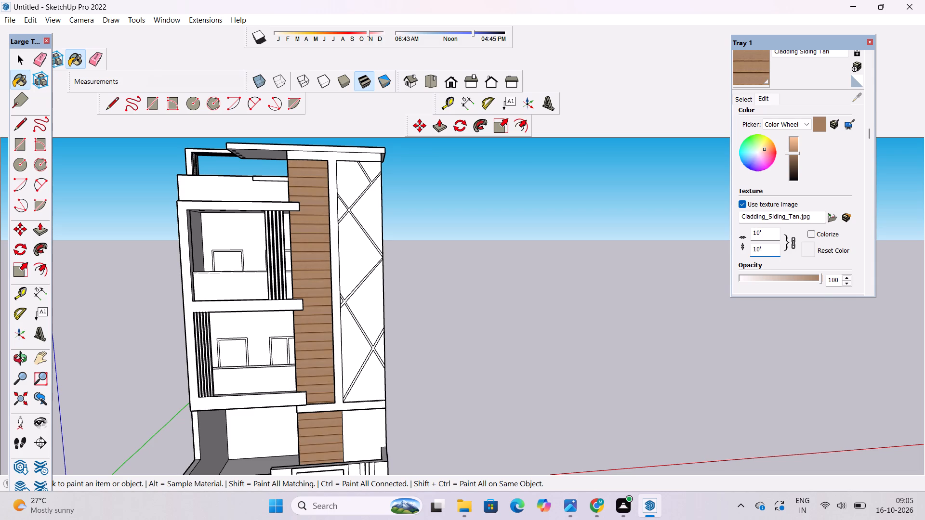
# Try red and crimson tints for the Cladding Siding Tan material, ending on a golden brown.
pyautogui.click(767, 155)
pyautogui.click(769, 150)
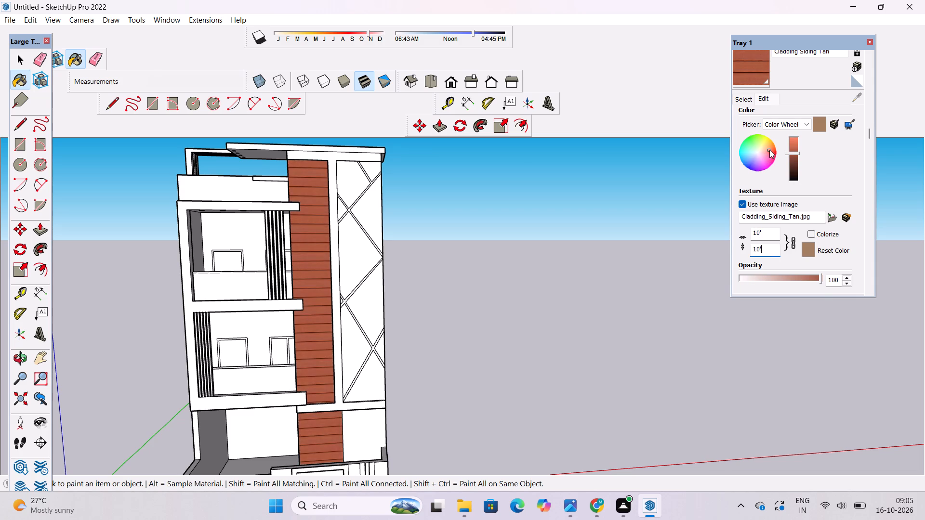
pyautogui.click(773, 155)
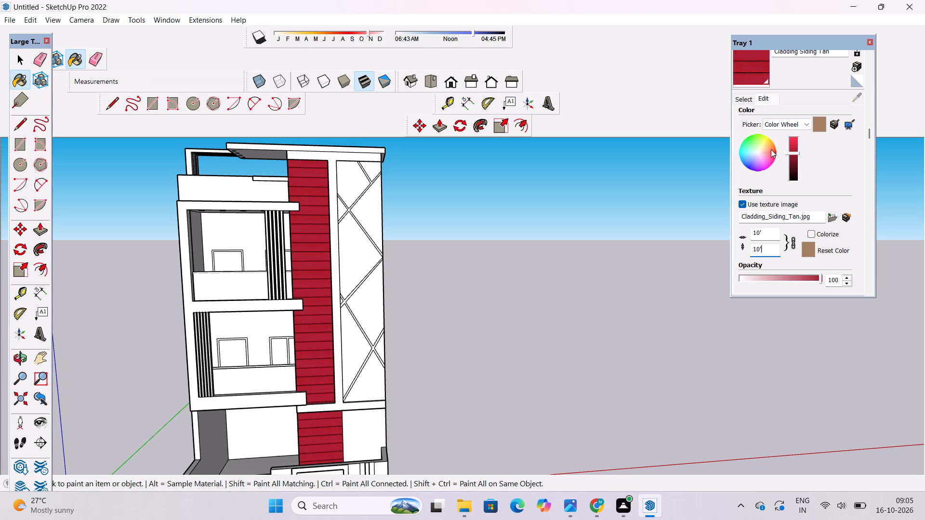
pyautogui.click(770, 148)
pyautogui.click(769, 144)
pyautogui.click(765, 149)
pyautogui.click(765, 149)
pyautogui.click(766, 147)
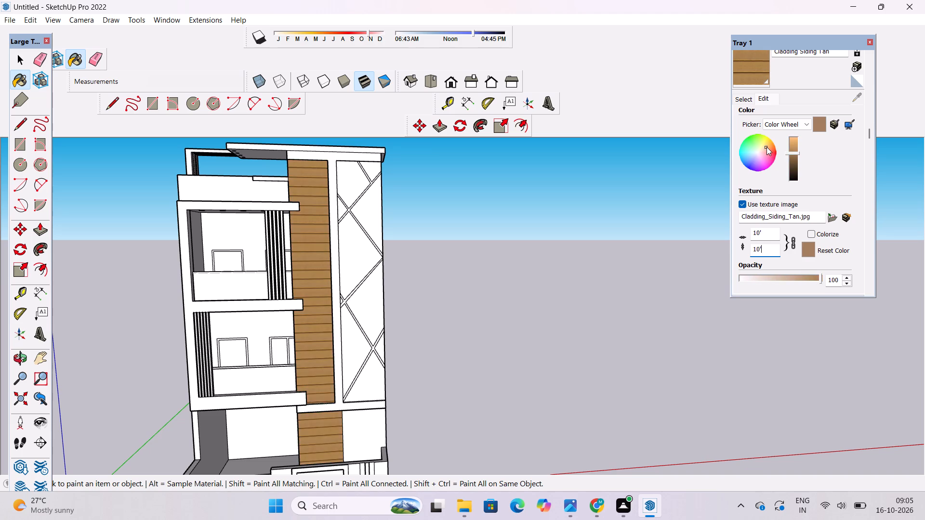
# Retint the Cladding Siding Tan material on the tall facade strip and ground-floor wall to a vivid burnt orange.
pyautogui.click(767, 147)
pyautogui.click(770, 147)
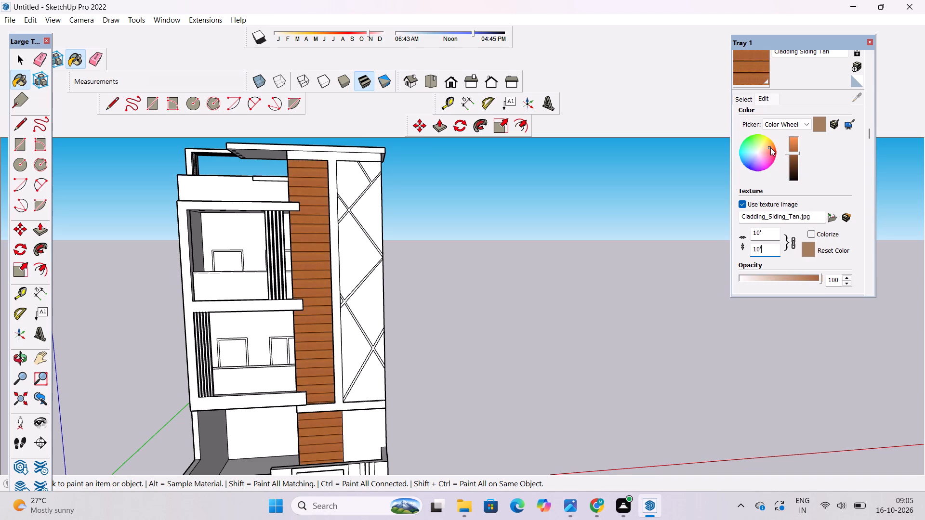
pyautogui.click(795, 147)
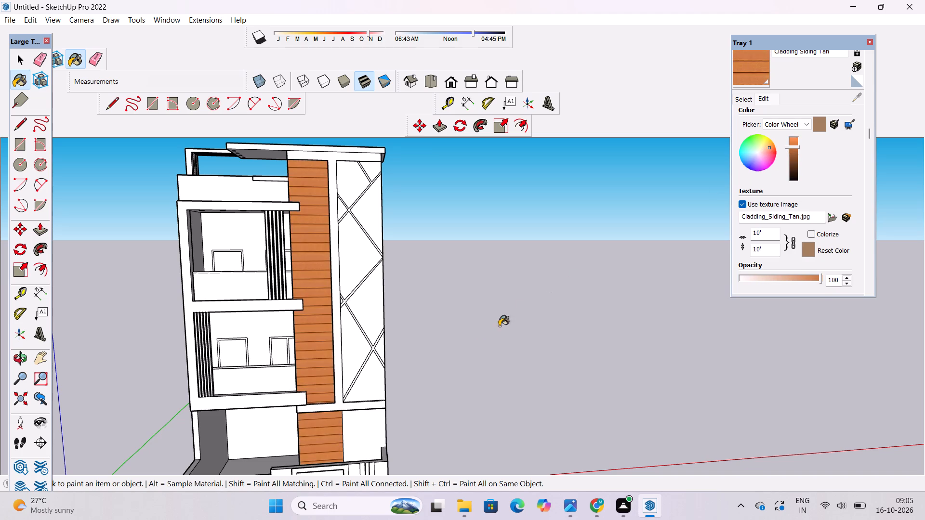
pyautogui.click(769, 146)
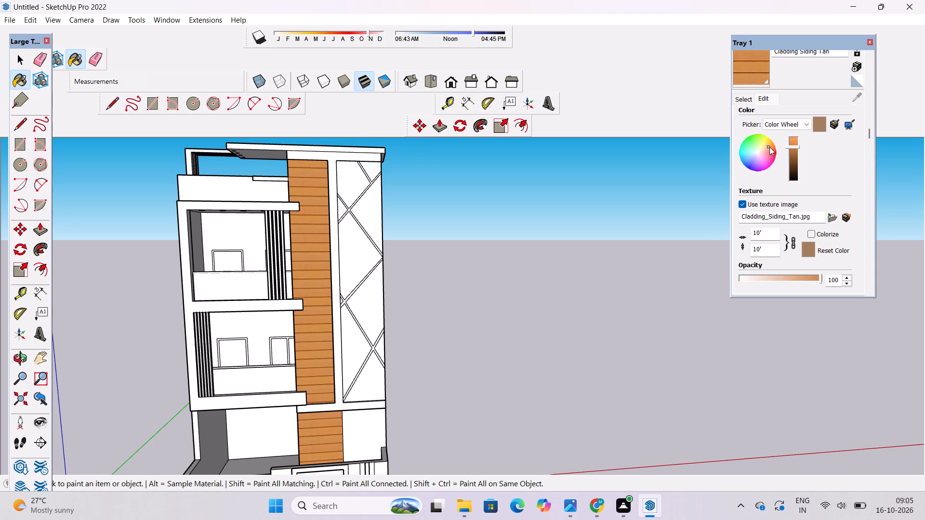
pyautogui.click(769, 147)
pyautogui.click(772, 147)
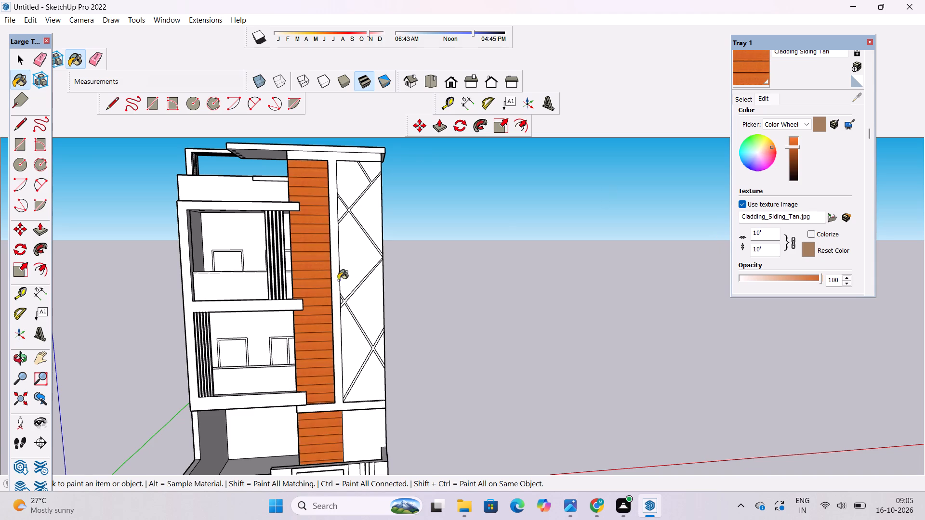
# Examine the front facade with its recoloured cladding strip from several distances.
pyautogui.scroll(-5, 264, 311)
pyautogui.scroll(4, 780, 167)
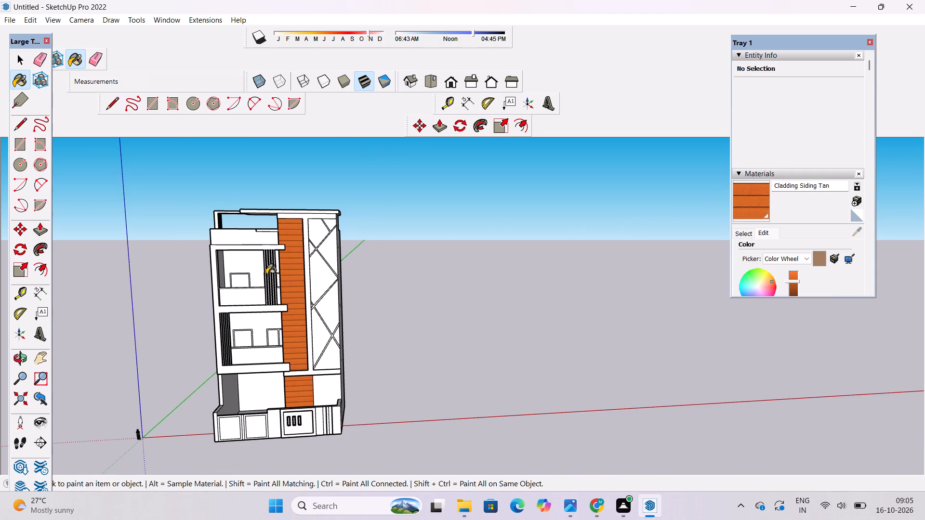
pyautogui.scroll(-4, 266, 274)
pyautogui.scroll(5, 266, 222)
pyautogui.scroll(-4, 407, 228)
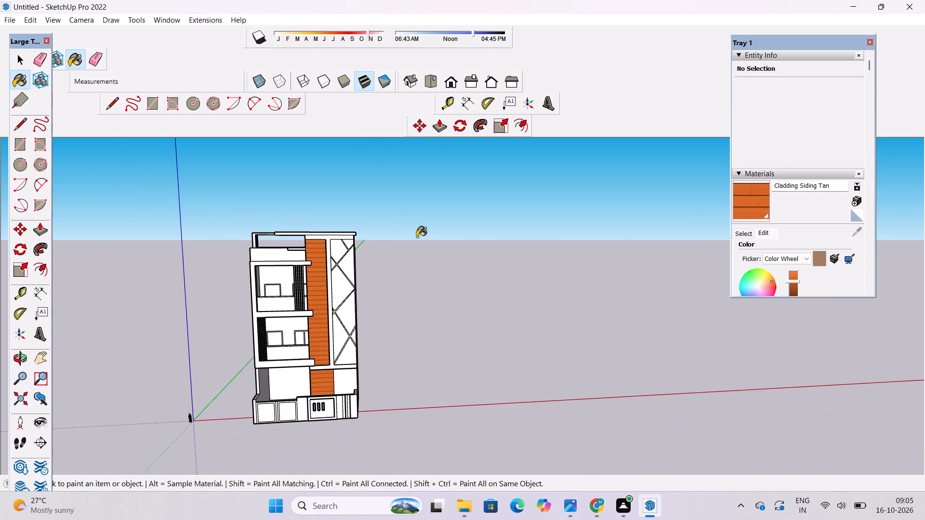
pyautogui.scroll(9, 342, 248)
pyautogui.scroll(-5, 276, 241)
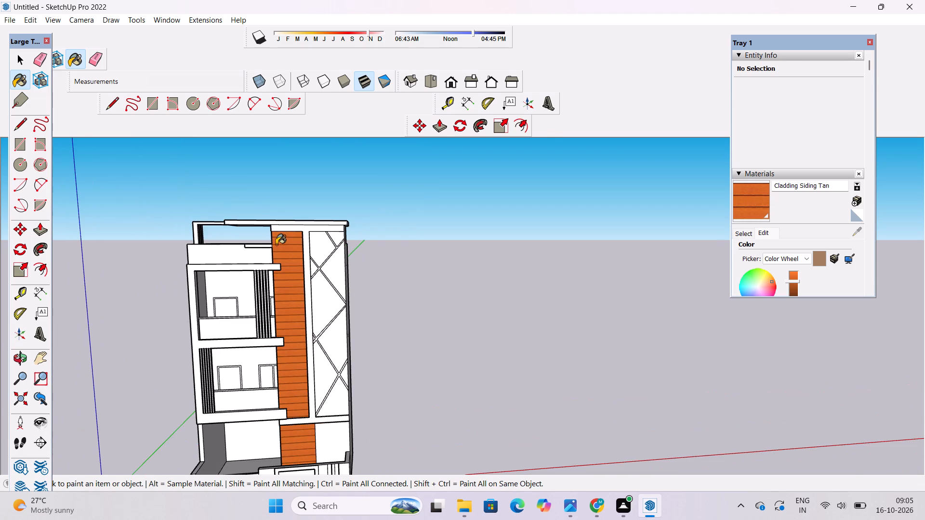
pyautogui.scroll(-5, 300, 197)
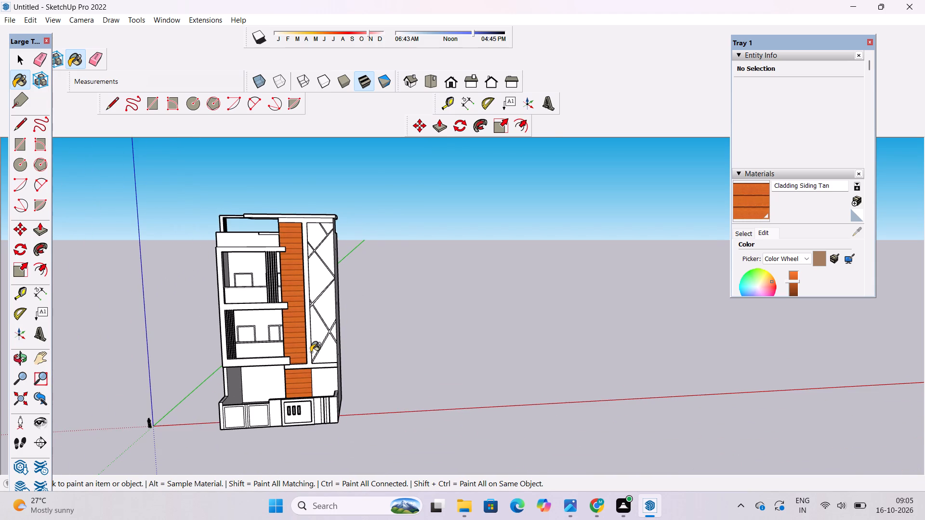
pyautogui.scroll(-3, 313, 300)
pyautogui.scroll(7, 346, 321)
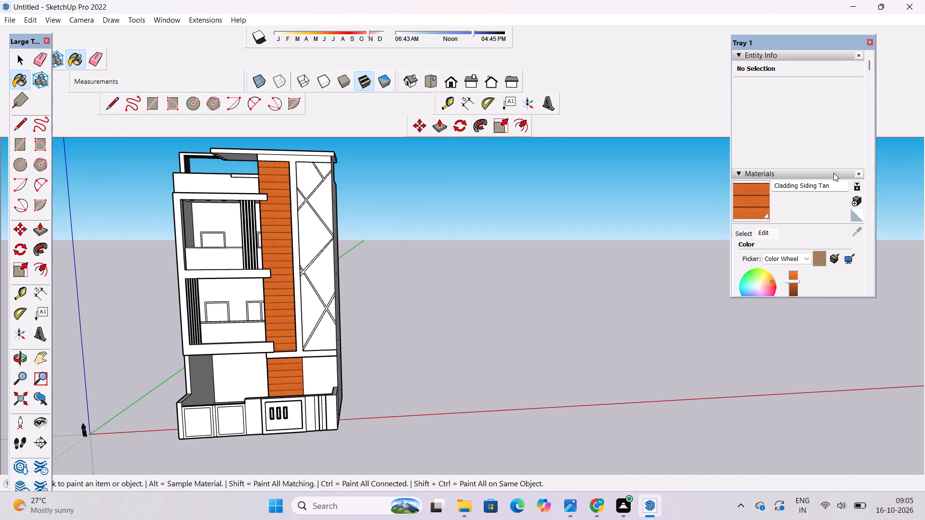
# Paint the back walls of the upper and lower balconies with Stone Masonry Multi from Brick, Cladding and Siding.
pyautogui.scroll(-1, 793, 116)
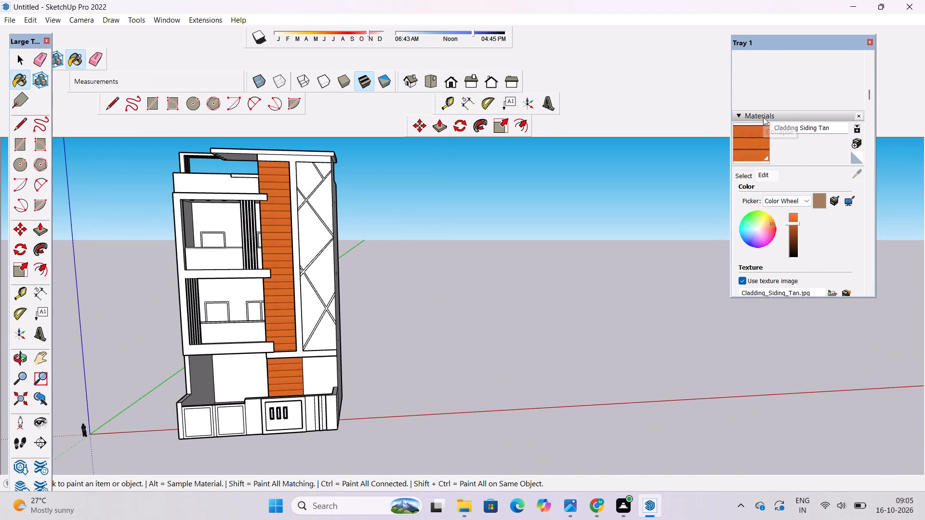
pyautogui.click(763, 117)
pyautogui.click(764, 118)
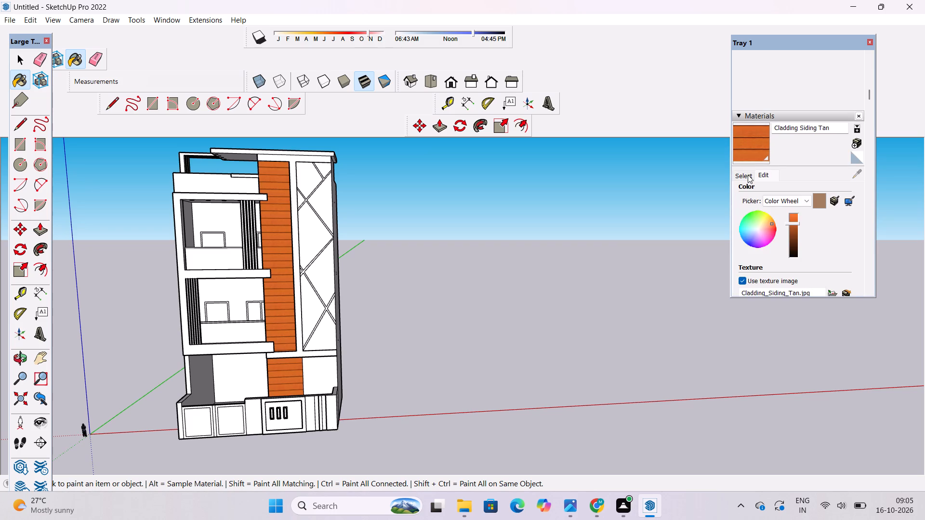
pyautogui.click(748, 175)
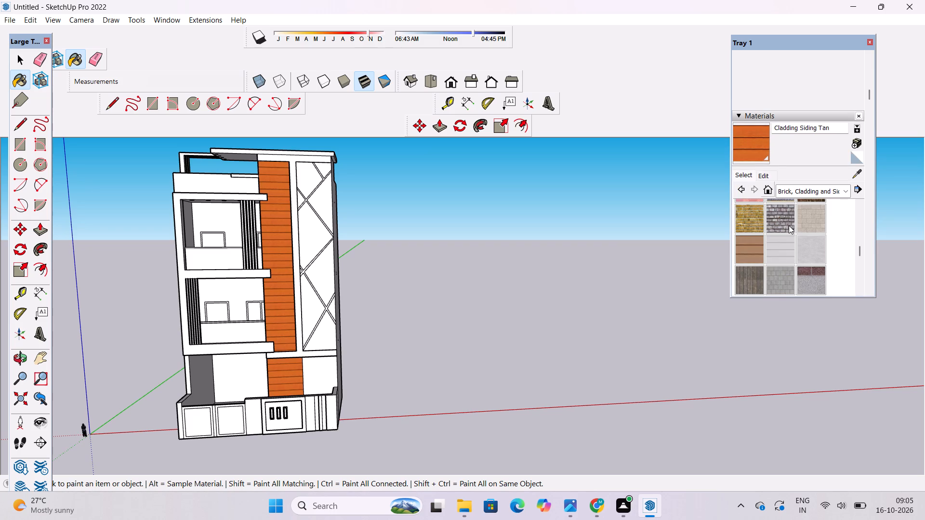
pyautogui.scroll(-2, 789, 225)
pyautogui.click(809, 225)
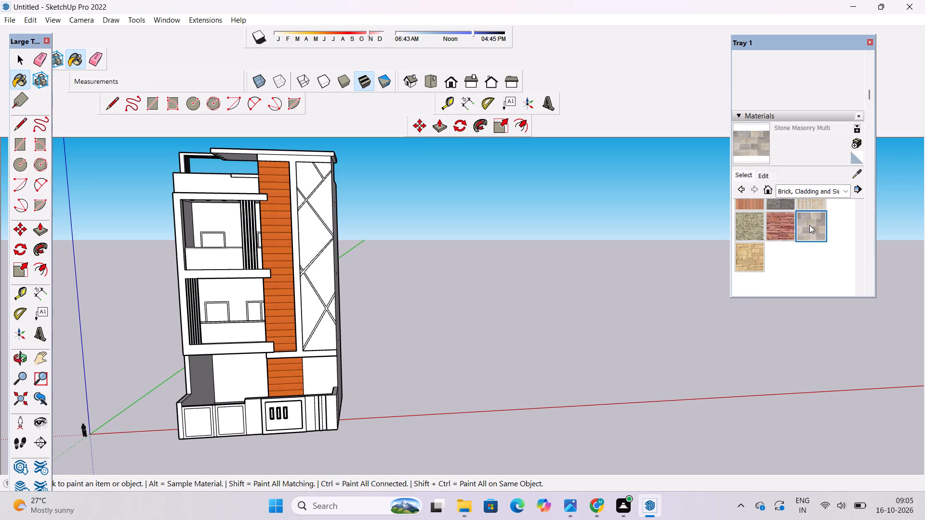
pyautogui.scroll(-3, 810, 226)
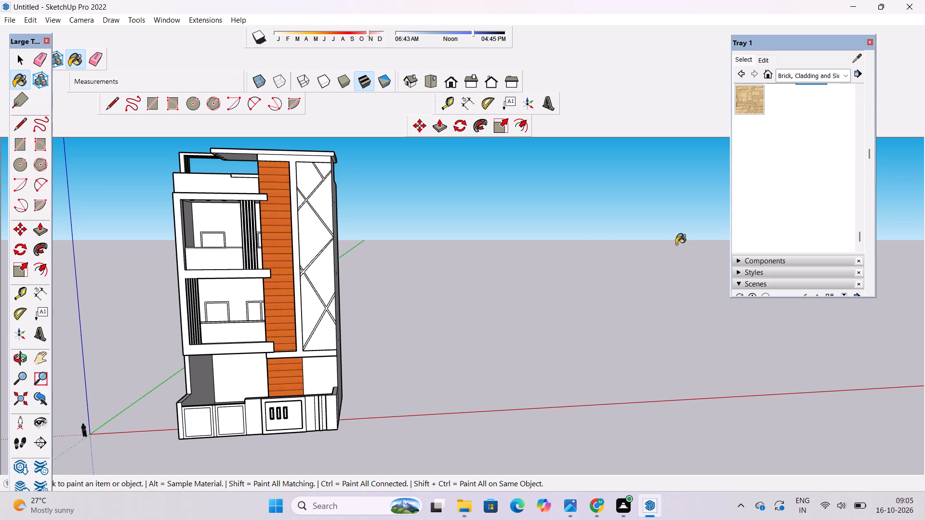
pyautogui.scroll(-4, 385, 288)
pyautogui.scroll(15, 282, 259)
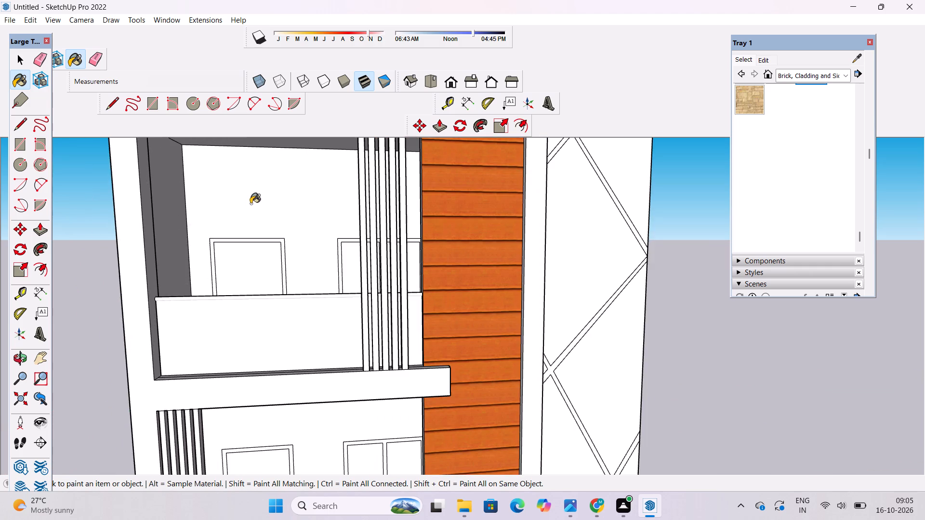
pyautogui.click(255, 197)
pyautogui.scroll(-5, 259, 201)
pyautogui.scroll(5, 304, 352)
pyautogui.click(304, 349)
pyautogui.scroll(-5, 300, 336)
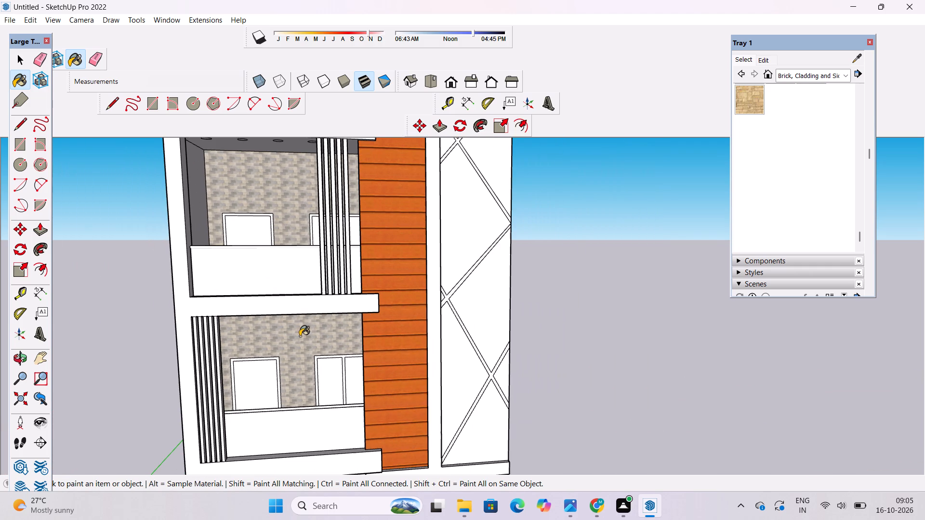
# Paint the inner side walls of both balconies, at the end away from the orange cladding, with Stone Masonry Multi.
pyautogui.press('o')
pyautogui.moveTo(405, 365); pyautogui.dragTo(260, 338)
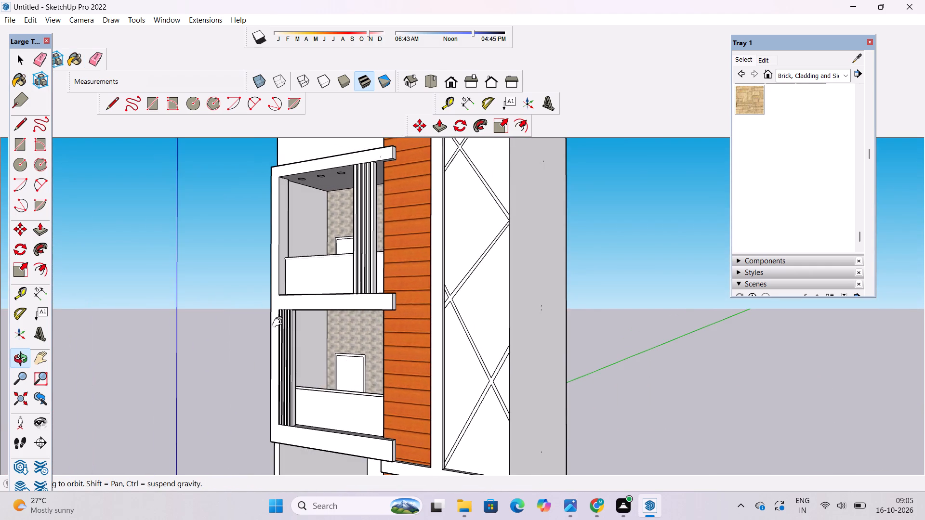
pyautogui.keyDown('shift'); pyautogui.moveTo(279, 322); pyautogui.dragTo(300, 359); pyautogui.keyUp('shift')
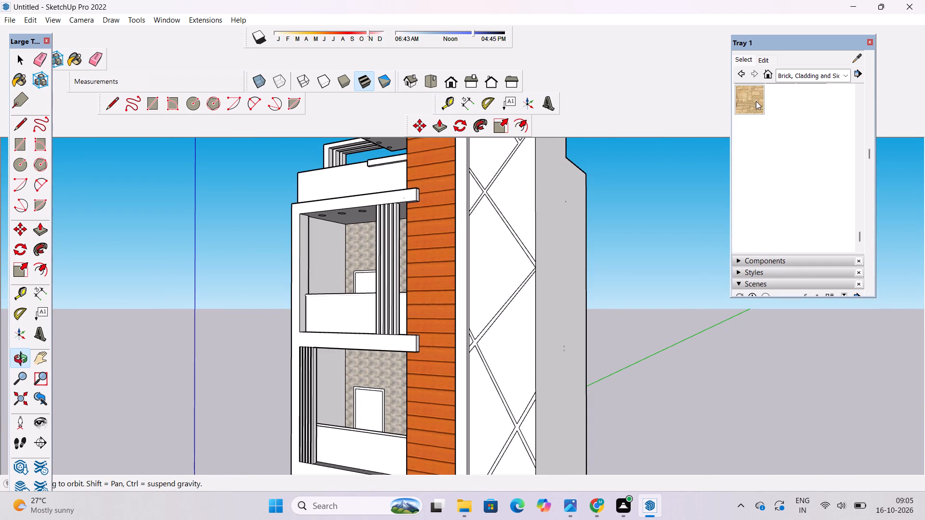
pyautogui.scroll(7, 756, 101)
pyautogui.click(752, 206)
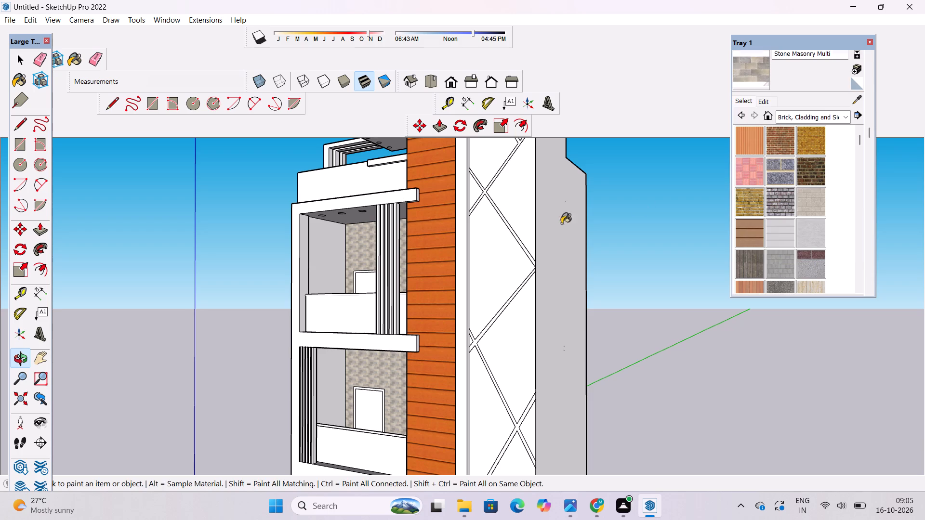
pyautogui.scroll(4, 339, 247)
pyautogui.click(330, 249)
pyautogui.scroll(-6, 328, 241)
pyautogui.scroll(5, 333, 355)
pyautogui.click(330, 355)
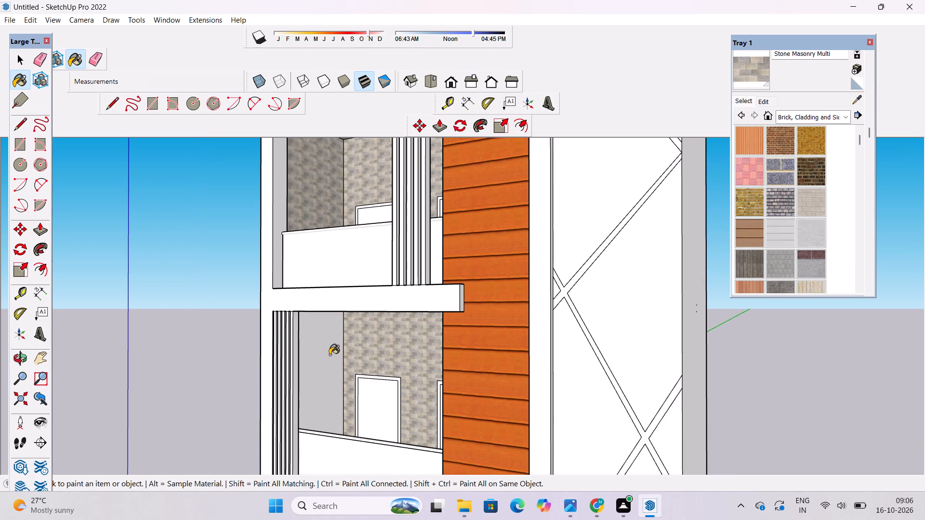
# Paint the lower balcony's inner side wall nearest the orange cladding with Stone Masonry Multi.
pyautogui.press('o')
pyautogui.moveTo(316, 363); pyautogui.dragTo(815, 411)
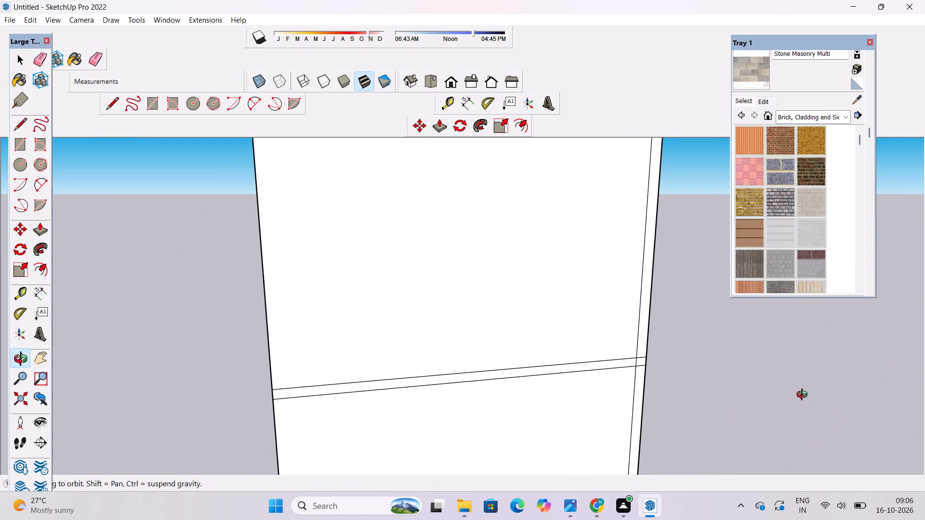
pyautogui.keyDown('shift'); pyautogui.moveTo(790, 389); pyautogui.dragTo(489, 369); pyautogui.keyUp('shift')
pyautogui.keyDown('shift'); pyautogui.moveTo(486, 367); pyautogui.dragTo(423, 405); pyautogui.keyUp('shift')
pyautogui.scroll(7, 426, 401)
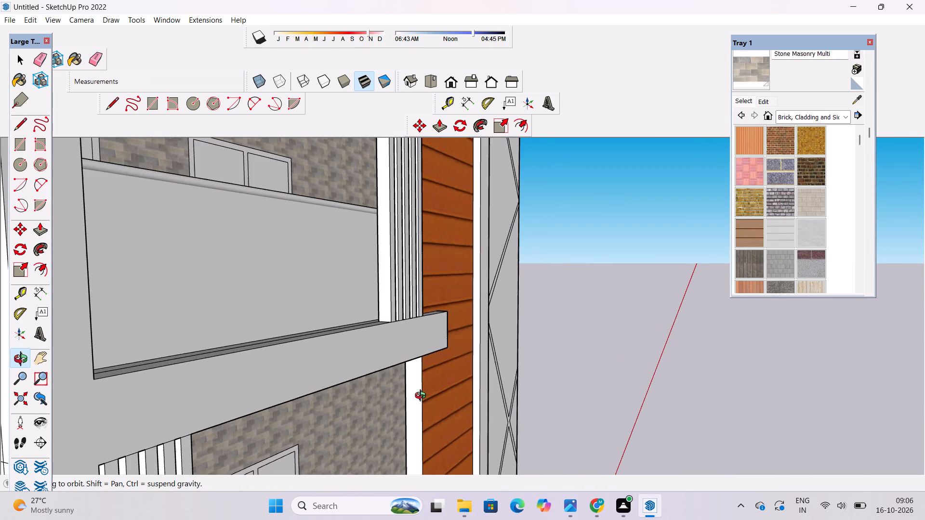
pyautogui.moveTo(411, 405); pyautogui.dragTo(463, 362)
pyautogui.scroll(6, 413, 403)
pyautogui.moveTo(380, 414); pyautogui.dragTo(416, 420)
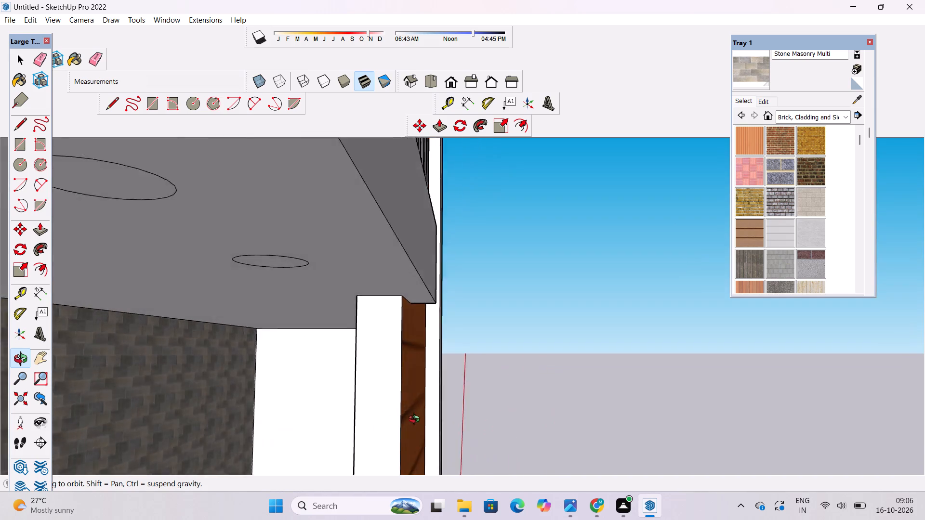
pyautogui.moveTo(416, 420); pyautogui.dragTo(427, 410)
pyautogui.scroll(4, 338, 429)
pyautogui.keyDown('shift'); pyautogui.moveTo(338, 429); pyautogui.dragTo(370, 404); pyautogui.keyUp('shift')
pyautogui.keyDown('shift'); pyautogui.moveTo(370, 404); pyautogui.dragTo(389, 425); pyautogui.keyUp('shift')
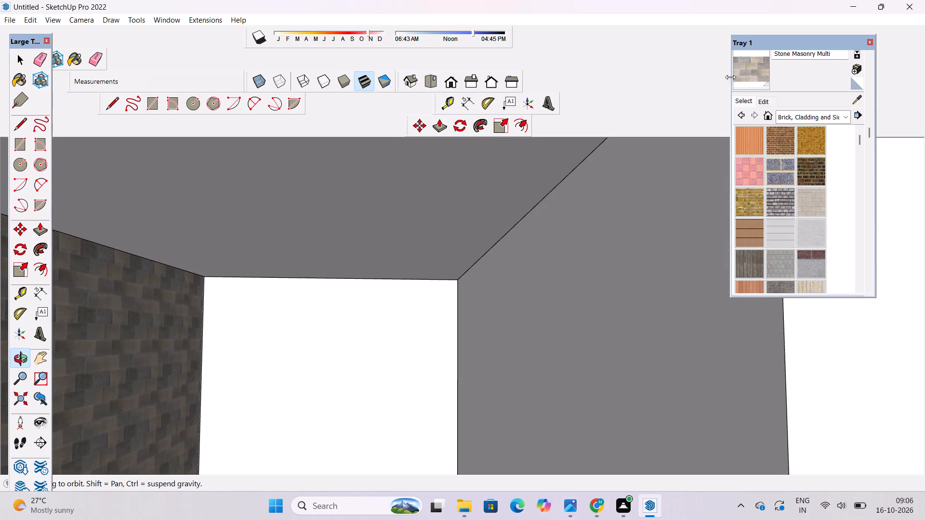
pyautogui.click(753, 71)
pyautogui.click(365, 335)
pyautogui.click(467, 346)
pyautogui.scroll(-2, 164, 360)
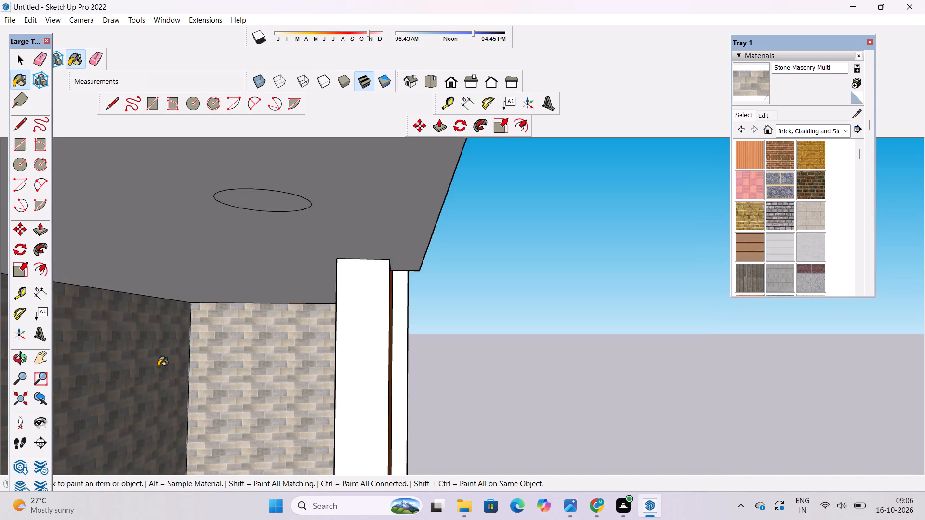
# Paint the upper balcony's inner side wall nearest the orange cladding with Stone Masonry Multi.
pyautogui.scroll(-7, 158, 367)
pyautogui.press('o')
pyautogui.scroll(-3, 299, 394)
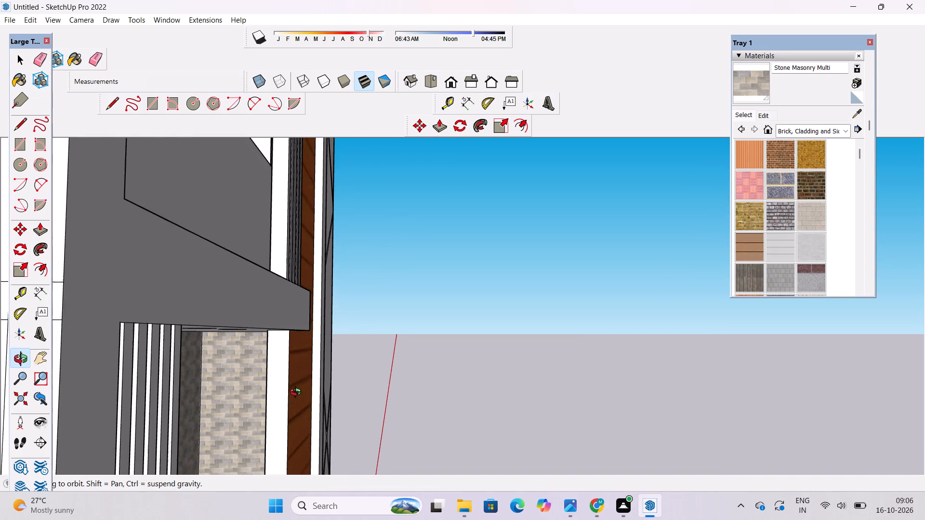
pyautogui.keyDown('shift'); pyautogui.moveTo(293, 364); pyautogui.dragTo(262, 519); pyautogui.keyUp('shift')
pyautogui.scroll(12, 240, 325)
pyautogui.moveTo(226, 325); pyautogui.dragTo(235, 328)
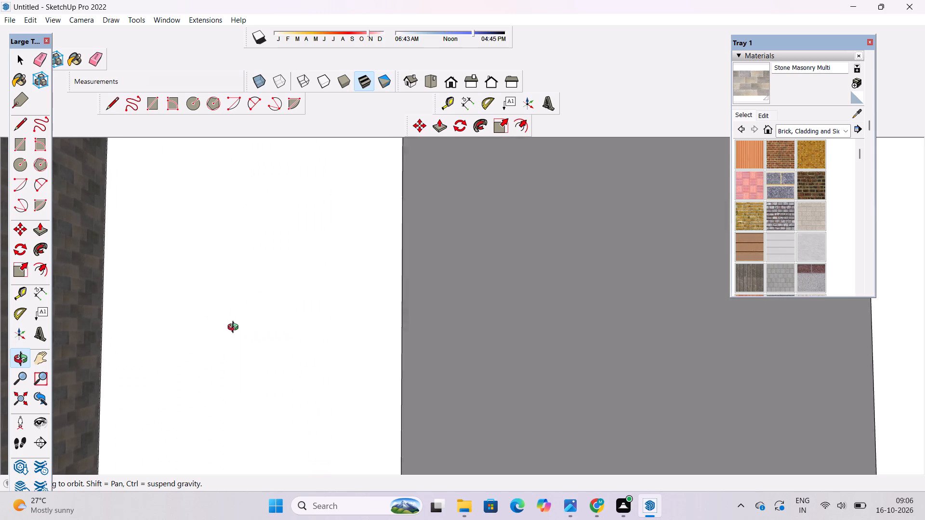
pyautogui.moveTo(235, 328); pyautogui.dragTo(236, 328)
pyautogui.click(739, 81)
pyautogui.click(333, 249)
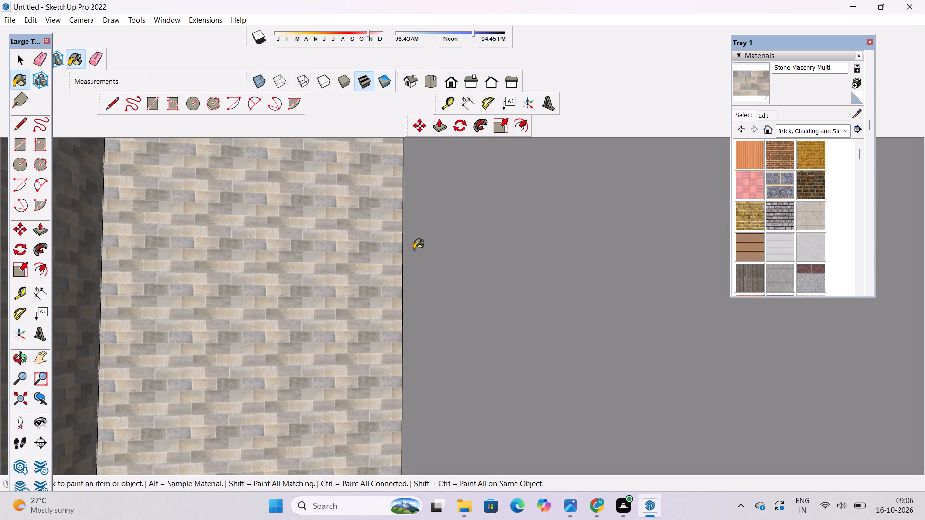
pyautogui.click(425, 247)
# Return to the front view and examine the stone-clad balconies, ceilings and slats from several angles.
pyautogui.press('o')
pyautogui.scroll(-11, 372, 234)
pyautogui.moveTo(648, 281); pyautogui.dragTo(574, 287)
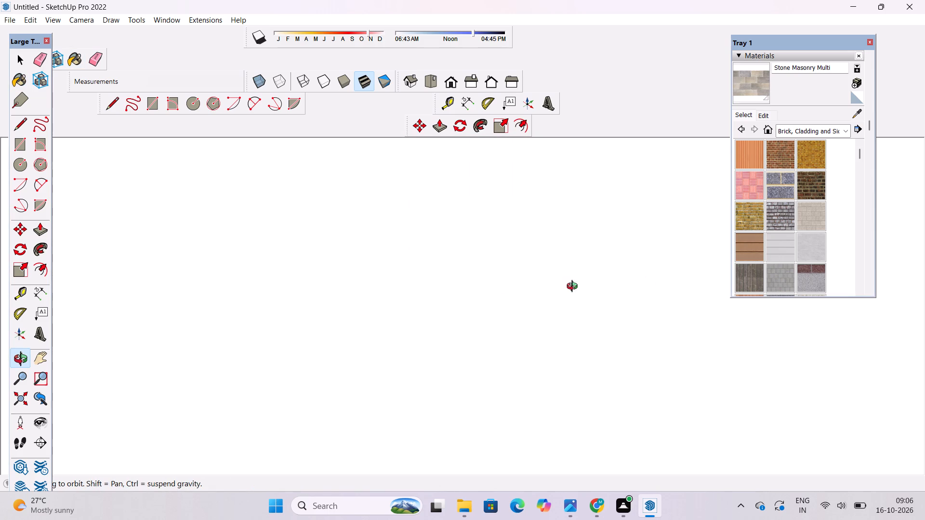
pyautogui.moveTo(574, 287); pyautogui.dragTo(223, 288)
pyautogui.click(445, 82)
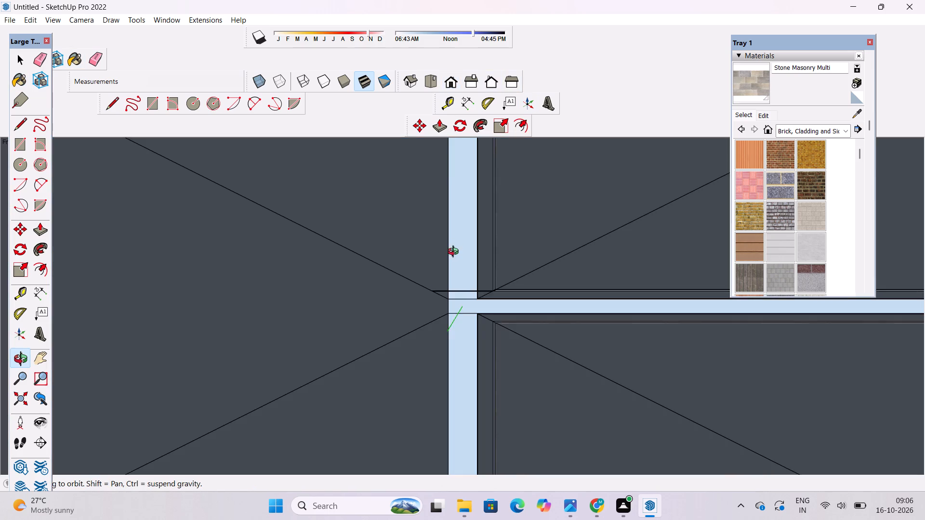
pyautogui.scroll(-20, 430, 286)
pyautogui.scroll(-15, 430, 286)
pyautogui.keyDown('shift'); pyautogui.moveTo(584, 320); pyautogui.dragTo(468, 342); pyautogui.keyUp('shift')
pyautogui.scroll(-4, 379, 327)
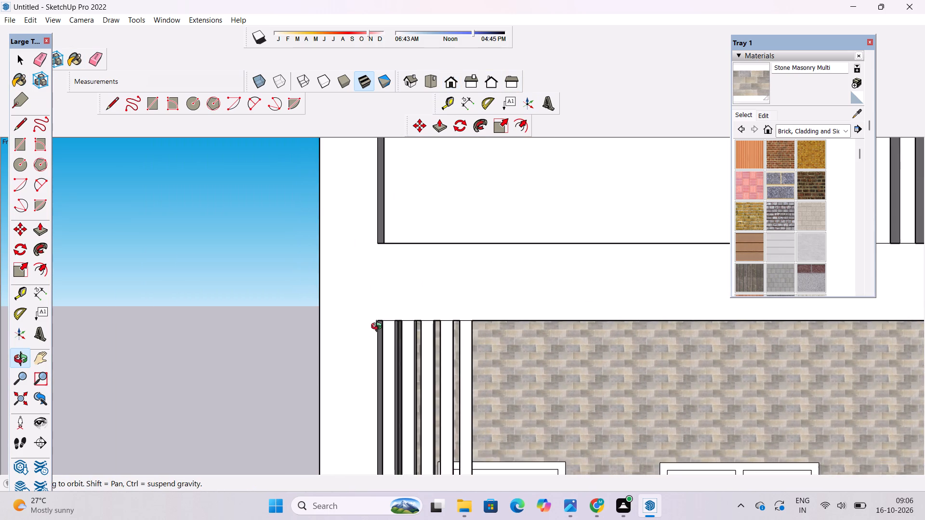
pyautogui.scroll(-8, 379, 327)
pyautogui.keyDown('shift'); pyautogui.moveTo(526, 327); pyautogui.dragTo(409, 303); pyautogui.keyUp('shift')
pyautogui.scroll(-5, 409, 303)
pyautogui.moveTo(409, 303); pyautogui.dragTo(454, 378)
pyautogui.keyDown('shift'); pyautogui.scroll(-4, 421, 318); pyautogui.keyUp('shift')
pyautogui.moveTo(442, 363); pyautogui.dragTo(437, 295)
pyautogui.keyDown('shift'); pyautogui.moveTo(437, 295); pyautogui.dragTo(442, 336); pyautogui.keyUp('shift')
pyautogui.keyDown('shift'); pyautogui.moveTo(442, 321); pyautogui.dragTo(309, 301); pyautogui.keyUp('shift')
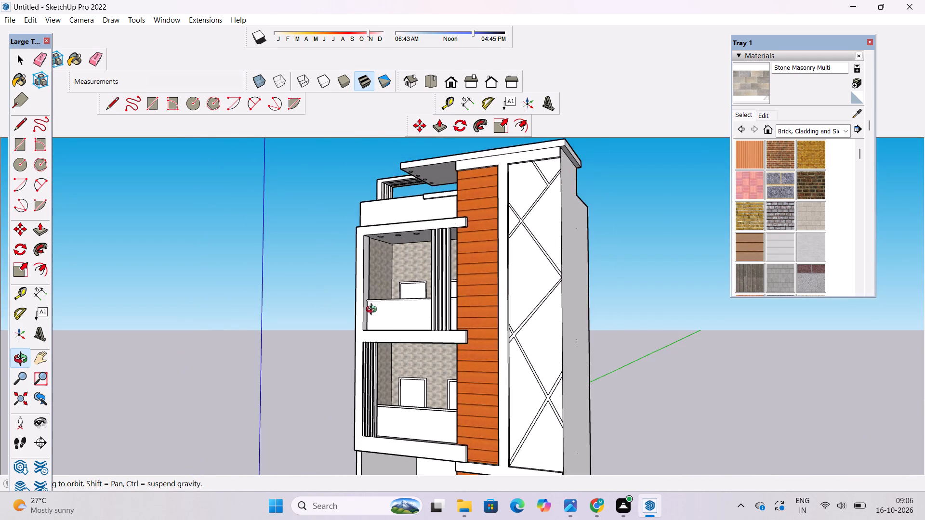
pyautogui.scroll(3, 376, 311)
pyautogui.keyDown('shift'); pyautogui.moveTo(389, 309); pyautogui.dragTo(340, 326); pyautogui.keyUp('shift')
pyautogui.moveTo(360, 357); pyautogui.dragTo(495, 363)
pyautogui.moveTo(478, 383); pyautogui.dragTo(396, 410)
pyautogui.keyDown('shift'); pyautogui.moveTo(394, 410); pyautogui.dragTo(477, 290); pyautogui.keyUp('shift')
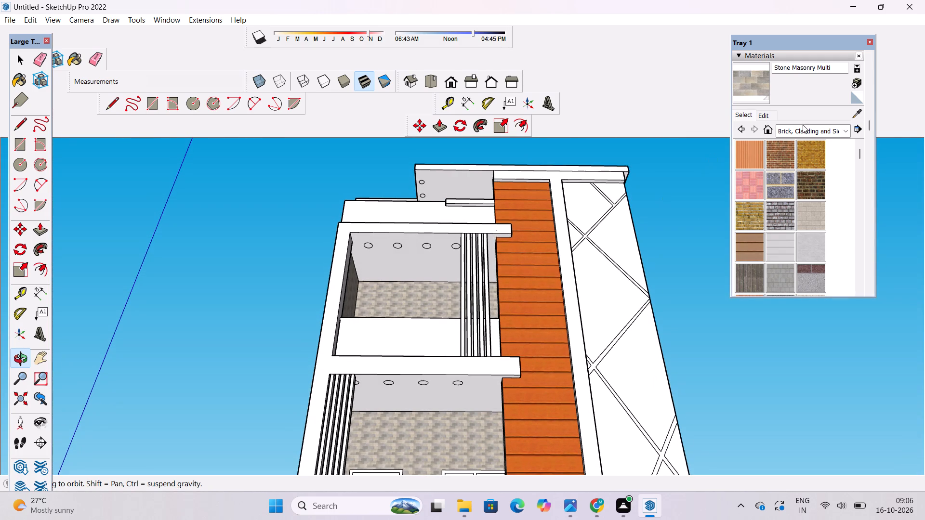
# Paint the ceilings of the upper balcony, lower balcony and ground-floor porch with Wood Cherry Original.
pyautogui.click(804, 130)
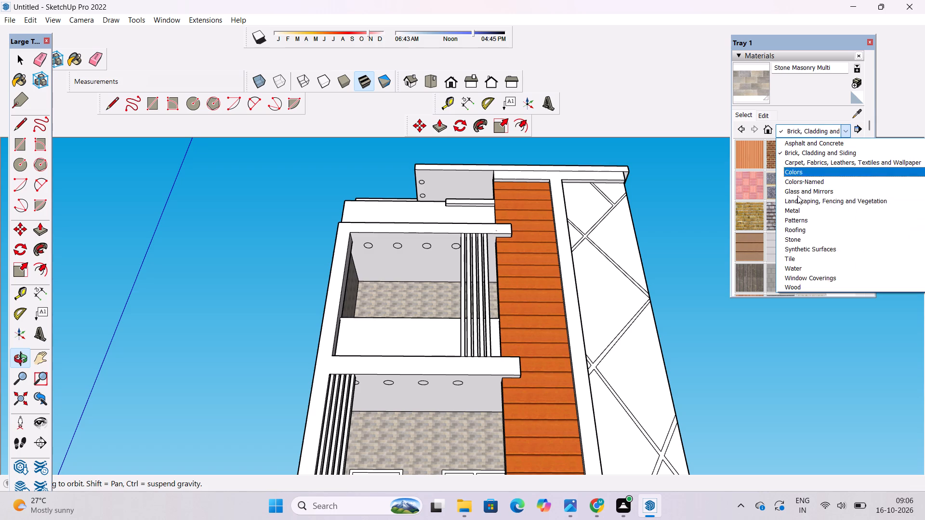
pyautogui.click(791, 286)
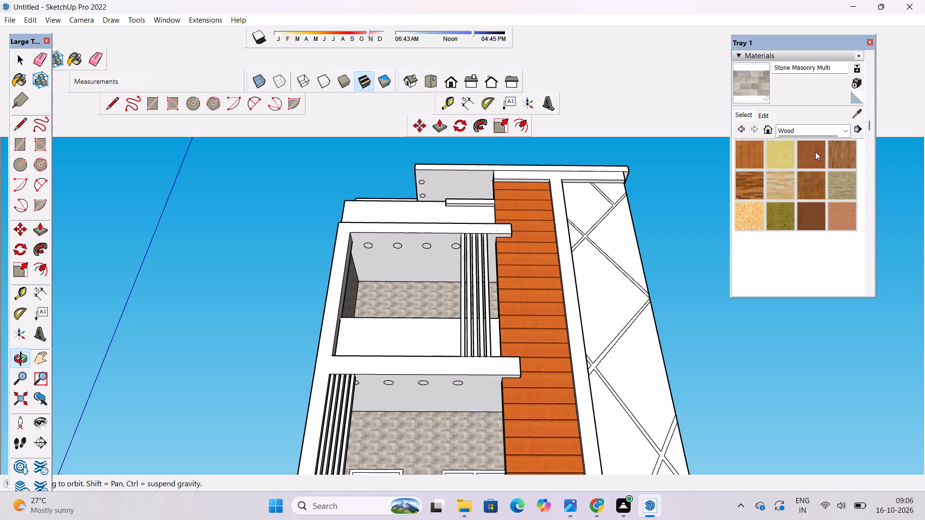
pyautogui.click(813, 153)
pyautogui.scroll(5, 405, 271)
pyautogui.click(411, 257)
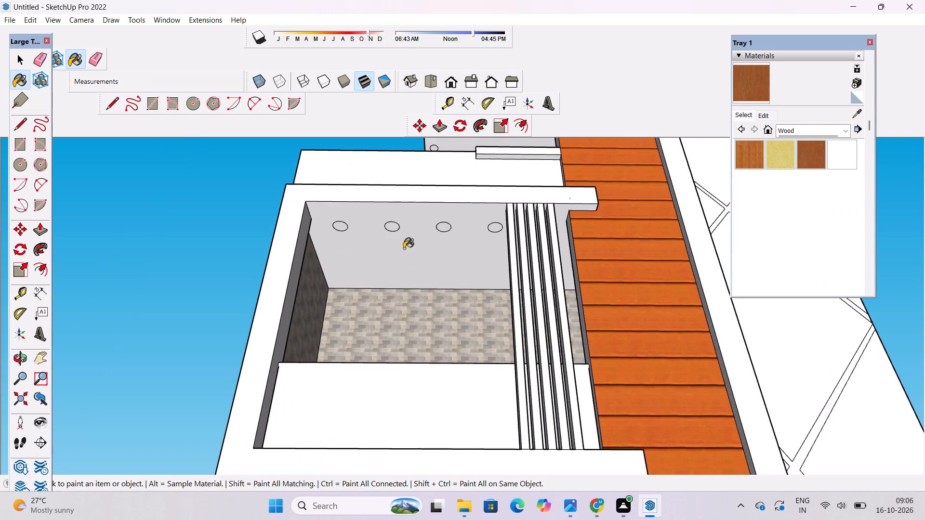
pyautogui.scroll(-12, 377, 225)
pyautogui.scroll(10, 386, 320)
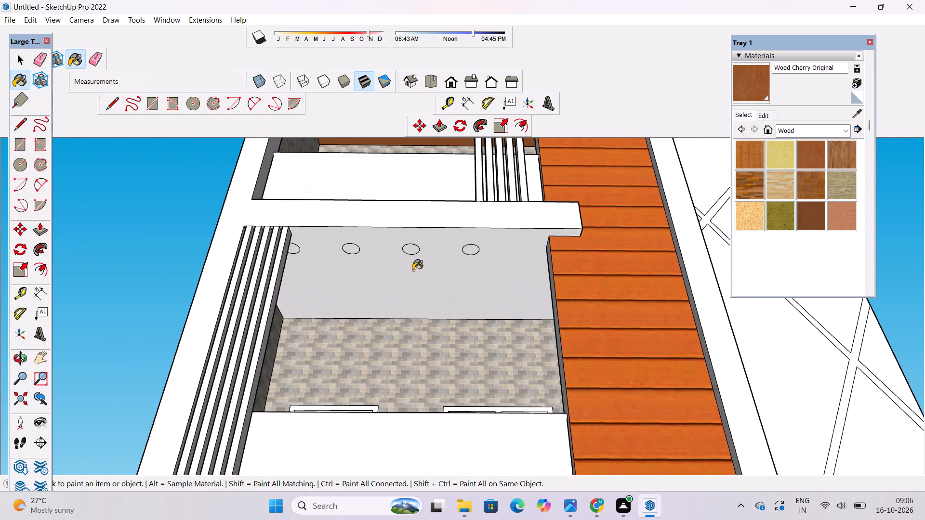
pyautogui.click(413, 270)
pyautogui.scroll(-9, 391, 265)
pyautogui.scroll(4, 411, 426)
pyautogui.click(387, 379)
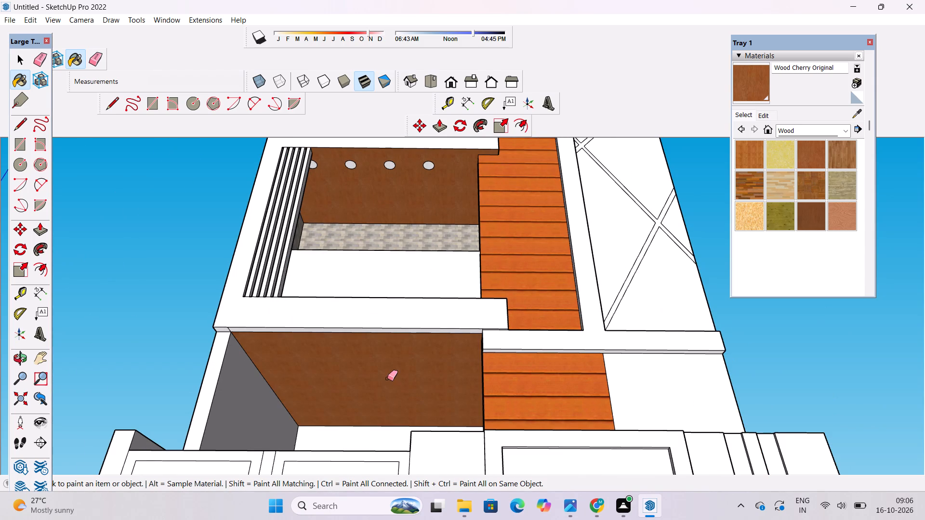
# Erase the two dividing edges along the porch ceiling's front border so the wood face reaches the slab's edge.
pyautogui.press('e')
pyautogui.scroll(5, 277, 363)
pyautogui.scroll(4, 218, 301)
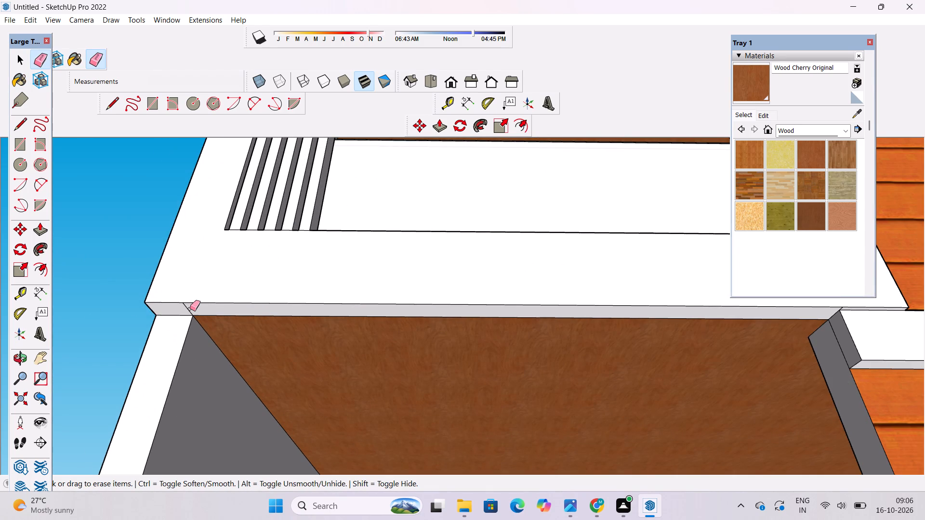
pyautogui.click(189, 310)
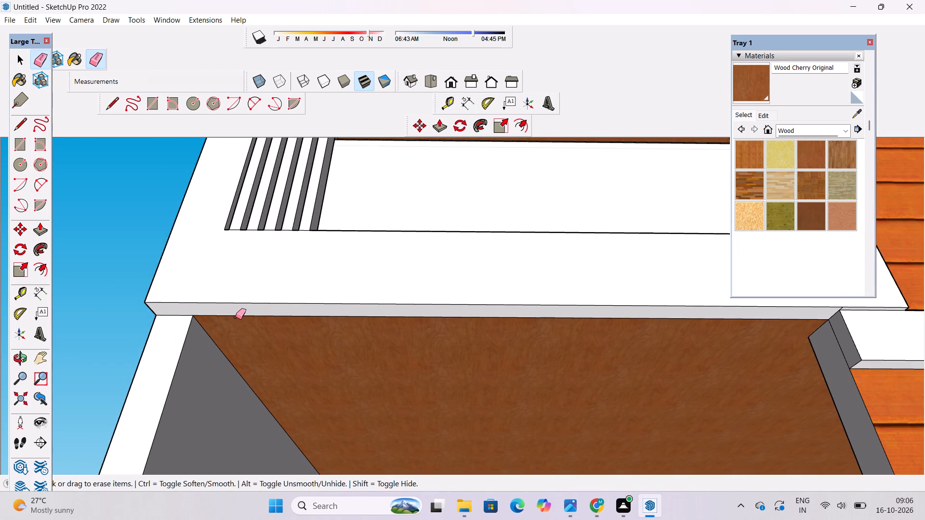
pyautogui.click(236, 315)
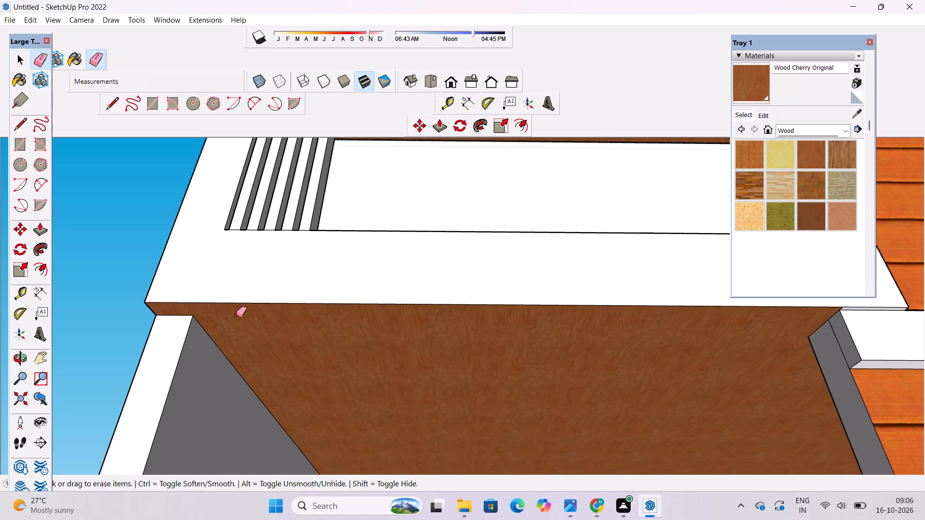
# Examine the porch ceiling, stone-clad balconies and orange cladding from several angles around the facade.
pyautogui.press('o')
pyautogui.scroll(-6, 187, 299)
pyautogui.moveTo(190, 309); pyautogui.dragTo(277, 441)
pyautogui.moveTo(367, 416); pyautogui.dragTo(345, 327)
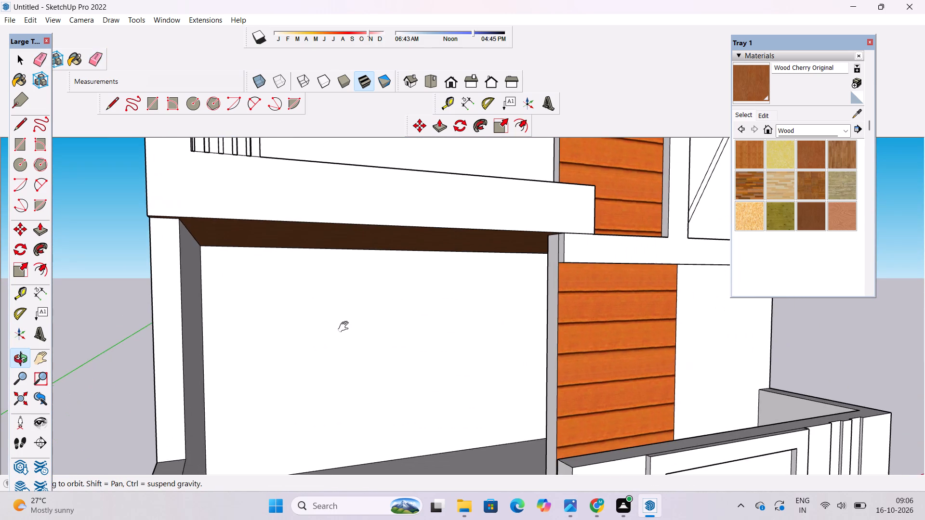
pyautogui.scroll(-2, 397, 372)
pyautogui.moveTo(450, 348); pyautogui.dragTo(303, 385)
pyautogui.scroll(-5, 327, 365)
pyautogui.keyDown('shift'); pyautogui.moveTo(332, 366); pyautogui.dragTo(481, 365); pyautogui.keyUp('shift')
pyautogui.scroll(-2, 485, 341)
pyautogui.keyDown('shift'); pyautogui.moveTo(454, 334); pyautogui.dragTo(388, 357); pyautogui.keyUp('shift')
pyautogui.keyDown('shift'); pyautogui.moveTo(384, 371); pyautogui.dragTo(377, 408); pyautogui.keyUp('shift')
pyautogui.keyDown('shift'); pyautogui.scroll(3, 394, 371); pyautogui.keyUp('shift')
pyautogui.moveTo(394, 370); pyautogui.dragTo(405, 406)
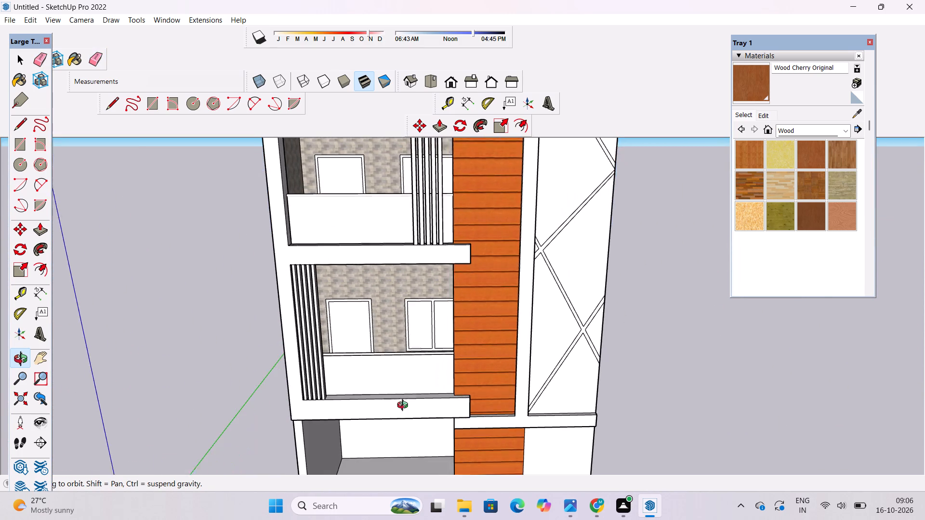
pyautogui.moveTo(405, 406); pyautogui.dragTo(405, 407)
pyautogui.scroll(3, 348, 335)
pyautogui.keyDown('shift'); pyautogui.moveTo(350, 344); pyautogui.dragTo(353, 353); pyautogui.keyUp('shift')
pyautogui.keyDown('shift'); pyautogui.scroll(-5, 354, 353); pyautogui.keyUp('shift')
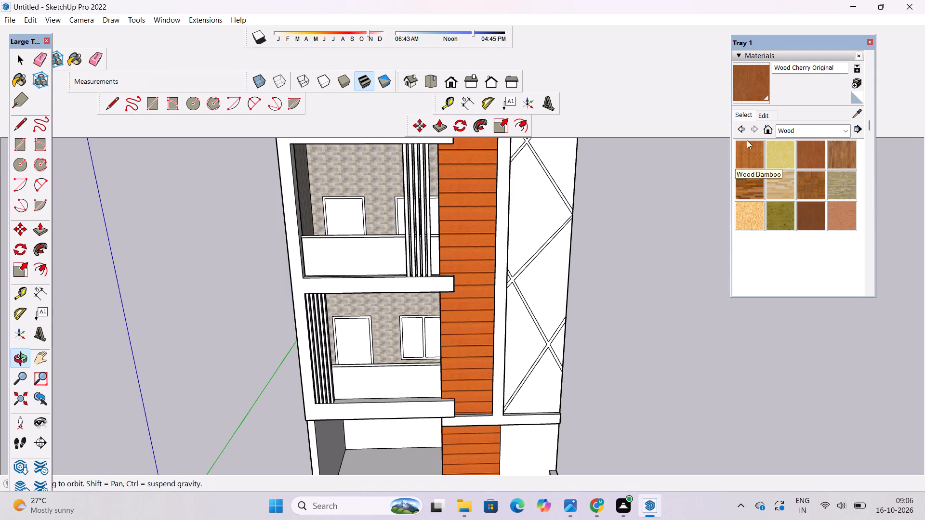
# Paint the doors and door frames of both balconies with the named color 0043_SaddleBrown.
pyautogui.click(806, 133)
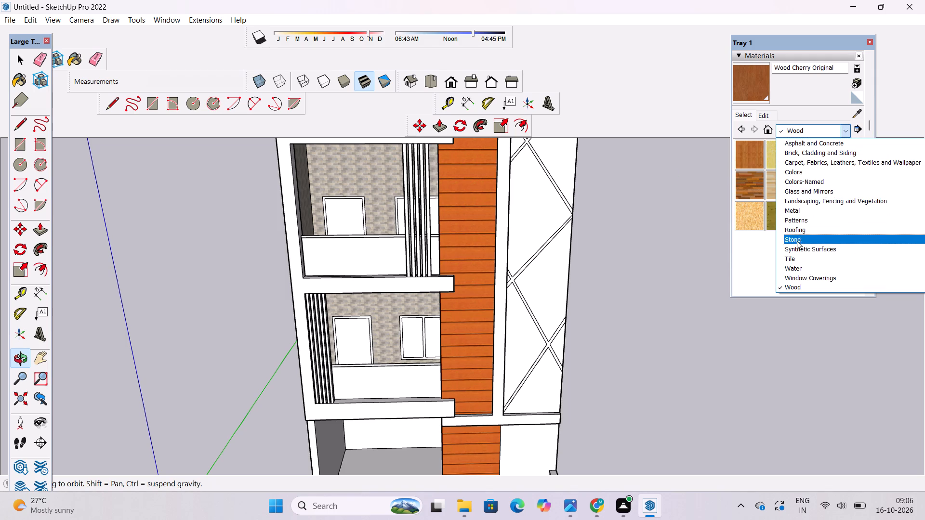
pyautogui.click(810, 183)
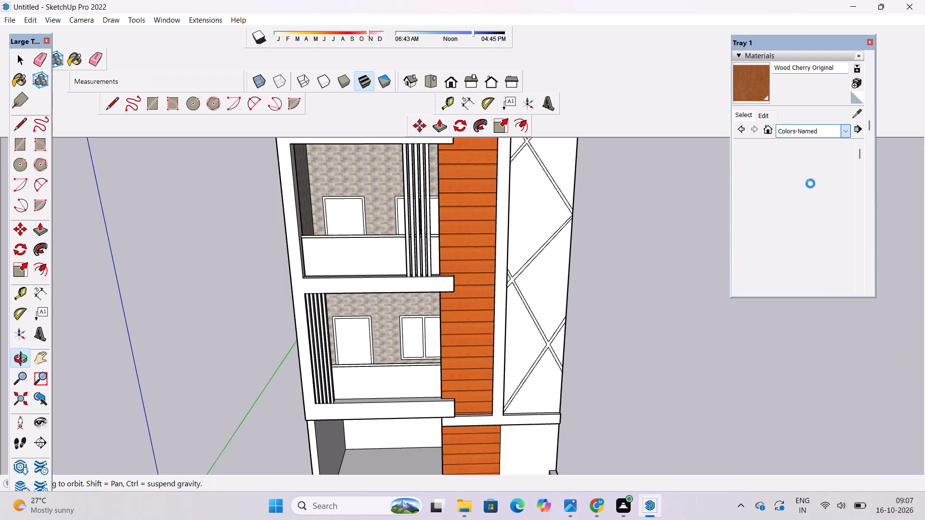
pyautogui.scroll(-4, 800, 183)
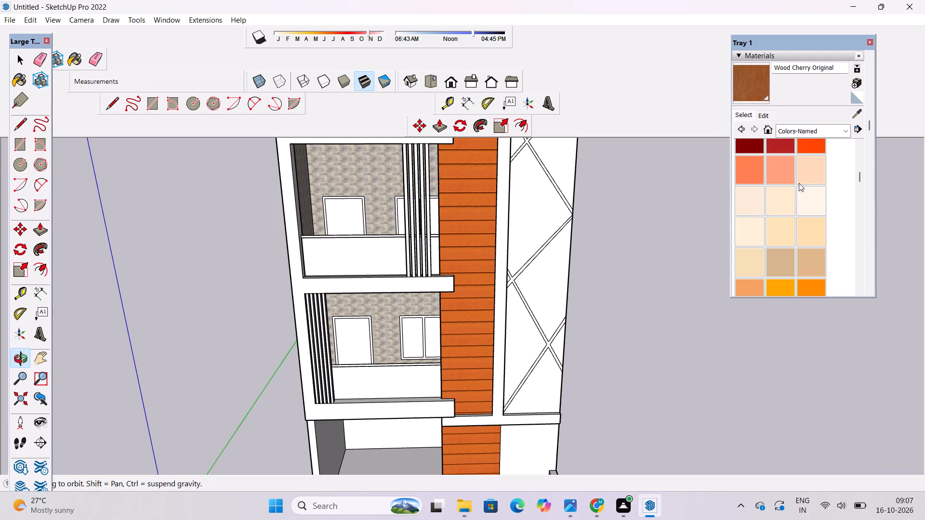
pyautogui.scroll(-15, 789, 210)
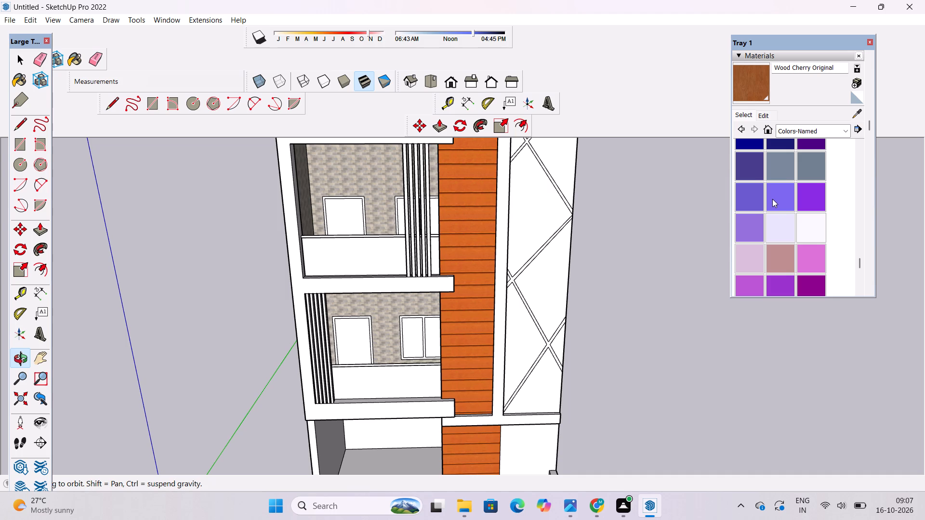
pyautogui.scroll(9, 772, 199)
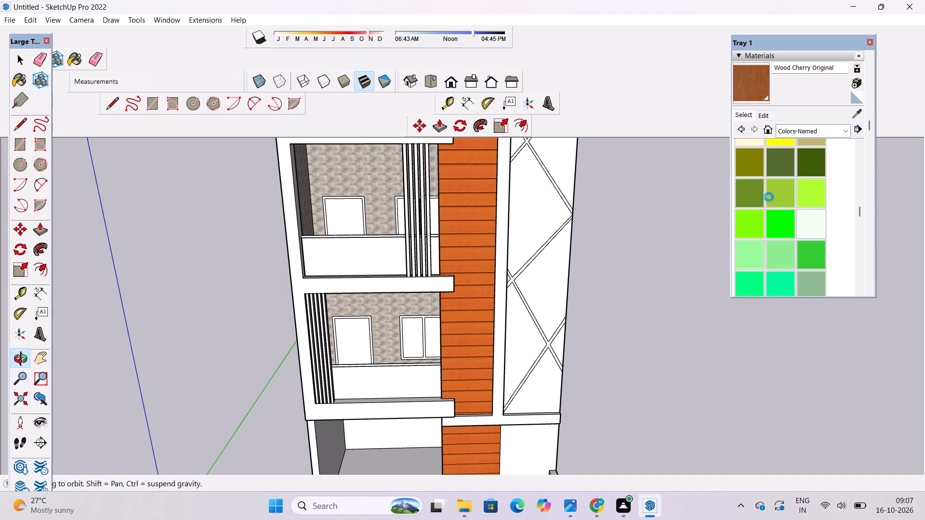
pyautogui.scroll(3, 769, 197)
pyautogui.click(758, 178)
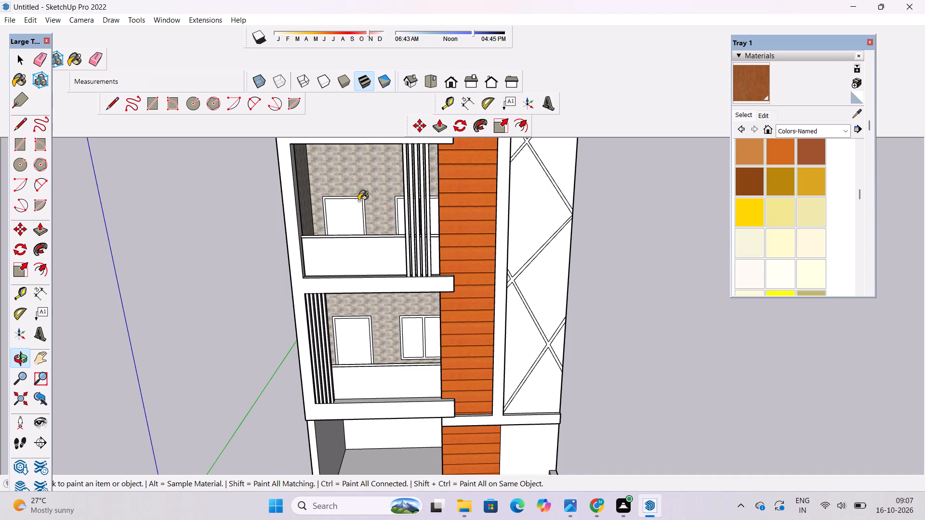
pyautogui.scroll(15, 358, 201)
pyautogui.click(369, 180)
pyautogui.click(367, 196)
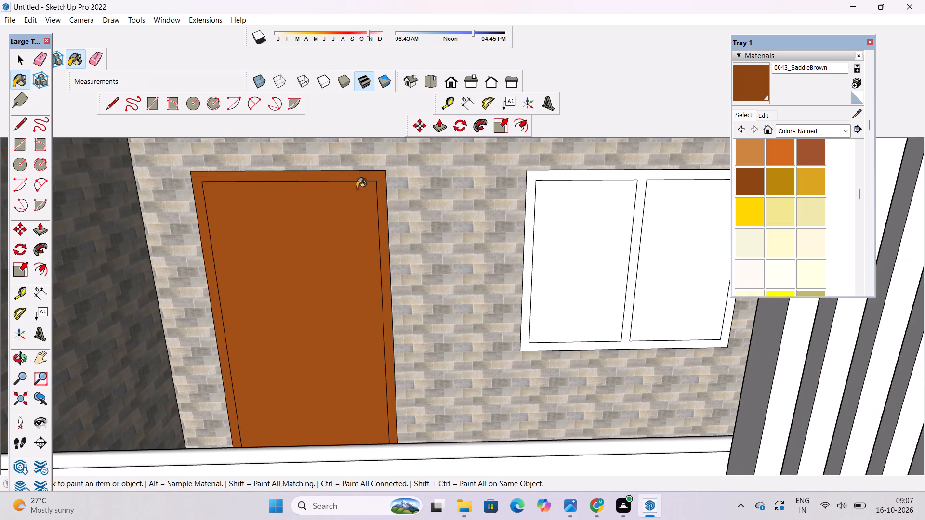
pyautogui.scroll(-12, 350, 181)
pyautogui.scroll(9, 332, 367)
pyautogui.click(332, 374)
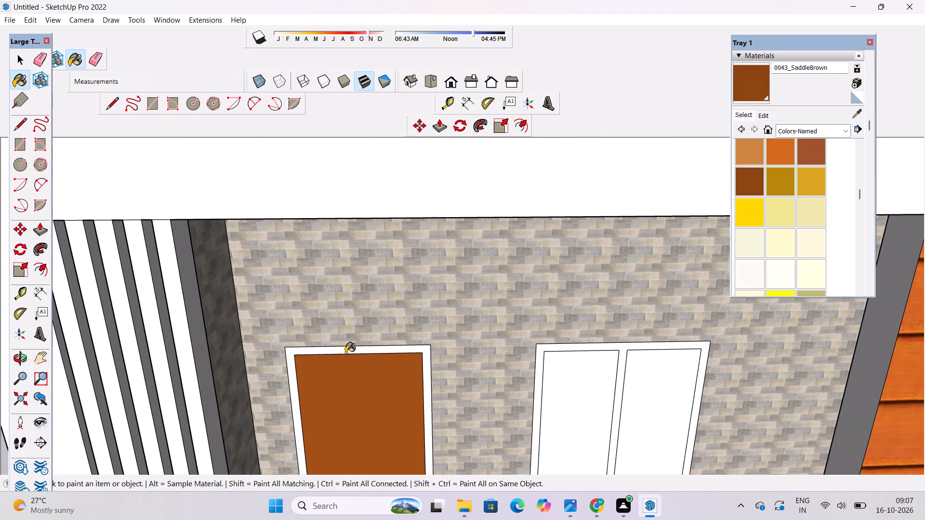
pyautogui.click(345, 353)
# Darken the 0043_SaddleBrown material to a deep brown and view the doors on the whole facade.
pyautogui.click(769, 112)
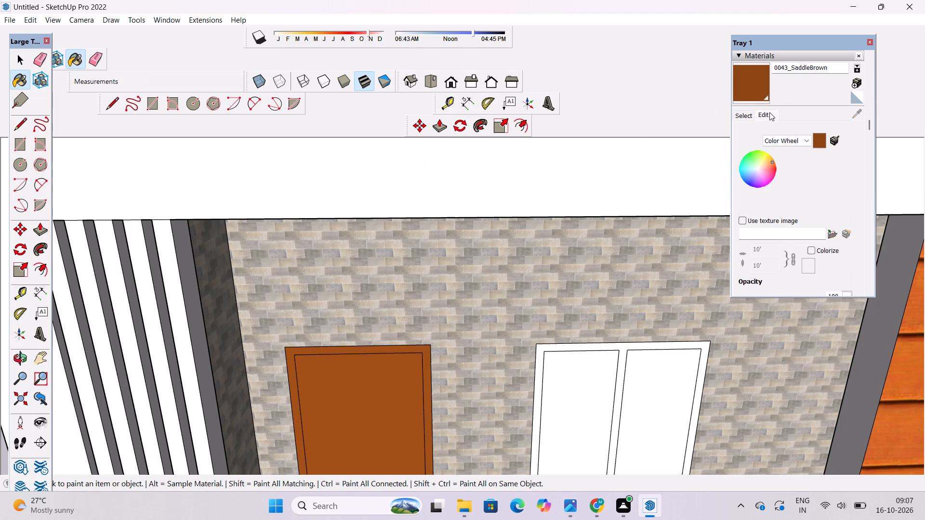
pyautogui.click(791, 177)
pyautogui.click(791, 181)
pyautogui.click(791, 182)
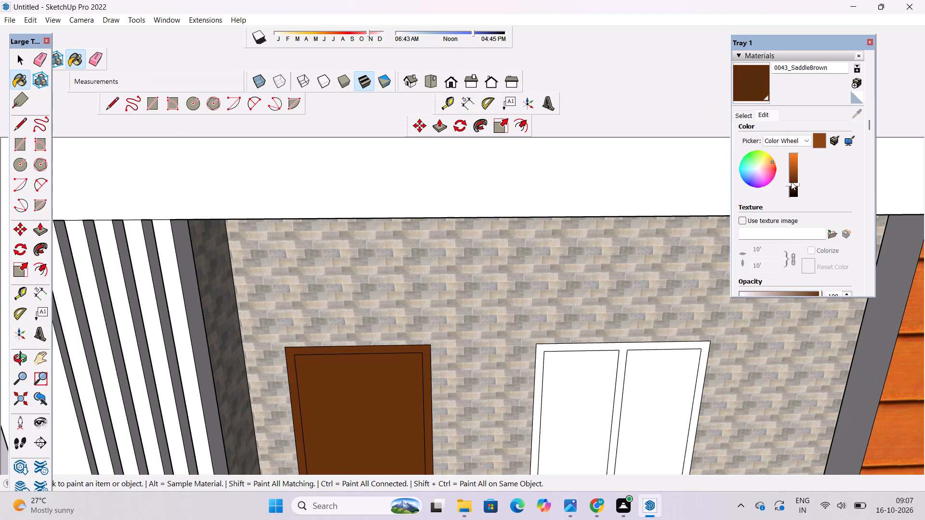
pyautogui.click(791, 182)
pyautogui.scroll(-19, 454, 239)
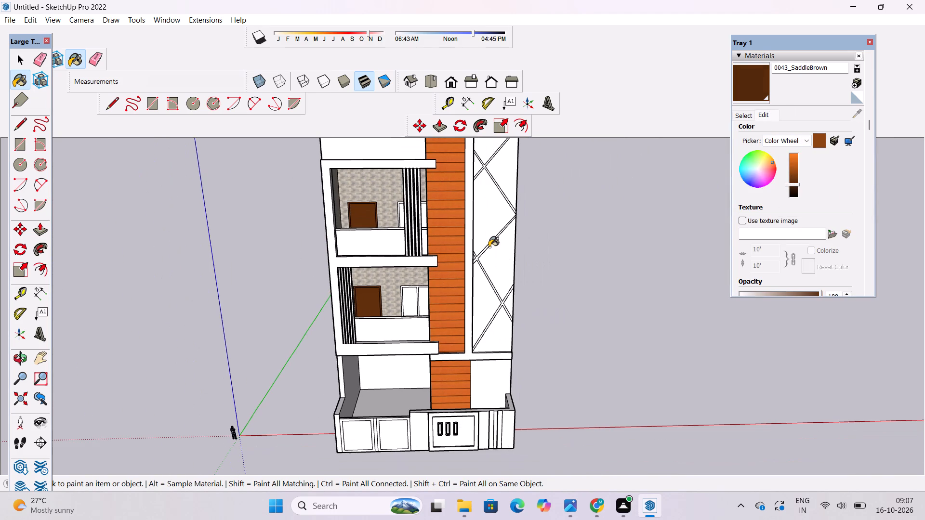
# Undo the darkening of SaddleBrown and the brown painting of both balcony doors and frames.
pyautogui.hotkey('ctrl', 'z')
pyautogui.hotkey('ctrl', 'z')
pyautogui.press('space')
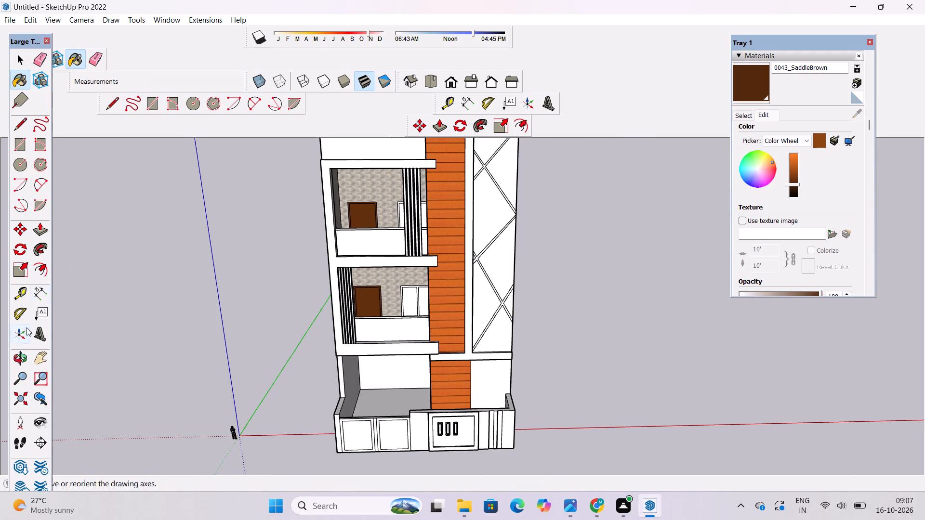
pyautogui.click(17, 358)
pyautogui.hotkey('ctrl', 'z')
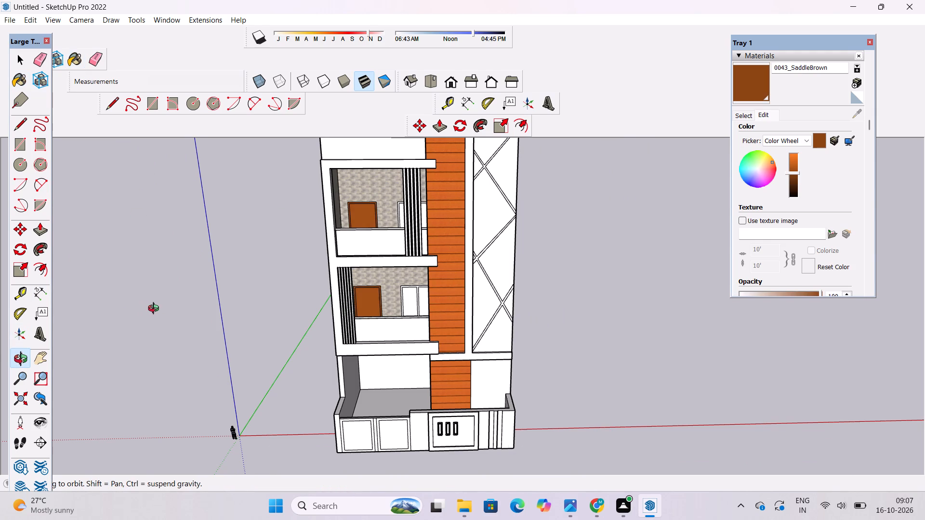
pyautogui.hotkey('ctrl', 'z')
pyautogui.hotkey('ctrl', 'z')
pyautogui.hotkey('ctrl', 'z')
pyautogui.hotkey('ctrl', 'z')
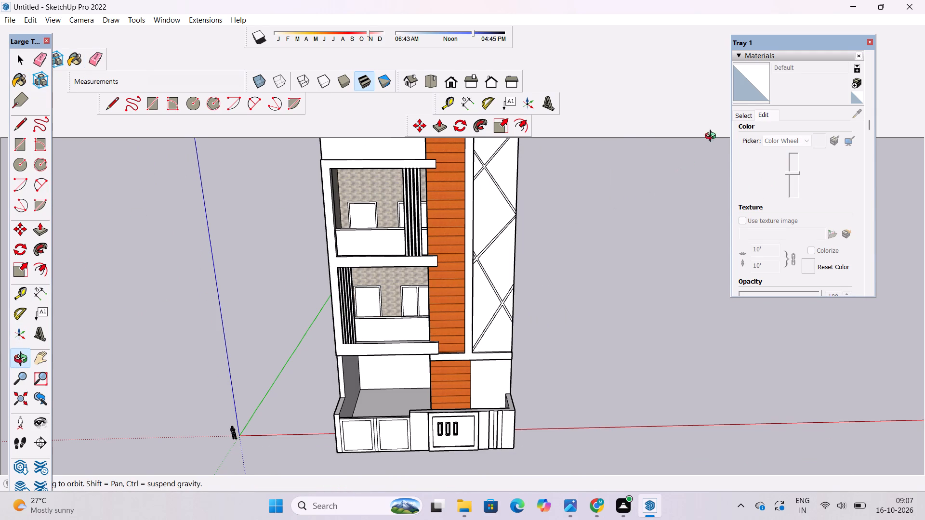
# Paint the doors and door frames of the upper and lower balconies with the named color 0022_Maroon.
pyautogui.click(748, 118)
pyautogui.scroll(-3, 753, 162)
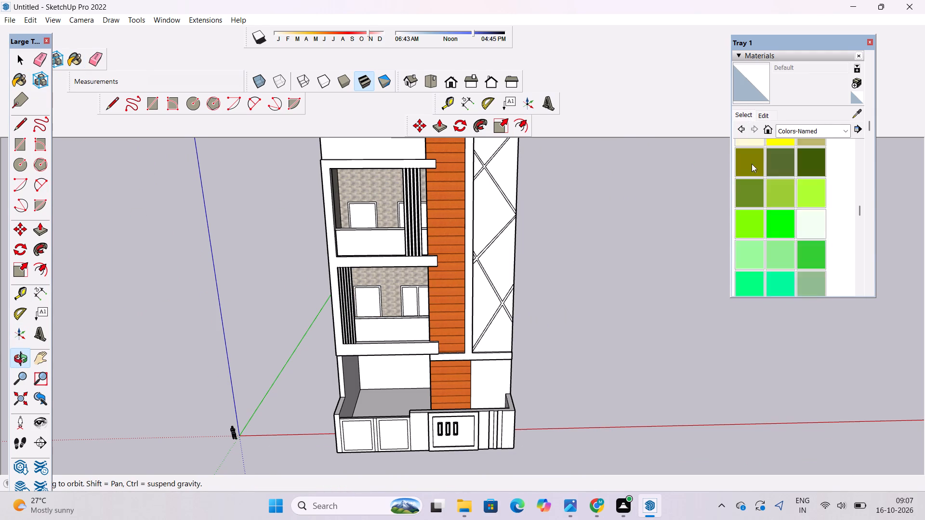
pyautogui.scroll(-11, 752, 164)
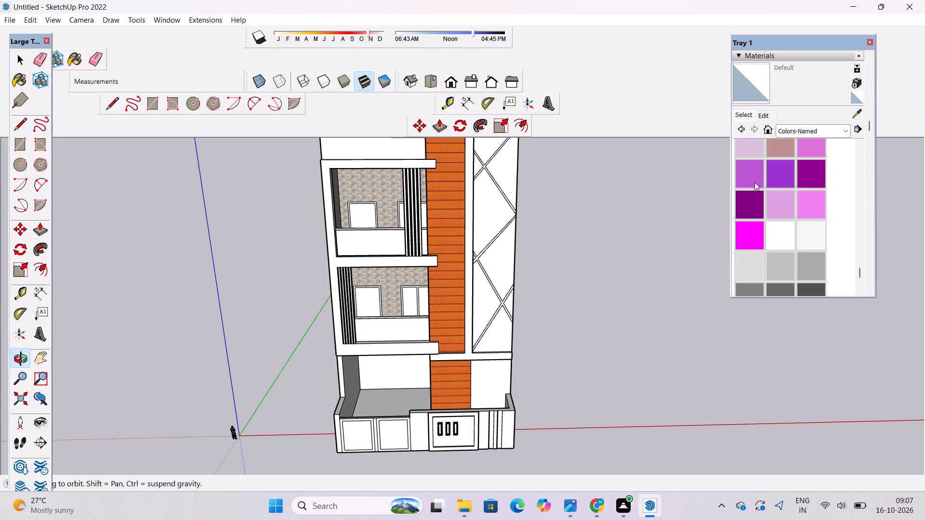
pyautogui.scroll(-3, 754, 182)
pyautogui.scroll(12, 754, 182)
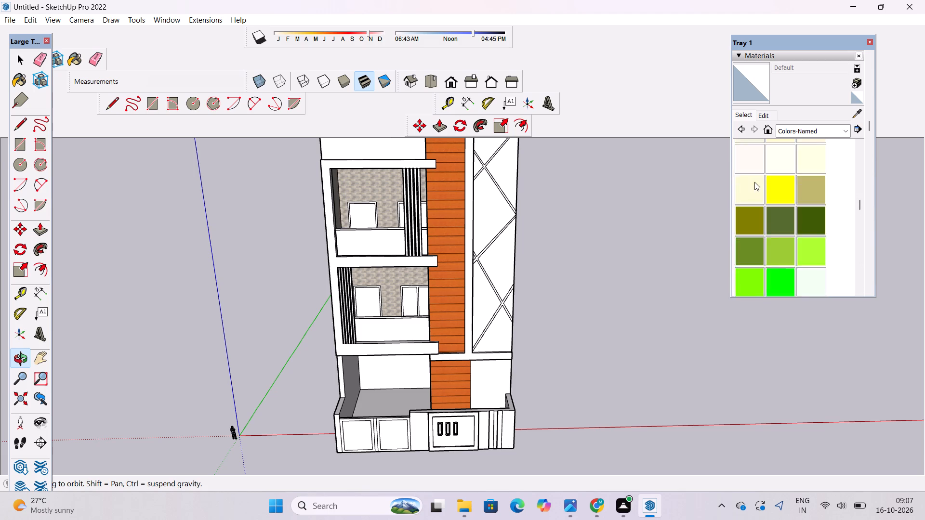
pyautogui.scroll(9, 754, 182)
pyautogui.click(754, 195)
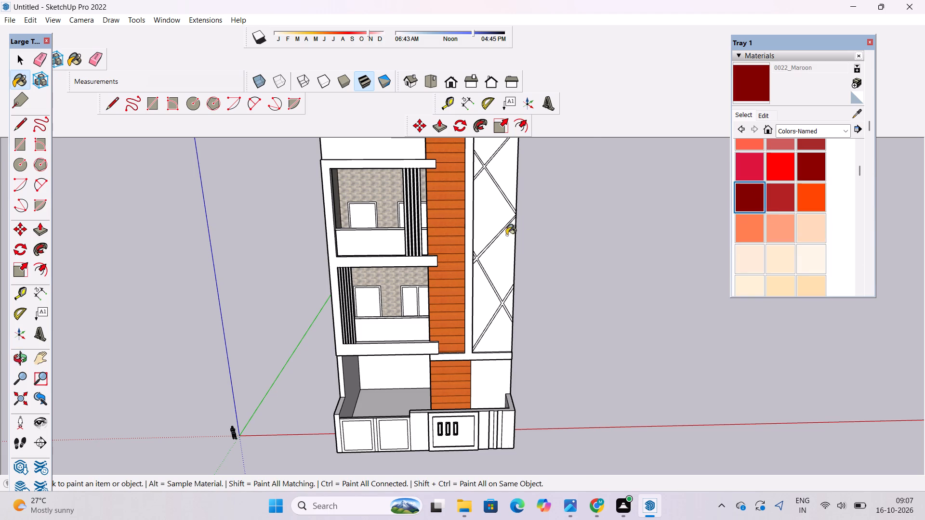
pyautogui.scroll(15, 407, 209)
pyautogui.click(316, 205)
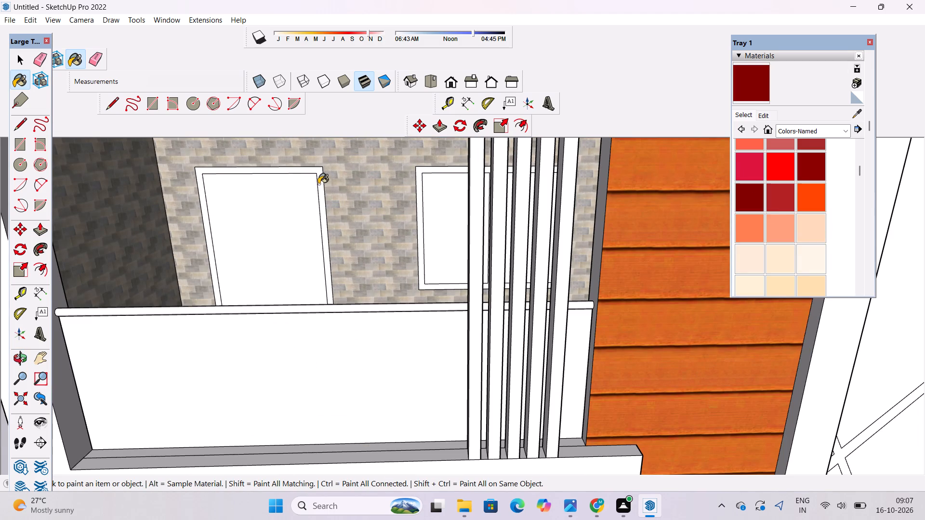
pyautogui.click(320, 181)
pyautogui.scroll(-8, 388, 172)
pyautogui.scroll(-3, 353, 299)
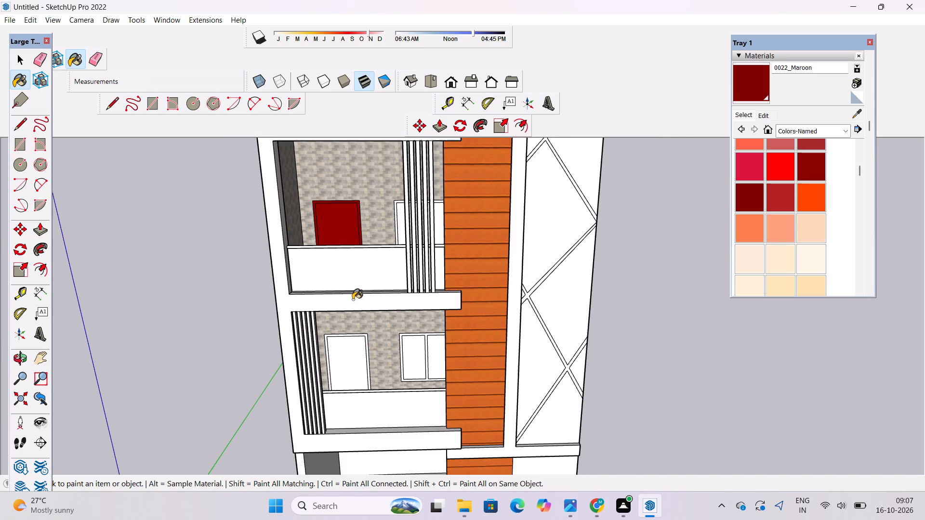
pyautogui.scroll(10, 358, 367)
pyautogui.click(347, 345)
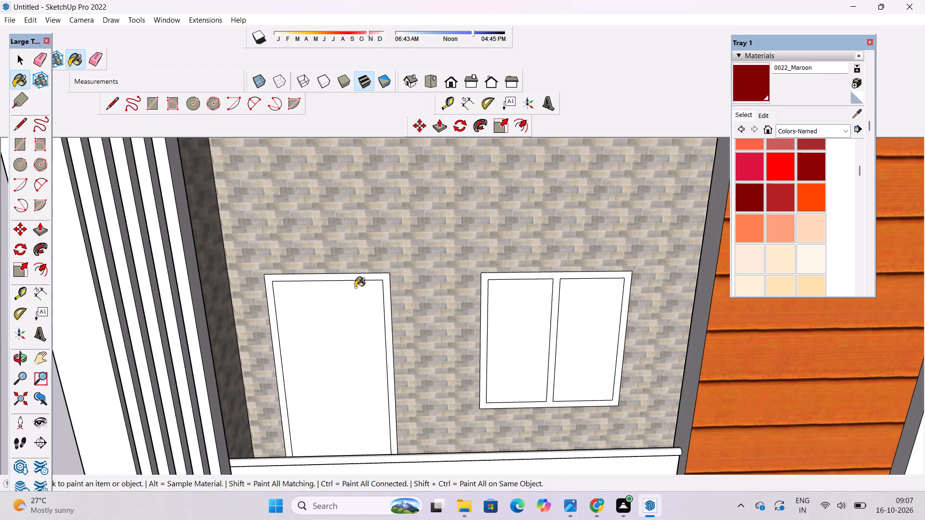
pyautogui.click(363, 276)
# Paint the window frames of the lower and upper balconies with 0022_Maroon.
pyautogui.click(538, 275)
pyautogui.scroll(-10, 483, 337)
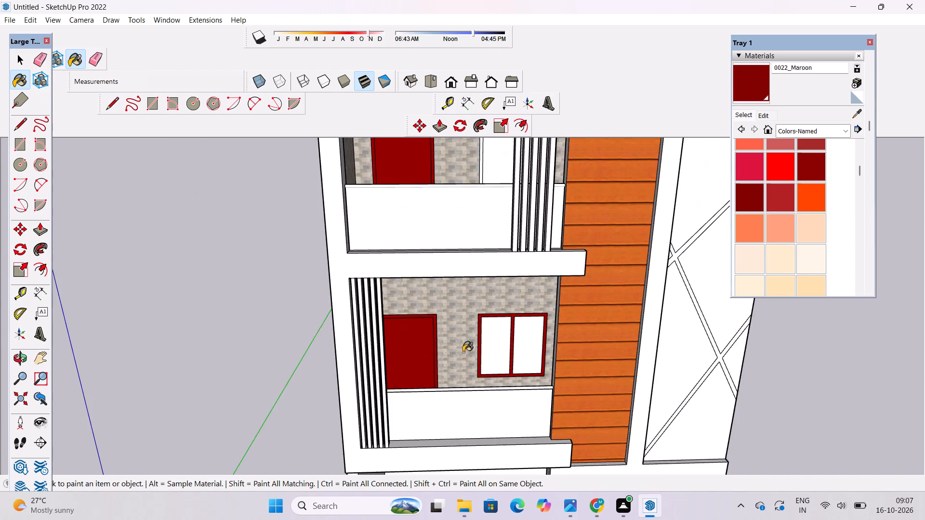
pyautogui.scroll(-2, 462, 351)
pyautogui.scroll(13, 487, 221)
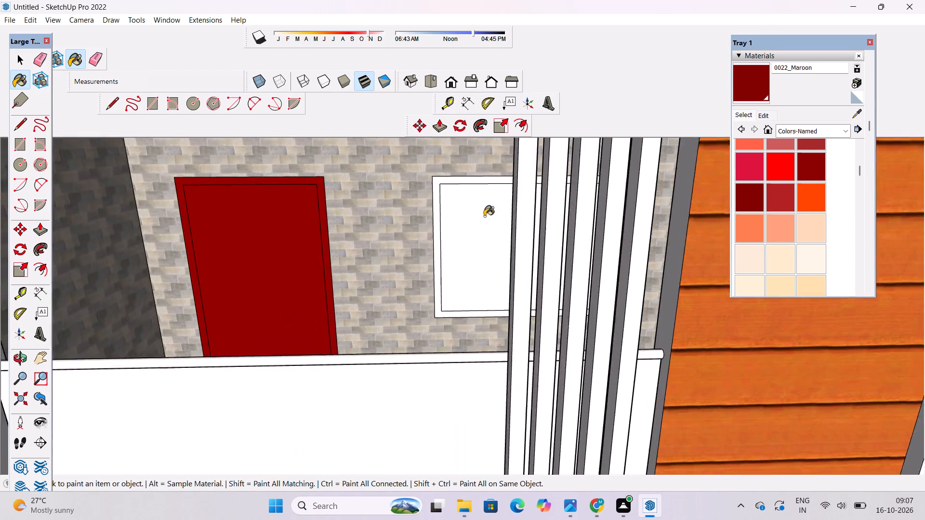
pyautogui.scroll(3, 484, 216)
pyautogui.click(485, 163)
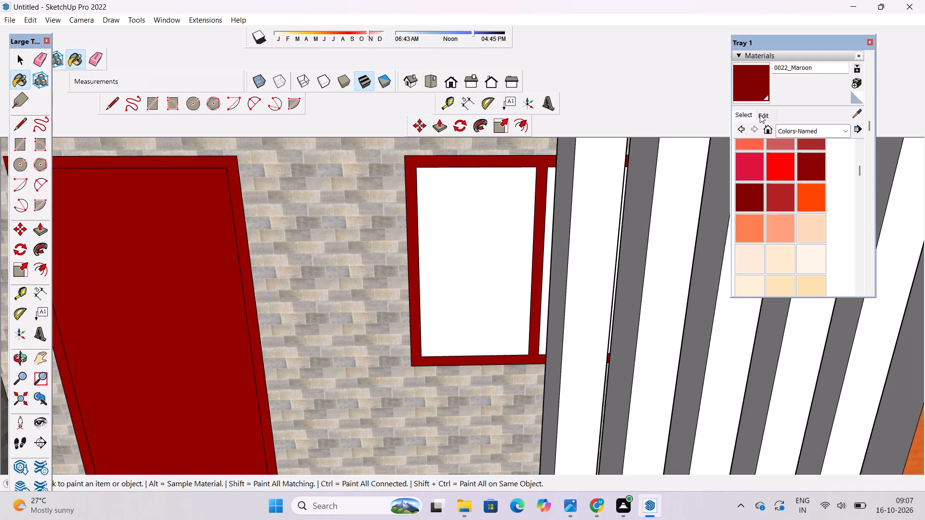
# Darken the 0022_Maroon material to a very deep maroon on the balcony doors and window frames.
pyautogui.click(760, 115)
pyautogui.click(790, 181)
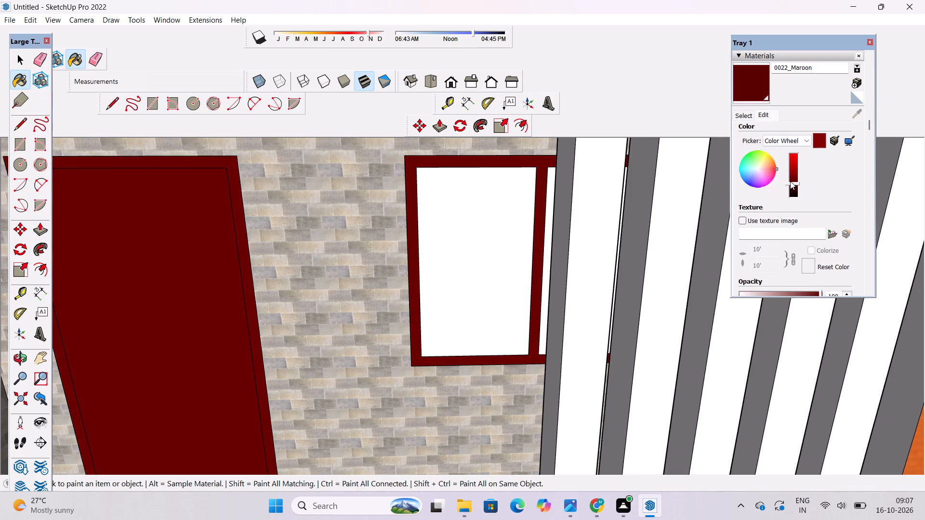
pyautogui.scroll(-8, 442, 256)
pyautogui.scroll(1, 793, 180)
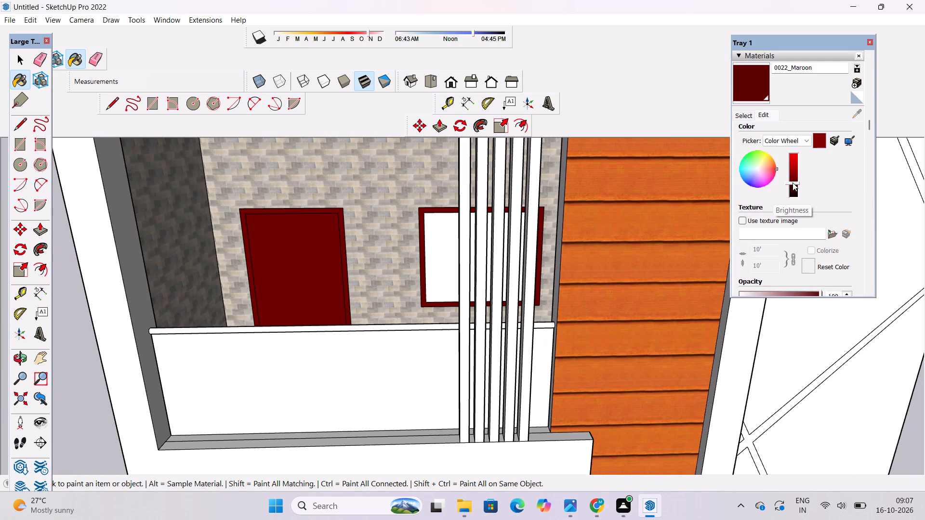
pyautogui.click(793, 185)
pyautogui.scroll(-7, 329, 241)
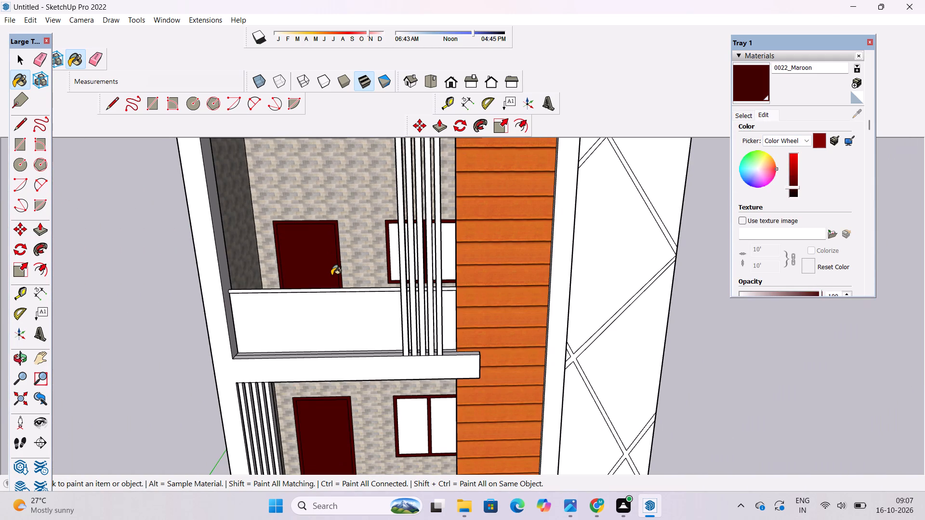
# Push/Pull the door panel of the upper balcony by 5 inches.
pyautogui.press('o')
pyautogui.scroll(5, 295, 289)
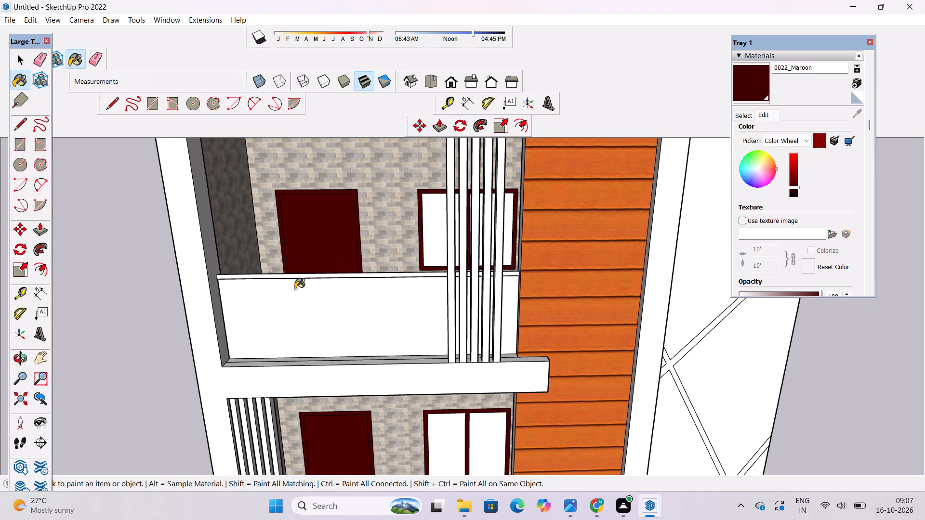
pyautogui.click(20, 363)
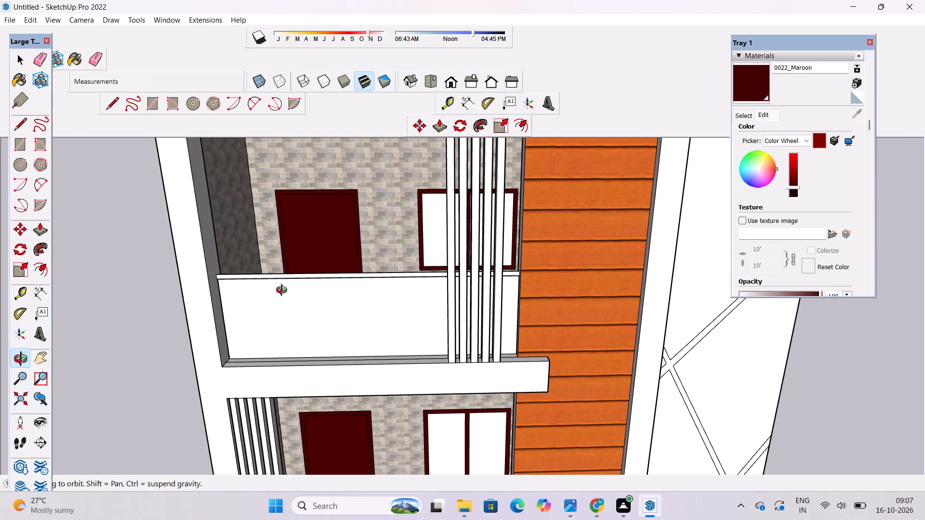
pyautogui.scroll(3, 286, 290)
pyautogui.moveTo(315, 282); pyautogui.dragTo(319, 354)
pyautogui.scroll(3, 340, 236)
pyautogui.keyDown('shift'); pyautogui.moveTo(342, 239); pyautogui.dragTo(356, 276); pyautogui.keyUp('shift')
pyautogui.moveTo(347, 290); pyautogui.dragTo(333, 289)
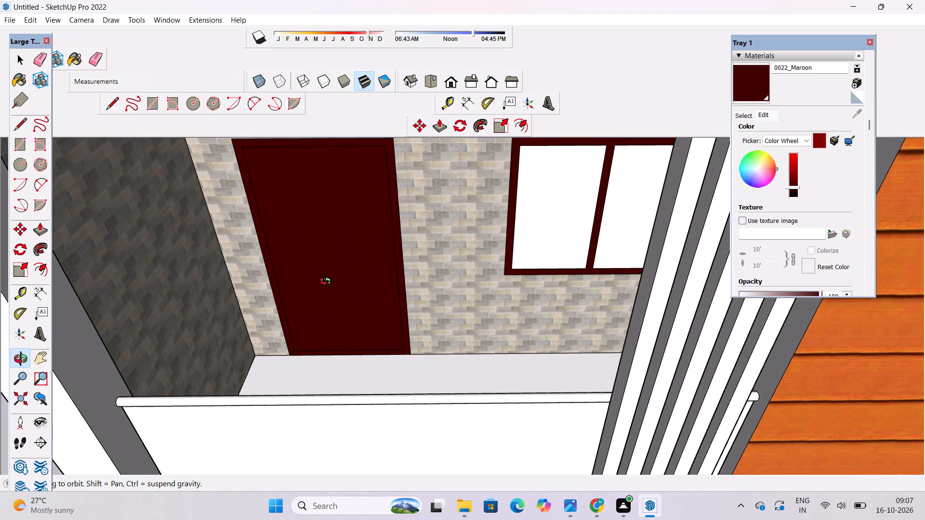
pyautogui.keyDown('shift'); pyautogui.moveTo(330, 278); pyautogui.dragTo(331, 286); pyautogui.keyUp('shift')
pyautogui.press('p')
pyautogui.click(332, 256)
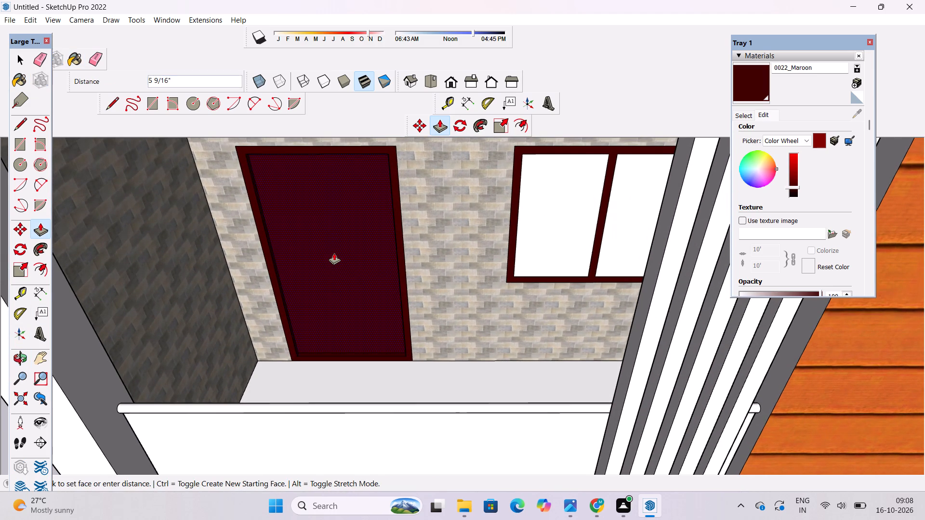
pyautogui.write('5"')
pyautogui.press('Return')
# Push/Pull the door of the lower balcony by 5 inches.
pyautogui.scroll(-12, 334, 253)
pyautogui.scroll(9, 334, 364)
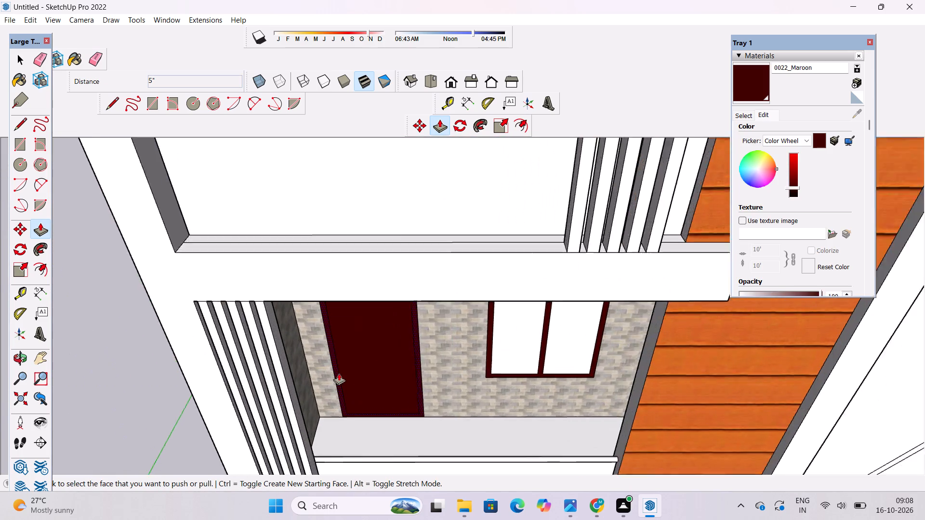
pyautogui.scroll(2, 339, 373)
pyautogui.click(343, 374)
pyautogui.write('5"')
pyautogui.press('Return')
# Draw a narrow vertical handle rectangle, about 5' 1" by 8 inches, near the left edge of the lower balcony's door.
pyautogui.press('o')
pyautogui.moveTo(370, 367); pyautogui.dragTo(383, 301)
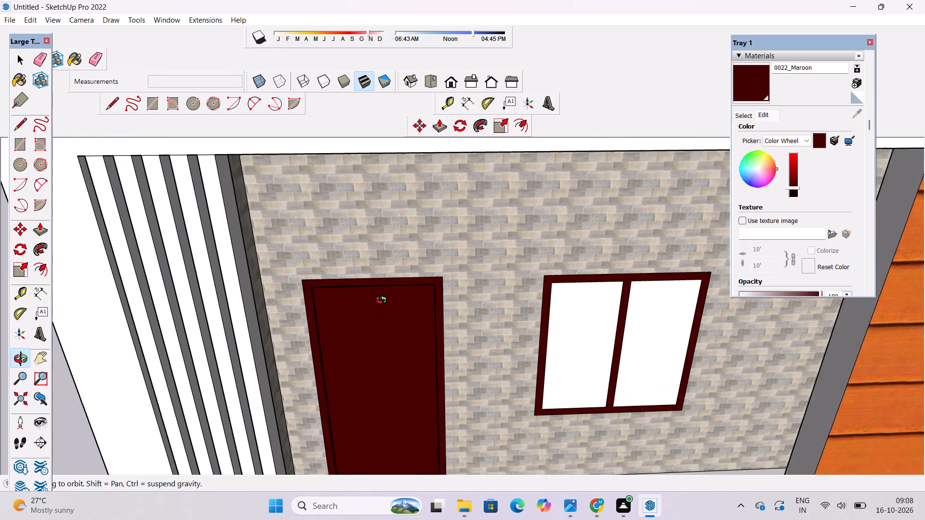
pyautogui.moveTo(383, 301); pyautogui.dragTo(383, 307)
pyautogui.scroll(-4, 384, 299)
pyautogui.keyDown('shift'); pyautogui.moveTo(388, 326); pyautogui.dragTo(344, 345); pyautogui.keyUp('shift')
pyautogui.keyDown('shift'); pyautogui.moveTo(326, 414); pyautogui.dragTo(320, 468); pyautogui.keyUp('shift')
pyautogui.keyDown('shift'); pyautogui.moveTo(318, 470); pyautogui.dragTo(323, 407); pyautogui.keyUp('shift')
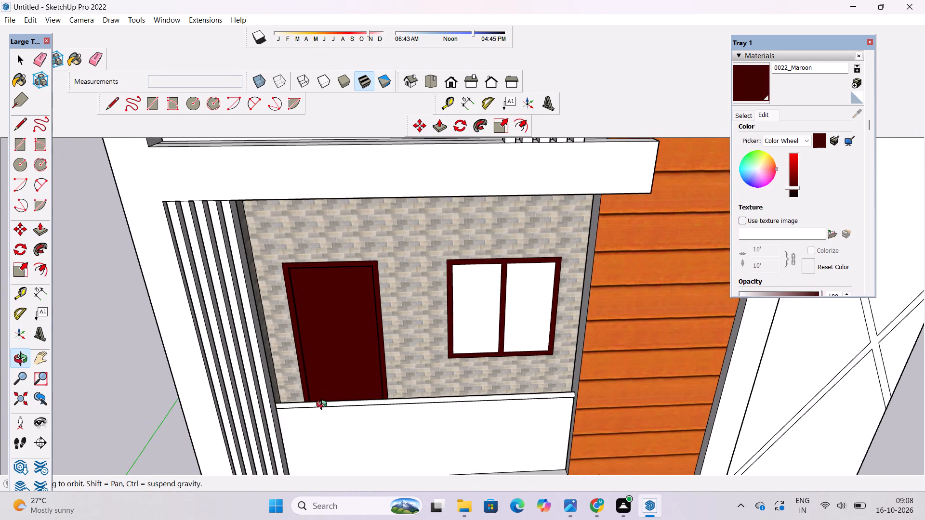
pyautogui.scroll(2, 324, 405)
pyautogui.keyDown('shift'); pyautogui.moveTo(338, 362); pyautogui.dragTo(332, 368); pyautogui.keyUp('shift')
pyautogui.moveTo(332, 368); pyautogui.dragTo(332, 378)
pyautogui.scroll(2, 332, 379)
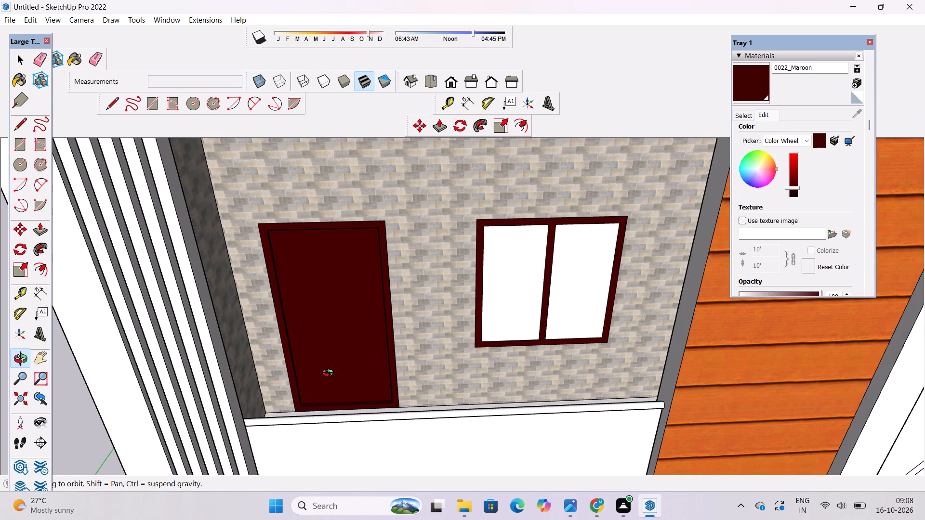
pyautogui.press('r')
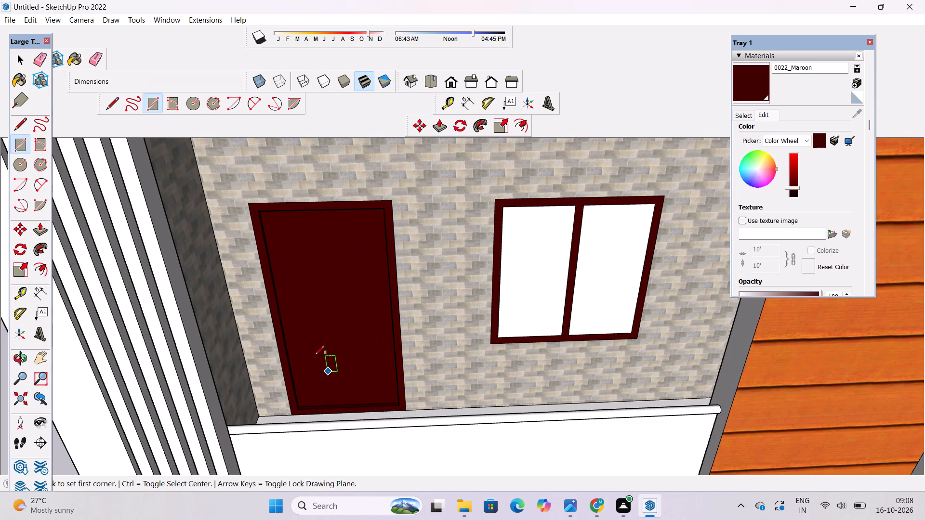
pyautogui.click(290, 325)
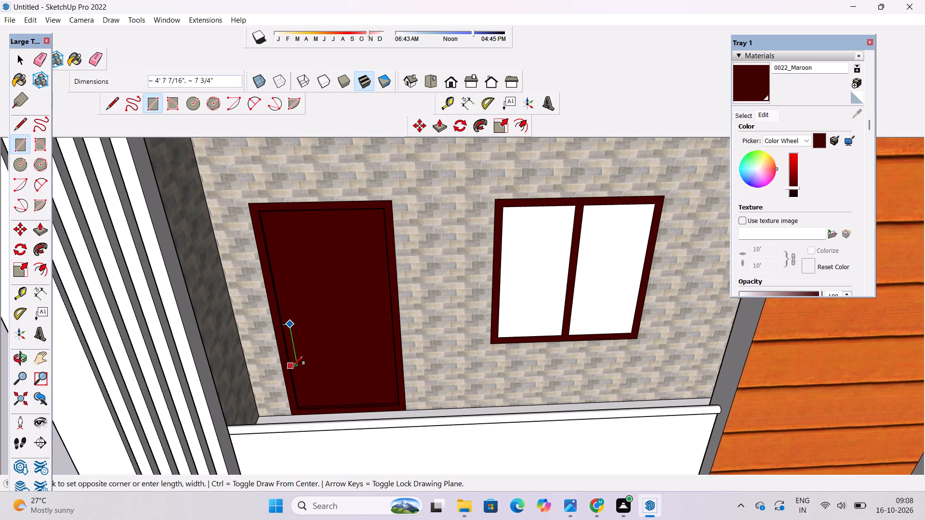
pyautogui.click(305, 369)
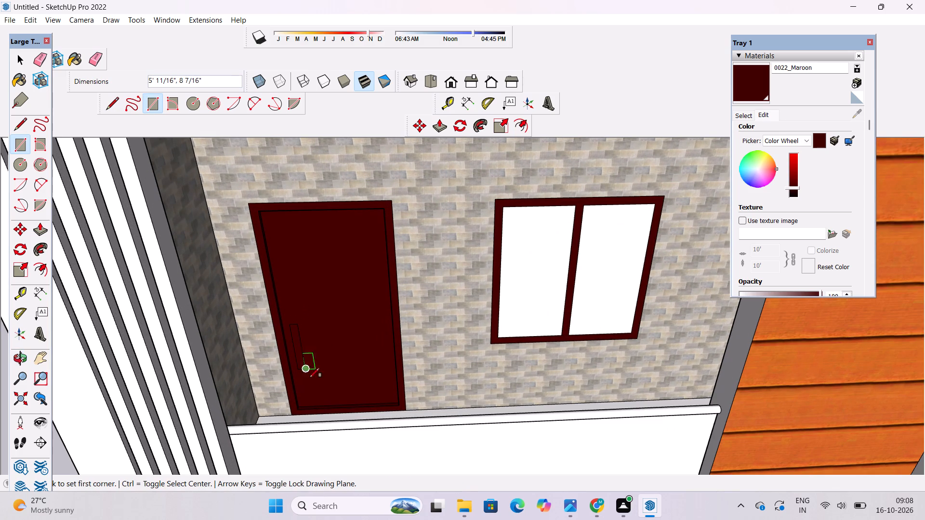
pyautogui.press('space')
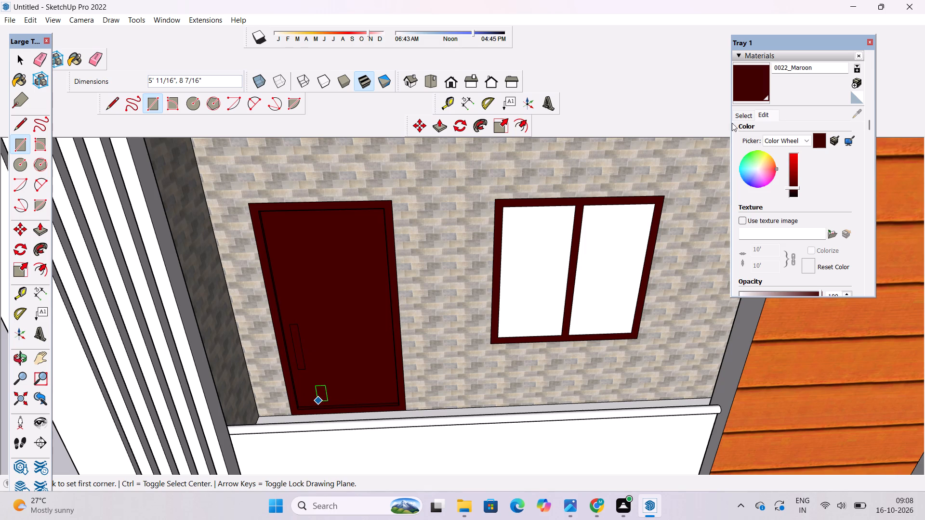
# Paint the handle rectangle on the lower balcony's door with the named color 0030_OldLace.
pyautogui.click(737, 117)
pyautogui.click(803, 261)
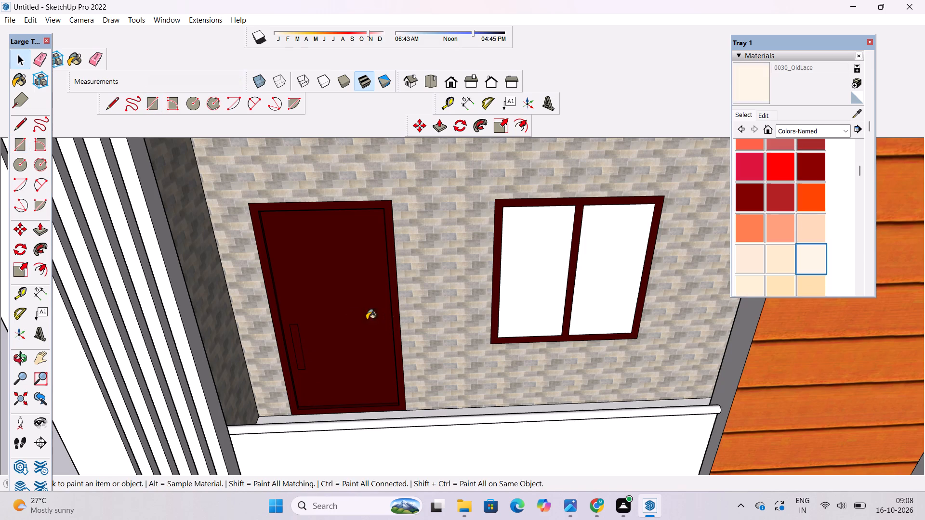
pyautogui.click(297, 342)
pyautogui.scroll(-6, 318, 389)
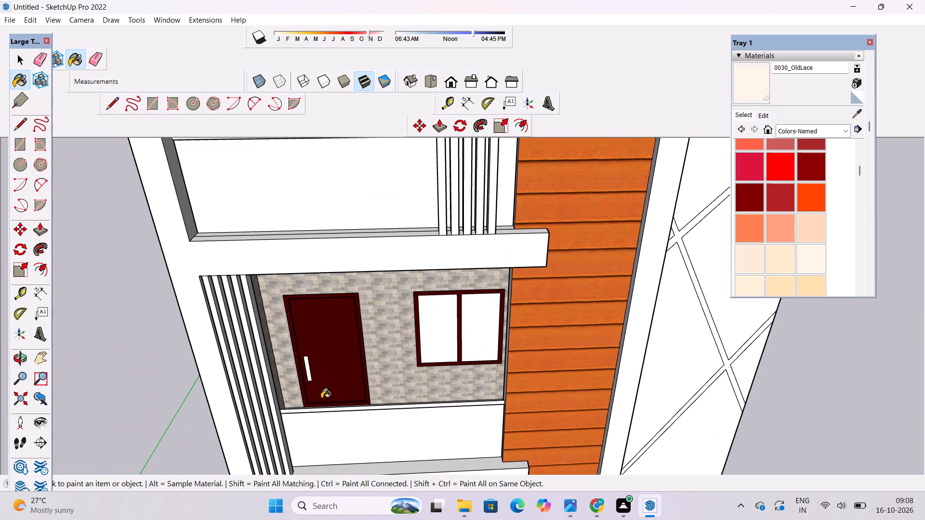
# Draw a narrow vertical handle rectangle, about 4' 11" by 7 inches, near the left edge of the upper balcony's door.
pyautogui.press('o')
pyautogui.moveTo(335, 388); pyautogui.dragTo(340, 331)
pyautogui.scroll(-2, 341, 331)
pyautogui.keyDown('shift'); pyautogui.moveTo(339, 329); pyautogui.dragTo(339, 418); pyautogui.keyUp('shift')
pyautogui.moveTo(326, 342); pyautogui.dragTo(312, 416)
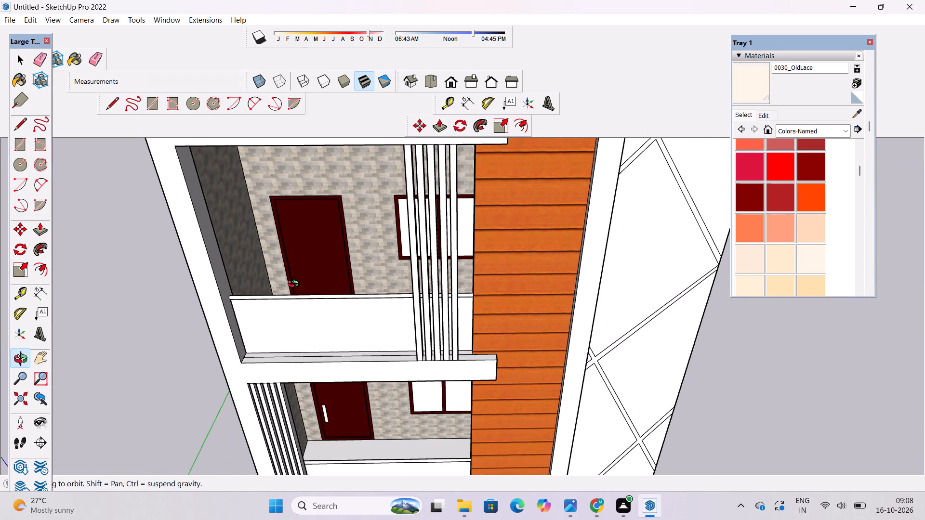
pyautogui.scroll(7, 295, 285)
pyautogui.keyDown('shift'); pyautogui.moveTo(295, 289); pyautogui.dragTo(300, 324); pyautogui.keyUp('shift')
pyautogui.moveTo(308, 357); pyautogui.dragTo(311, 368)
pyautogui.scroll(3, 316, 313)
pyautogui.keyDown('shift'); pyautogui.moveTo(316, 313); pyautogui.dragTo(324, 363); pyautogui.keyUp('shift')
pyautogui.moveTo(323, 363); pyautogui.dragTo(329, 343)
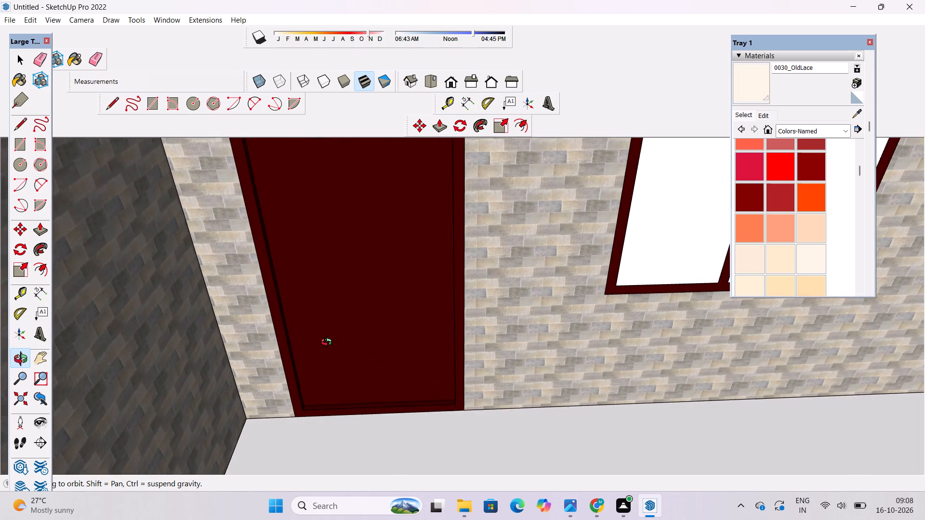
pyautogui.moveTo(329, 343); pyautogui.dragTo(329, 343)
pyautogui.keyDown('shift'); pyautogui.moveTo(329, 343); pyautogui.dragTo(330, 348); pyautogui.keyUp('shift')
pyautogui.press('r')
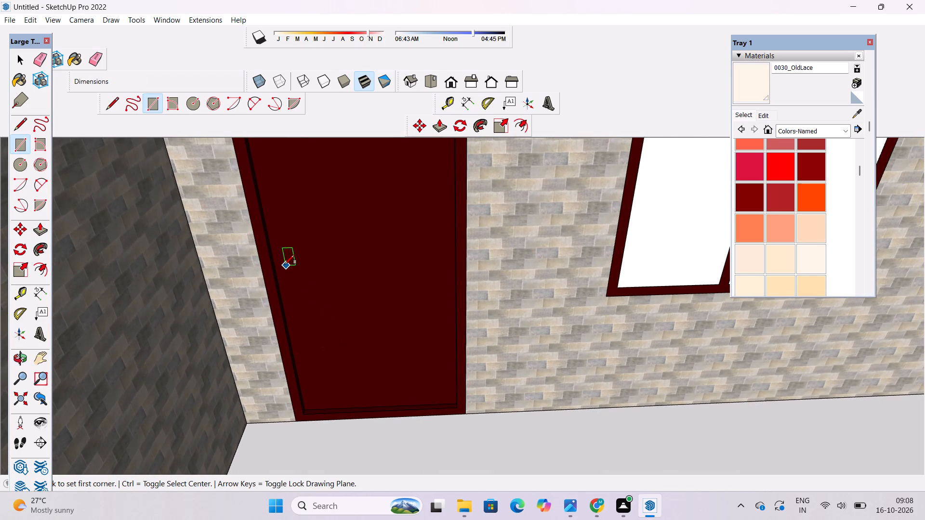
pyautogui.click(283, 263)
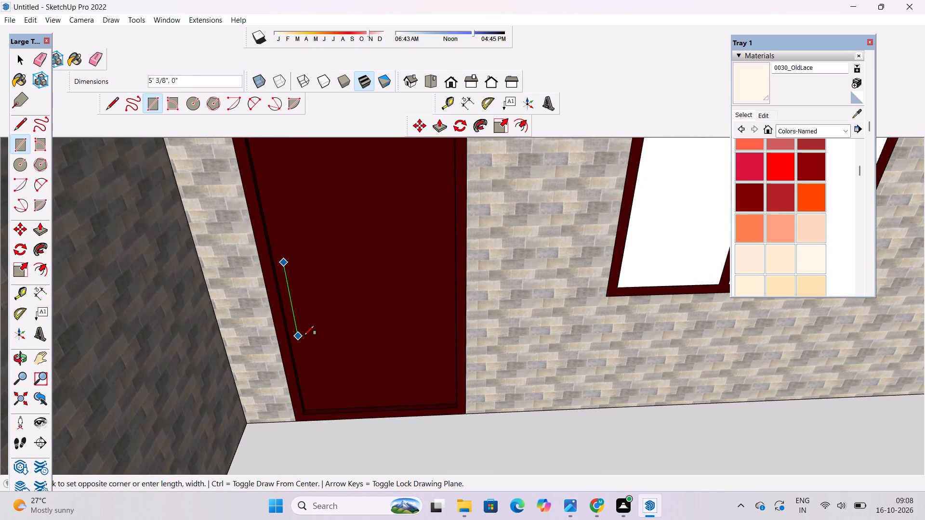
pyautogui.click(308, 335)
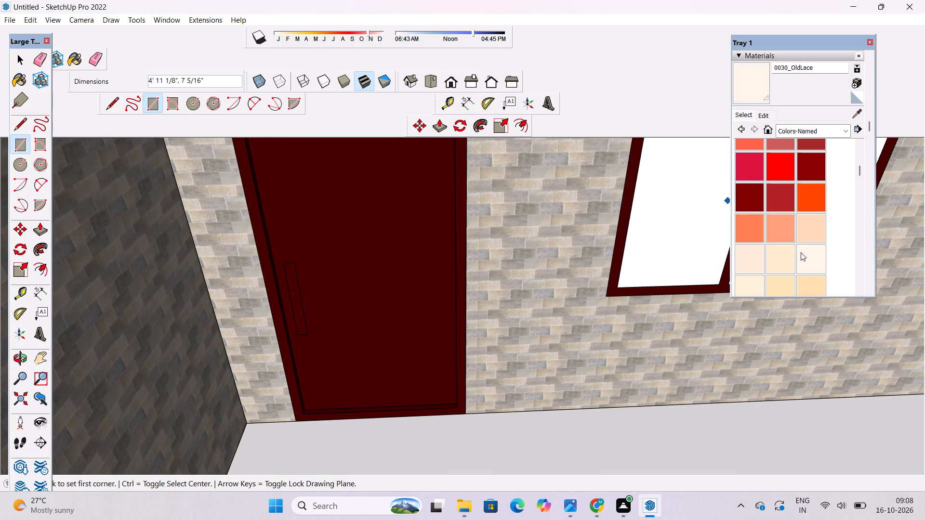
# Paint the handle rectangle on the upper balcony's door with 0030_OldLace.
pyautogui.click(804, 259)
pyautogui.scroll(4, 305, 278)
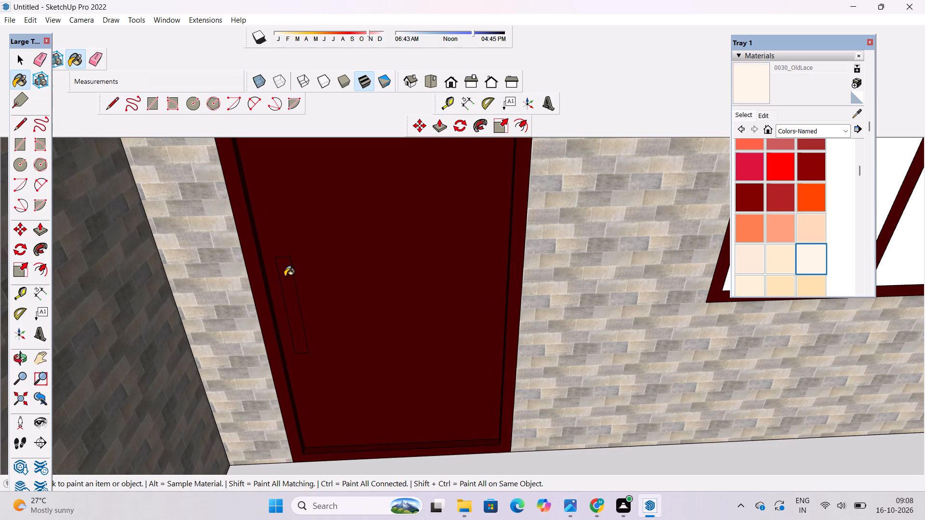
pyautogui.click(284, 276)
pyautogui.scroll(2, 284, 276)
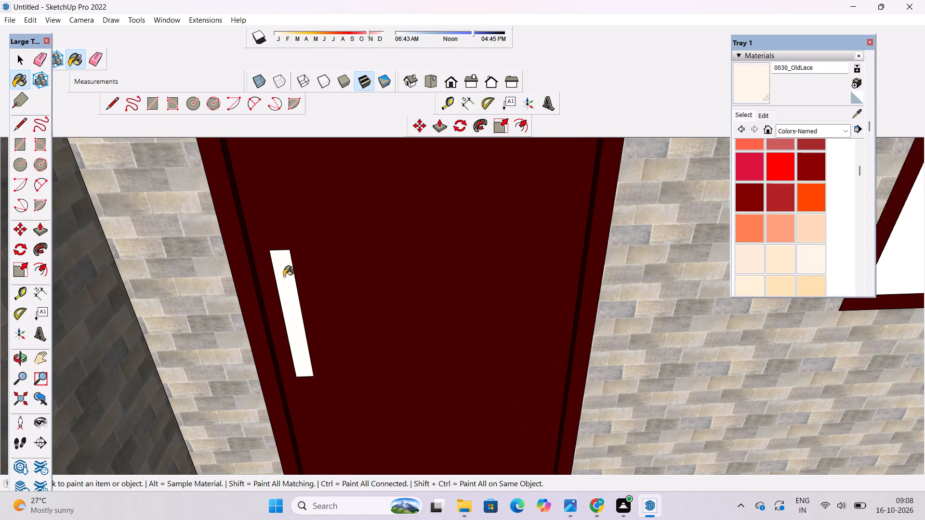
pyautogui.press('space')
# Examine both balconies with their doors, handles and window frames against the whole facade.
pyautogui.scroll(-4, 284, 276)
pyautogui.press('o')
pyautogui.scroll(-4, 312, 290)
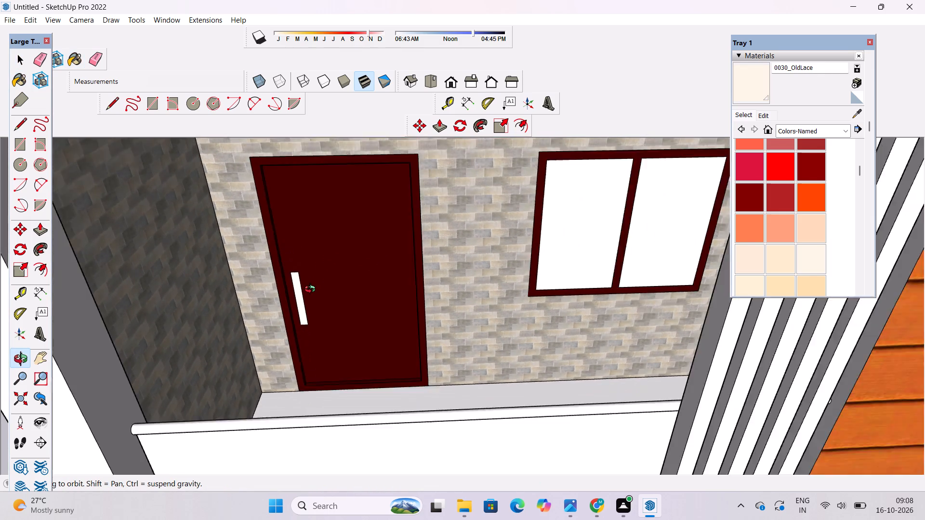
pyautogui.scroll(-8, 312, 290)
pyautogui.moveTo(373, 347); pyautogui.dragTo(402, 205)
pyautogui.scroll(-6, 404, 216)
pyautogui.keyDown('shift'); pyautogui.moveTo(425, 296); pyautogui.dragTo(337, 275); pyautogui.keyUp('shift')
pyautogui.moveTo(336, 288); pyautogui.dragTo(336, 314)
pyautogui.scroll(2, 335, 315)
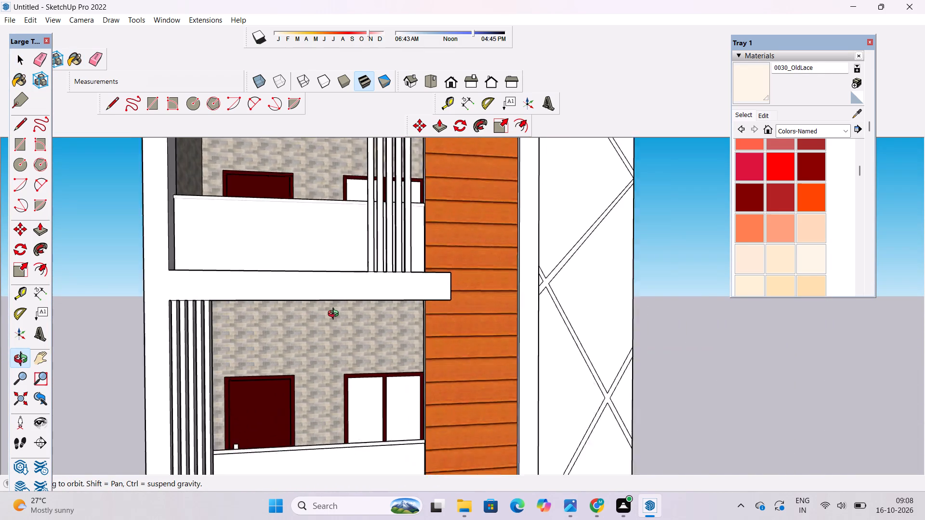
pyautogui.scroll(3, 335, 315)
pyautogui.scroll(-5, 335, 315)
pyautogui.moveTo(344, 315); pyautogui.dragTo(327, 349)
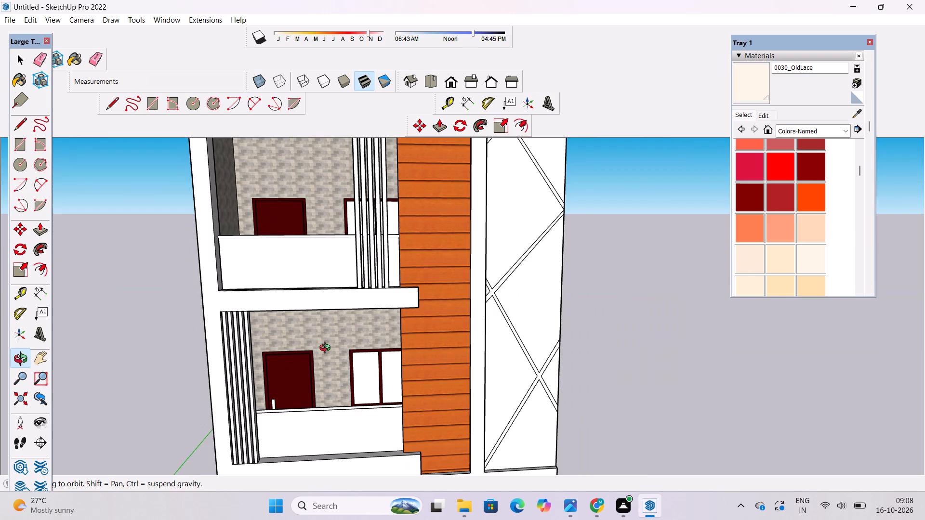
pyautogui.scroll(3, 327, 349)
pyautogui.scroll(-1, 327, 349)
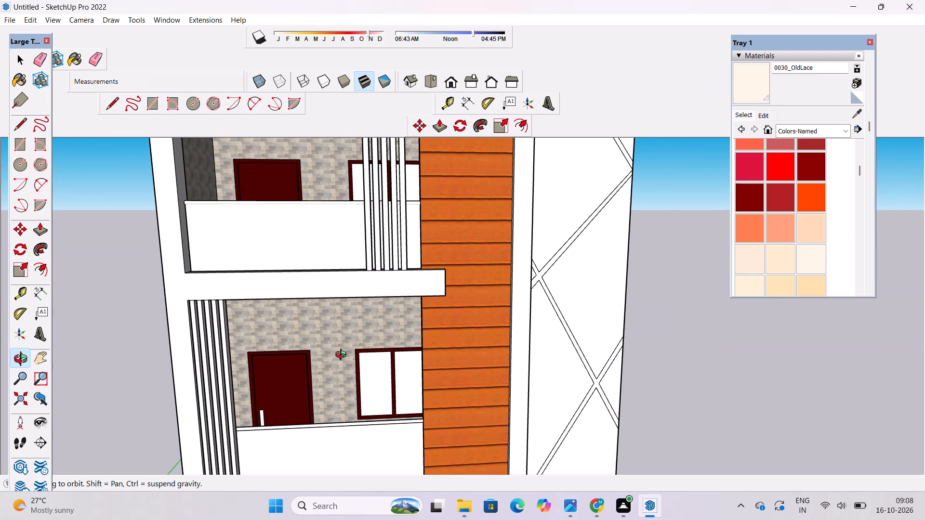
pyautogui.scroll(2, 343, 356)
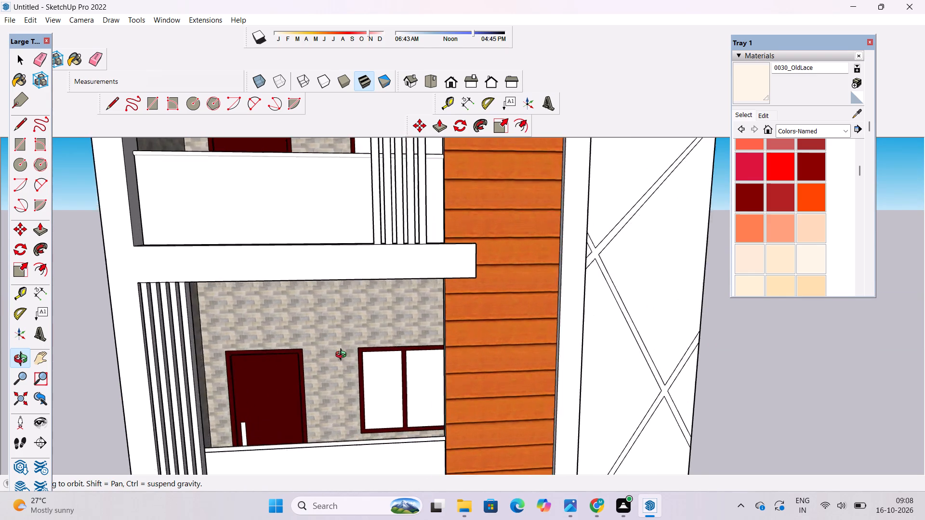
pyautogui.scroll(-4, 343, 356)
pyautogui.scroll(4, 344, 355)
pyautogui.scroll(-1, 342, 354)
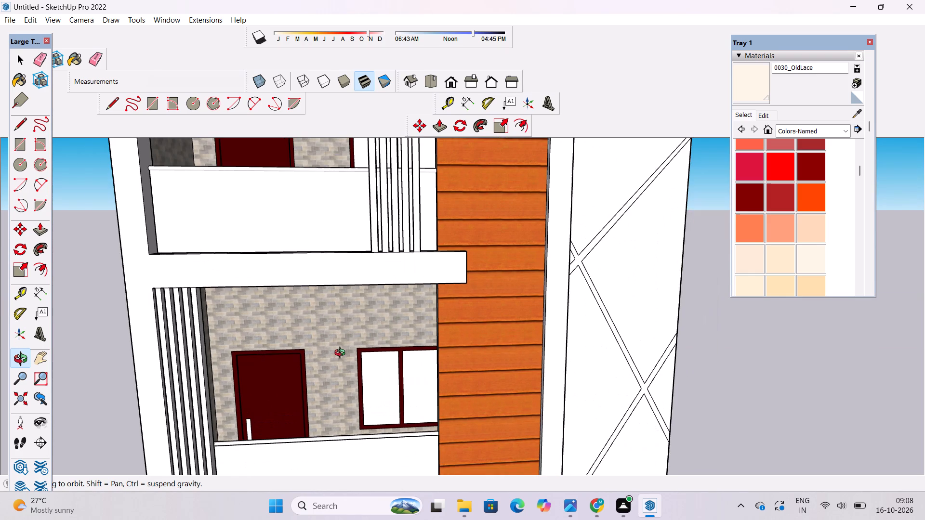
pyautogui.scroll(1, 342, 354)
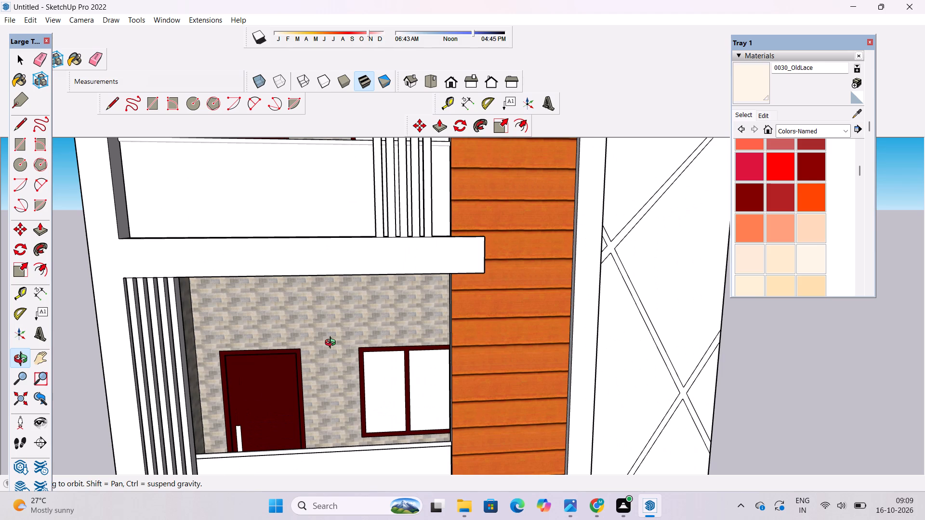
pyautogui.scroll(-4, 298, 321)
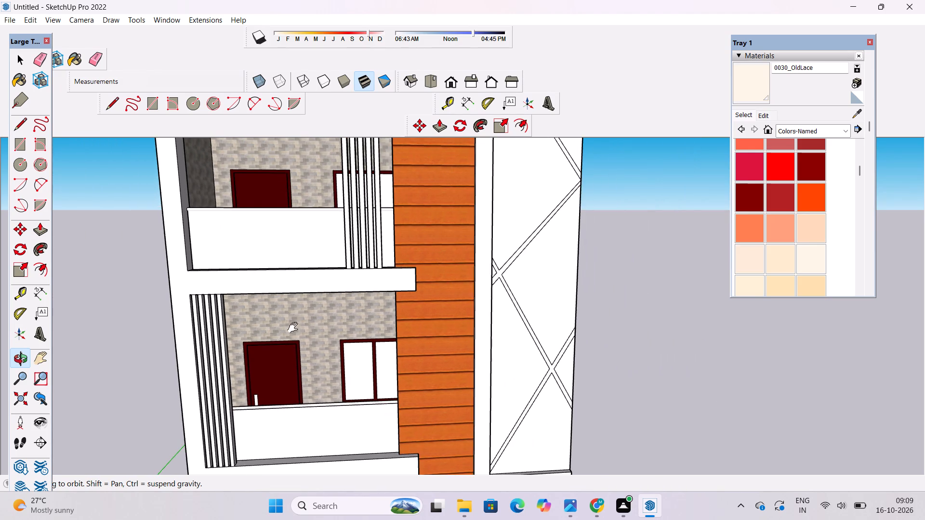
pyautogui.keyDown('shift'); pyautogui.moveTo(295, 328); pyautogui.dragTo(276, 305); pyautogui.keyUp('shift')
pyautogui.moveTo(276, 305); pyautogui.dragTo(283, 323)
pyautogui.scroll(-5, 284, 324)
pyautogui.moveTo(239, 319); pyautogui.dragTo(241, 323)
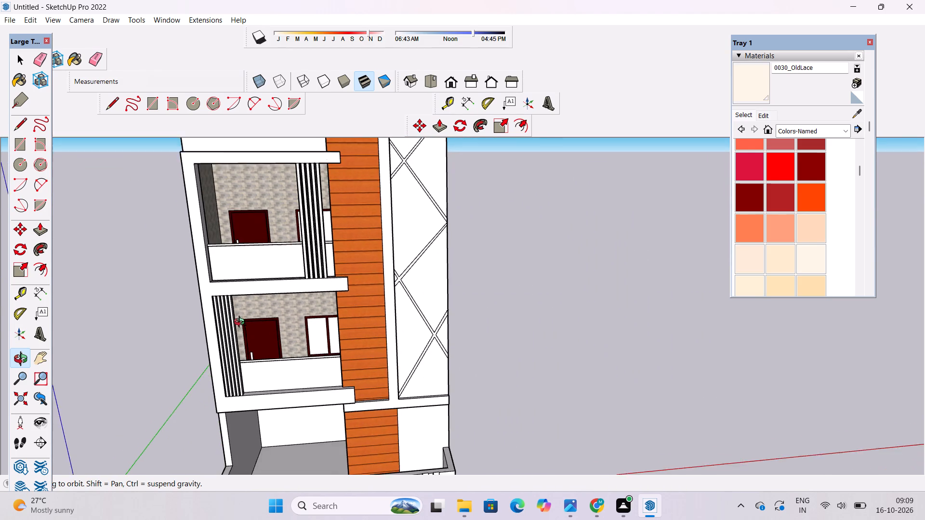
pyautogui.moveTo(241, 323); pyautogui.dragTo(265, 350)
# Paint the front faces of the first two vertical slats on the upper balcony with the named color 0021_DarkRed.
pyautogui.click(819, 159)
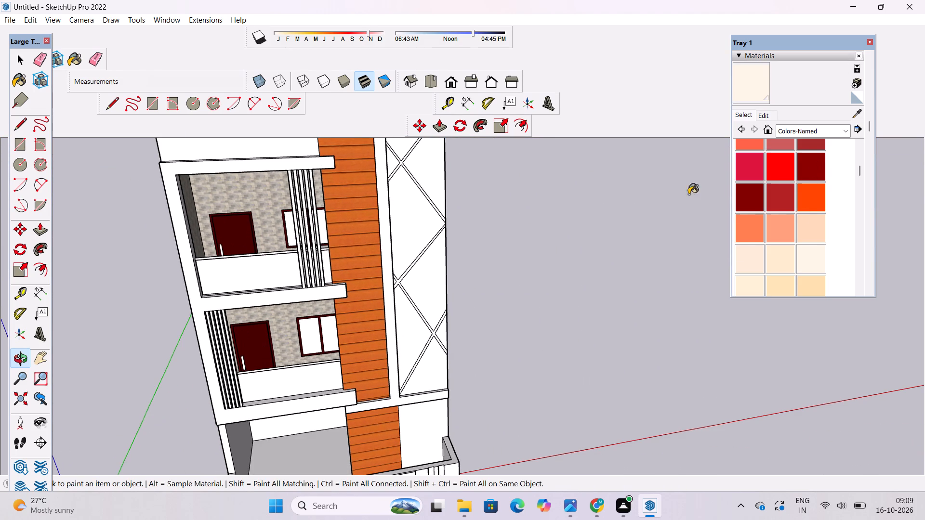
pyautogui.scroll(12, 289, 242)
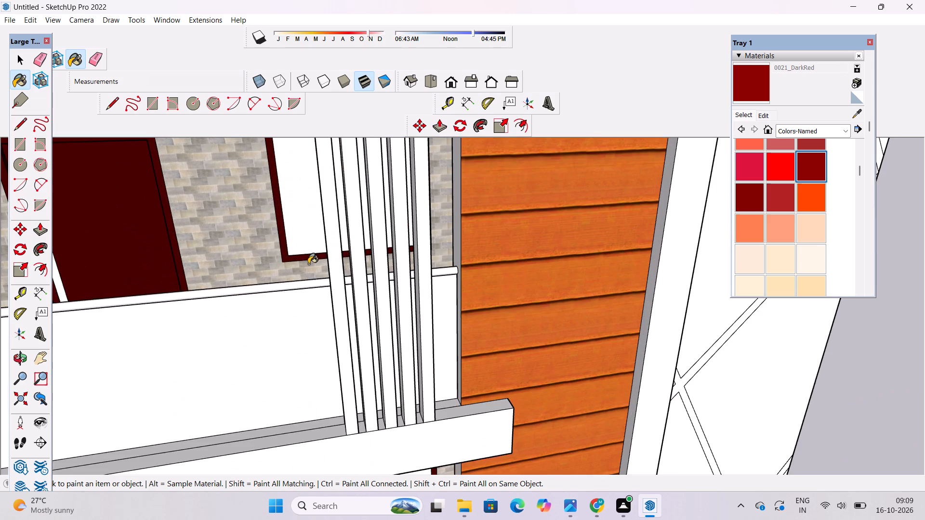
pyautogui.scroll(3, 308, 264)
pyautogui.click(343, 253)
pyautogui.click(386, 238)
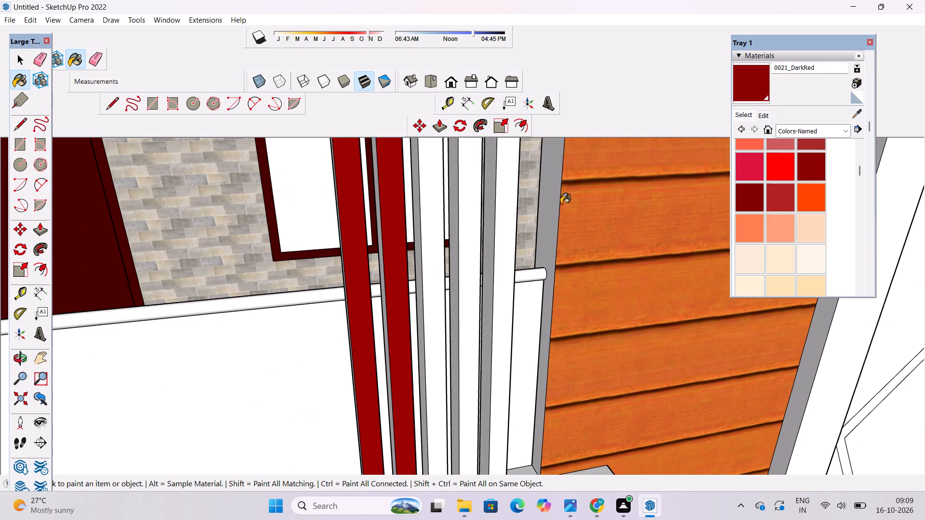
# Darken the 0021_DarkRed material to a deep maroon on the color wheel's brightness scale.
pyautogui.click(766, 119)
pyautogui.click(792, 180)
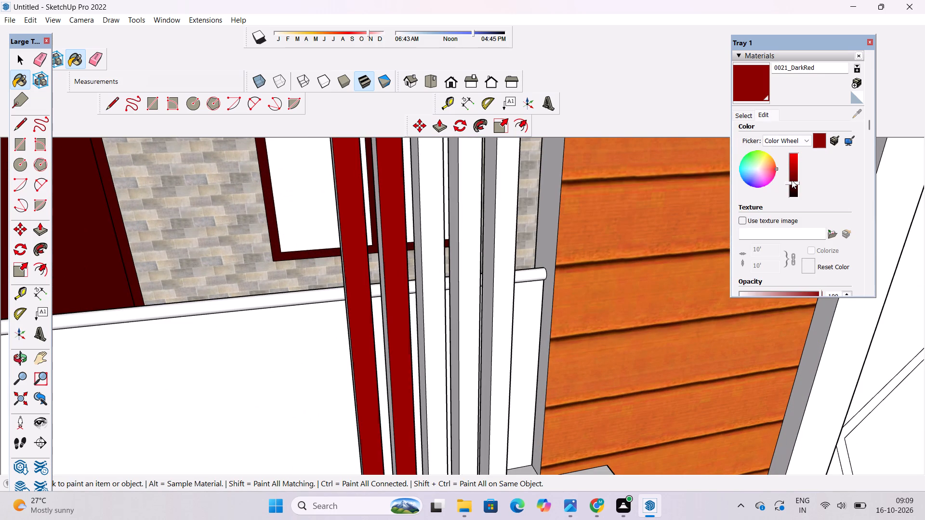
# Paint the remaining front faces of the upper balcony's vertical slats with the darkened 0021_DarkRed, undoing any misplaced paint.
pyautogui.scroll(7, 321, 244)
pyautogui.scroll(-3, 347, 240)
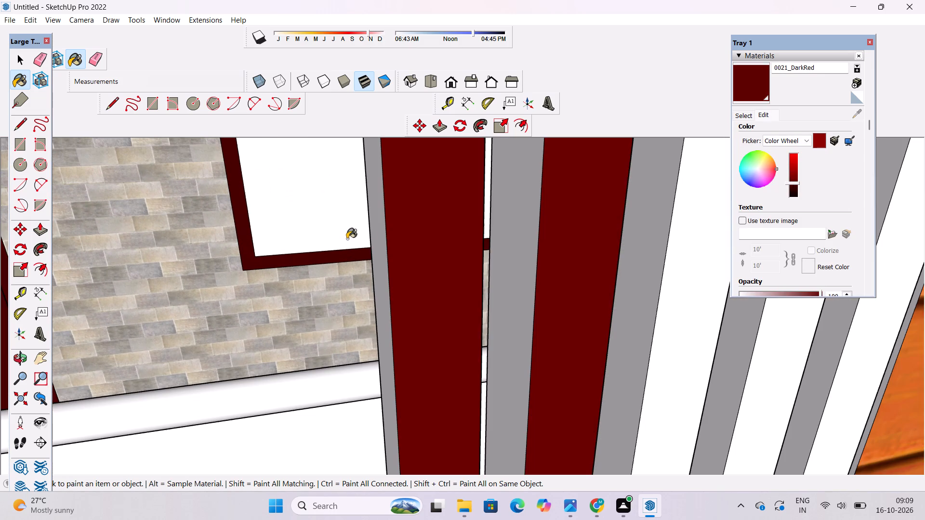
pyautogui.click(380, 234)
pyautogui.click(513, 213)
pyautogui.scroll(-6, 158, 255)
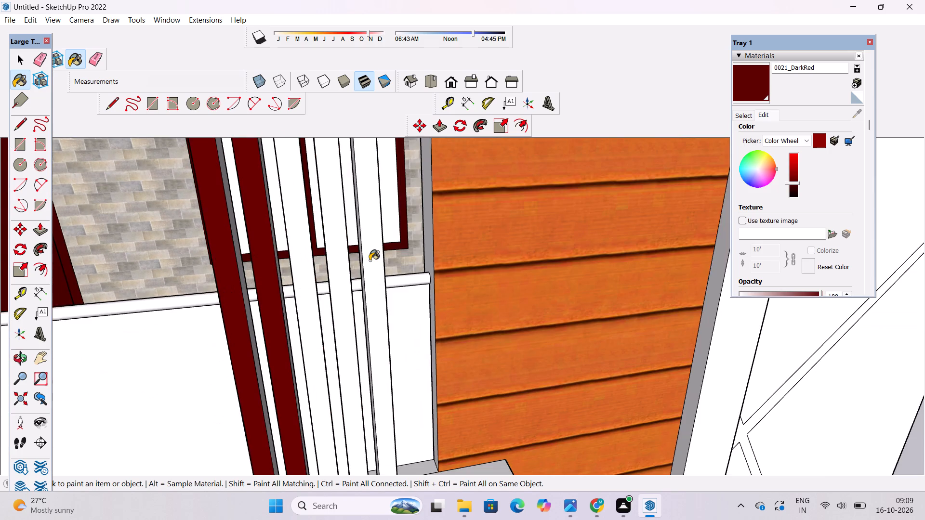
pyautogui.scroll(4, 370, 260)
pyautogui.click(366, 258)
pyautogui.scroll(5, 286, 258)
pyautogui.click(236, 269)
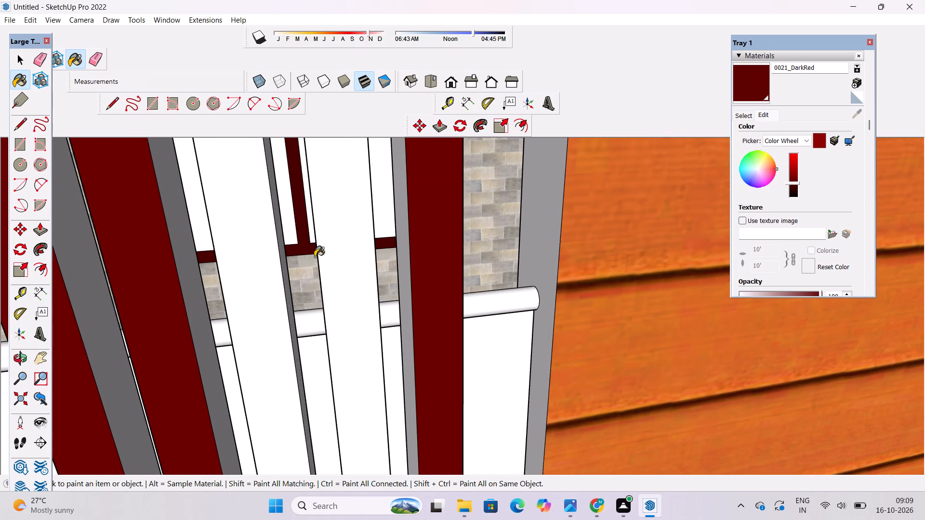
pyautogui.click(315, 257)
pyautogui.hotkey('ctrl', 'z')
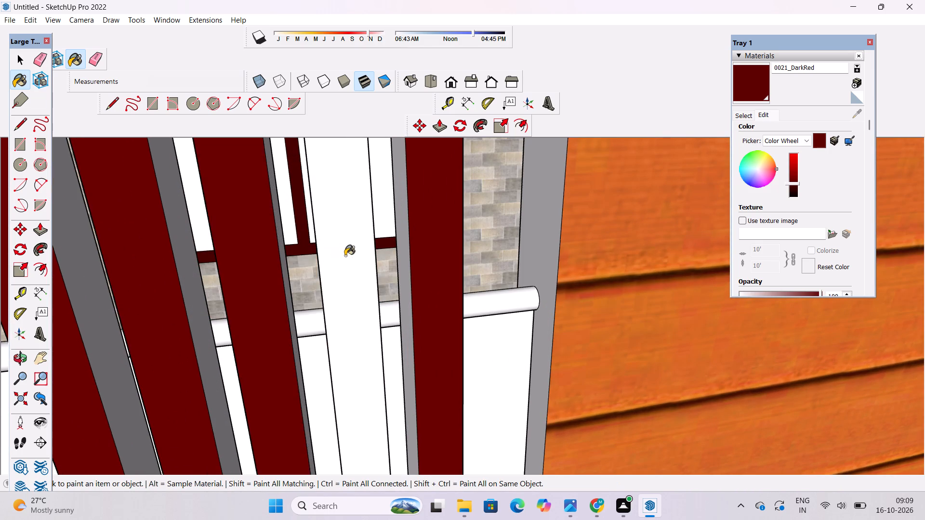
pyautogui.click(345, 256)
# Paint the grey side faces between the upper balcony's vertical slats with the darkened 0021_DarkRed.
pyautogui.scroll(4, 301, 279)
pyautogui.scroll(-3, 285, 283)
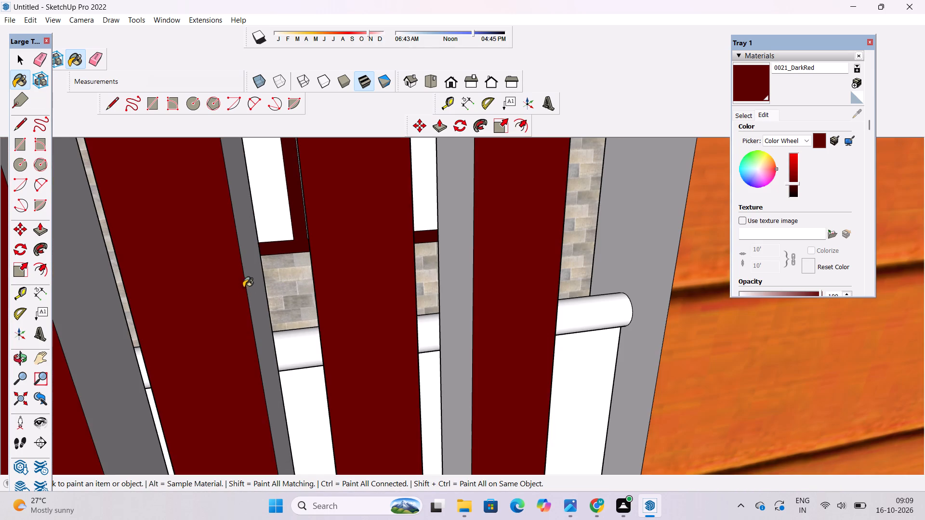
pyautogui.click(253, 282)
pyautogui.click(447, 248)
pyautogui.scroll(-3, 460, 241)
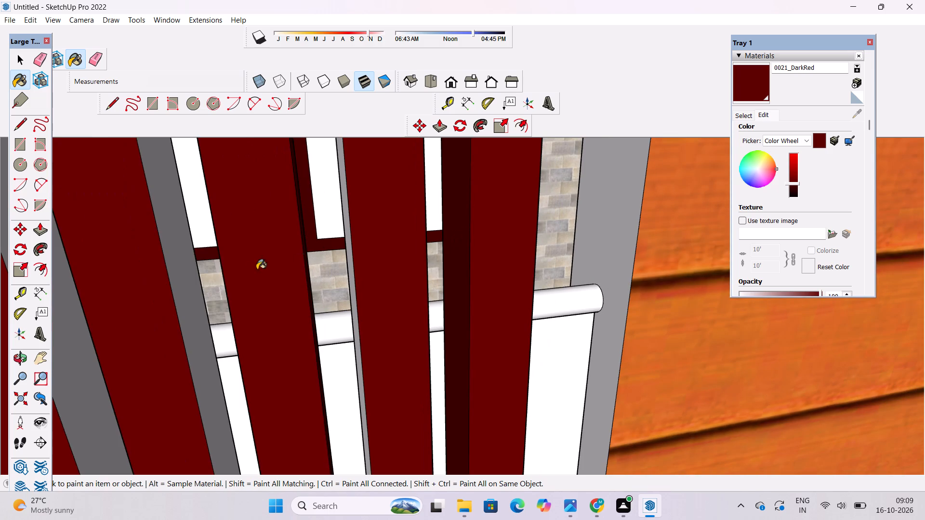
pyautogui.click(189, 285)
pyautogui.scroll(3, 339, 267)
pyautogui.scroll(-1, 360, 261)
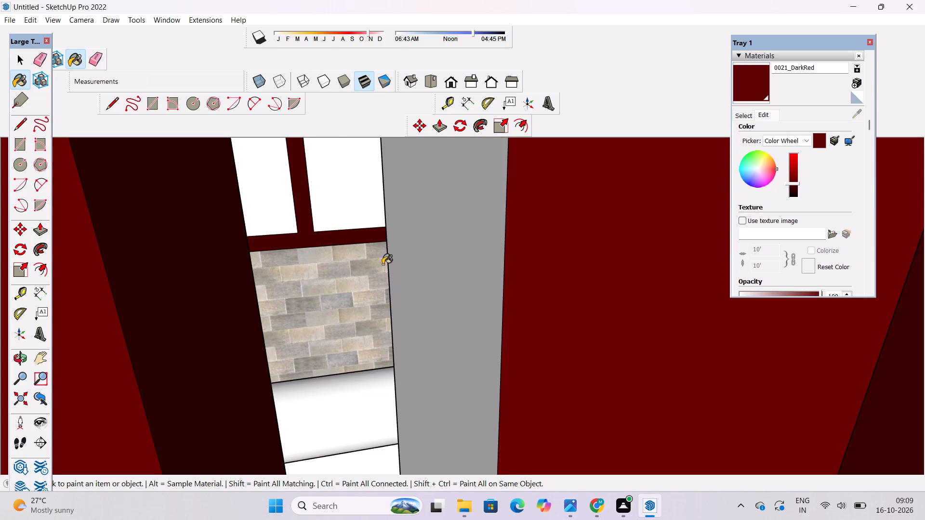
pyautogui.click(422, 263)
pyautogui.scroll(-20, 424, 250)
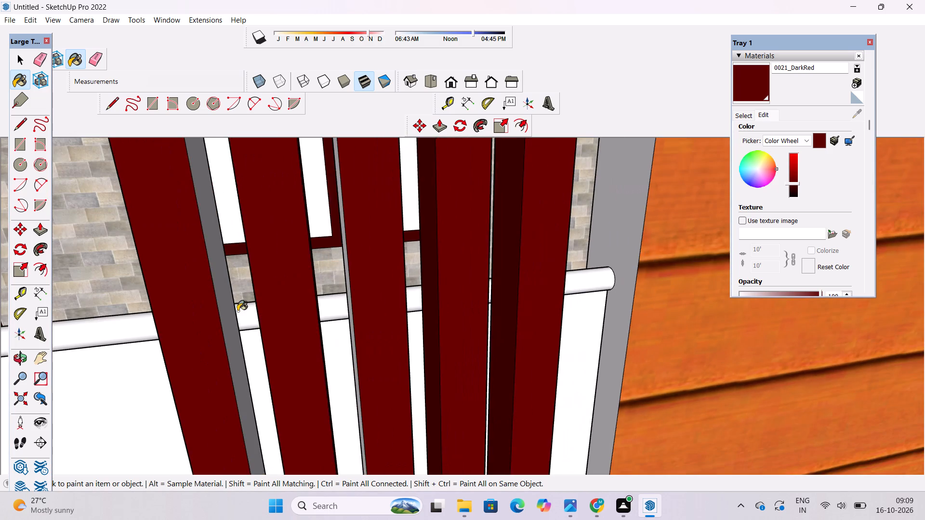
pyautogui.scroll(3, 238, 311)
pyautogui.click(213, 287)
pyautogui.scroll(4, 381, 273)
pyautogui.scroll(-4, 397, 268)
pyautogui.click(440, 266)
pyautogui.scroll(-11, 146, 286)
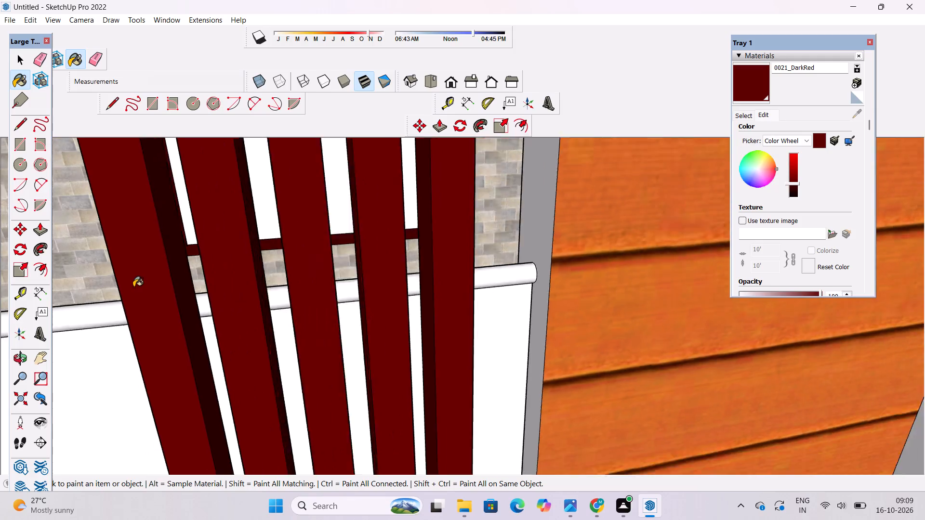
pyautogui.scroll(5, 548, 254)
pyautogui.scroll(4, 246, 316)
pyautogui.click(246, 317)
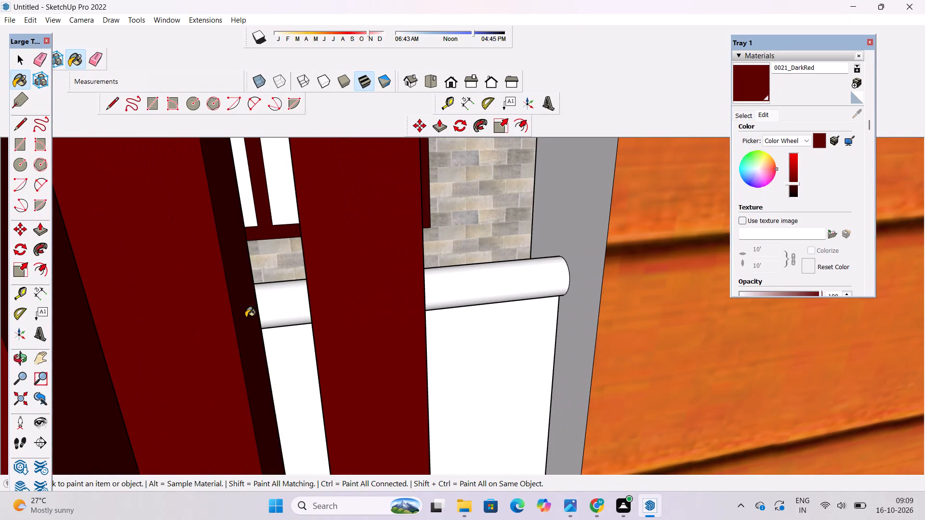
# Paint the outer side face of the upper balcony's last slat, facing the orange cladding, with 0021_DarkRed.
pyautogui.scroll(-9, 246, 317)
pyautogui.press('o')
pyautogui.moveTo(405, 304); pyautogui.dragTo(253, 278)
pyautogui.scroll(-7, 252, 264)
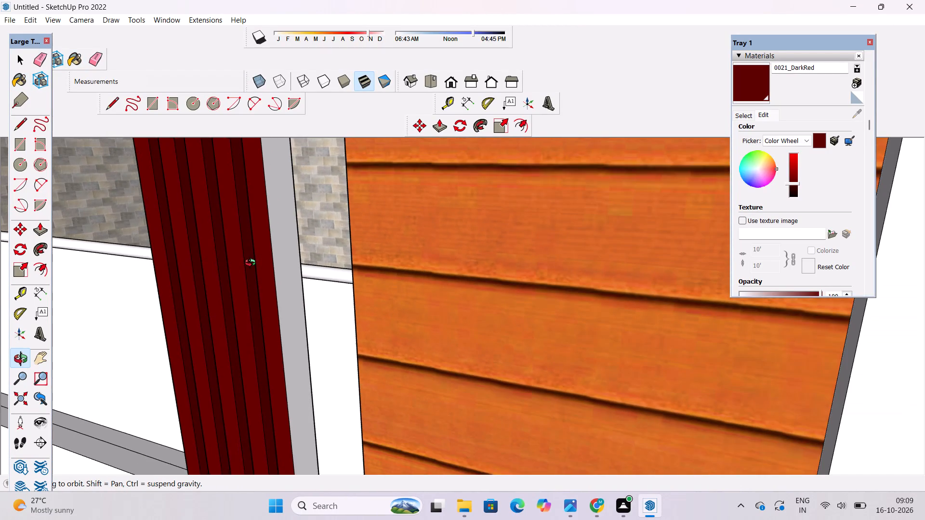
pyautogui.moveTo(252, 264); pyautogui.dragTo(292, 293)
pyautogui.click(752, 89)
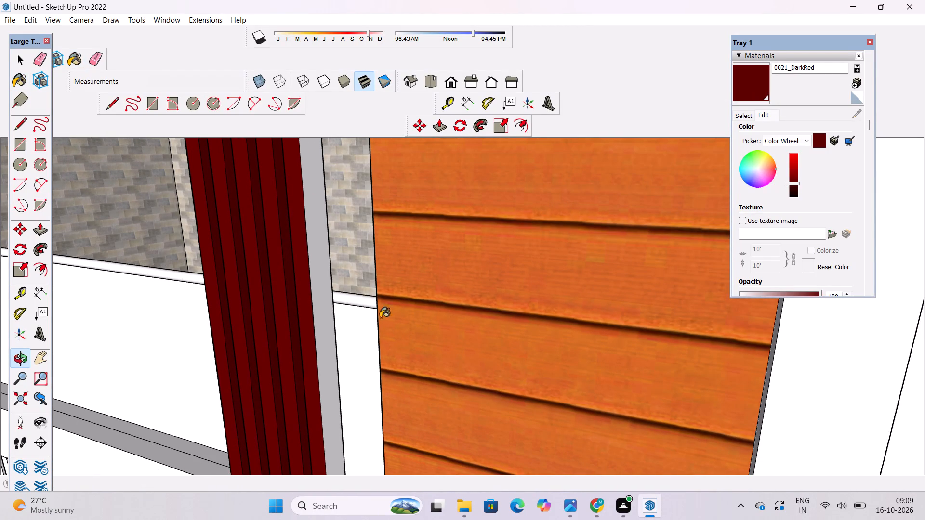
pyautogui.scroll(2, 357, 333)
pyautogui.click(309, 308)
# From inside the upper balcony, paint the grey rear faces of all five vertical slats with 0021_DarkRed.
pyautogui.press('o')
pyautogui.scroll(-3, 310, 302)
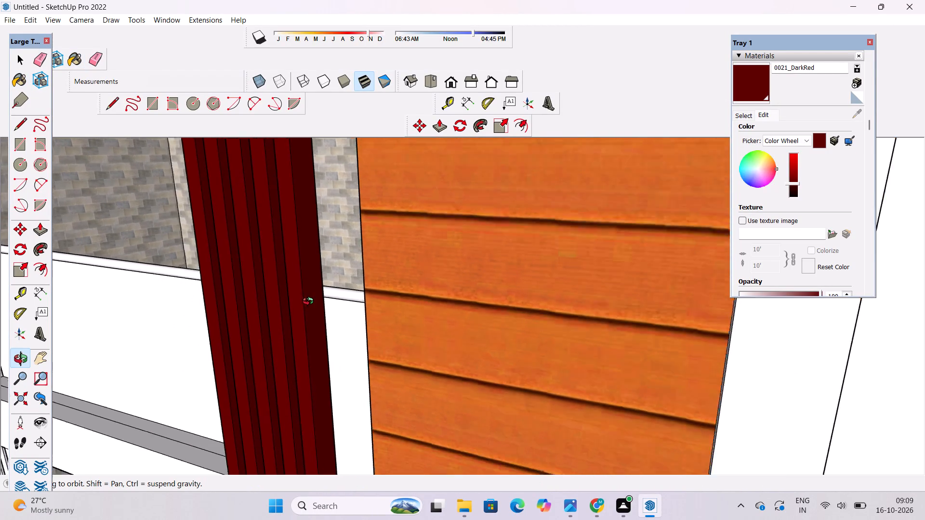
pyautogui.scroll(-2, 310, 302)
pyautogui.moveTo(203, 339); pyautogui.dragTo(410, 318)
pyautogui.scroll(-5, 410, 318)
pyautogui.keyDown('shift'); pyautogui.moveTo(420, 314); pyautogui.dragTo(195, 283); pyautogui.keyUp('shift')
pyautogui.moveTo(195, 283); pyautogui.dragTo(213, 310)
pyautogui.scroll(5, 222, 312)
pyautogui.moveTo(227, 316); pyautogui.dragTo(471, 346)
pyautogui.scroll(3, 602, 234)
pyautogui.scroll(-4, 602, 234)
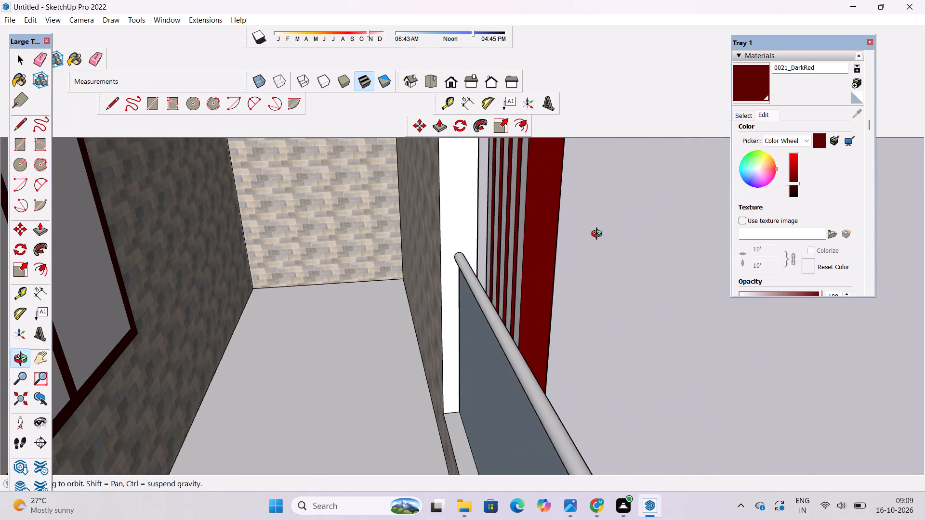
pyautogui.click(750, 85)
pyautogui.scroll(8, 488, 258)
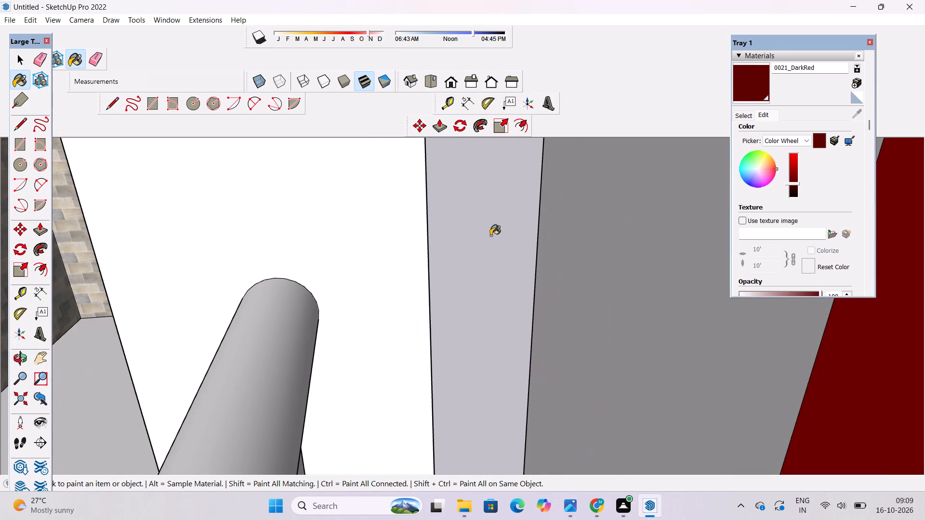
pyautogui.scroll(-4, 490, 235)
pyautogui.scroll(3, 542, 253)
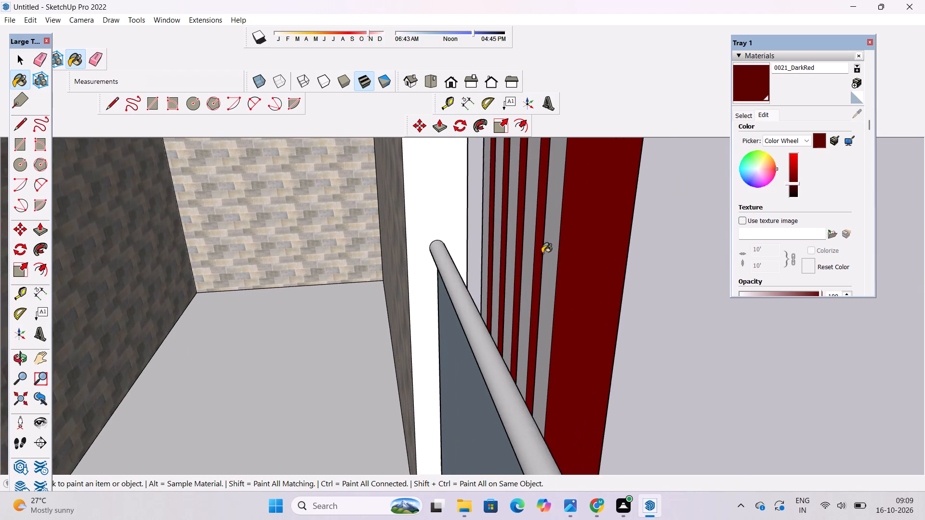
pyautogui.scroll(2, 542, 253)
pyautogui.scroll(-1, 542, 253)
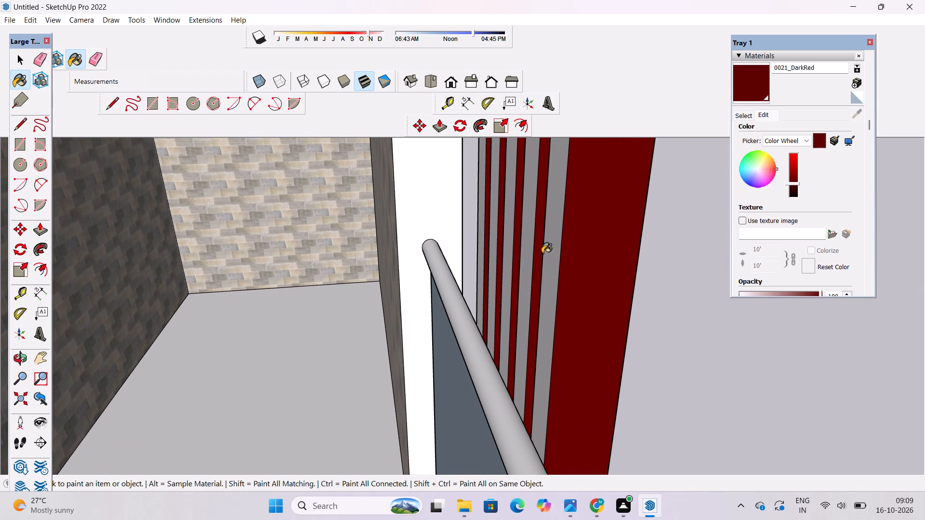
pyautogui.scroll(-1, 542, 253)
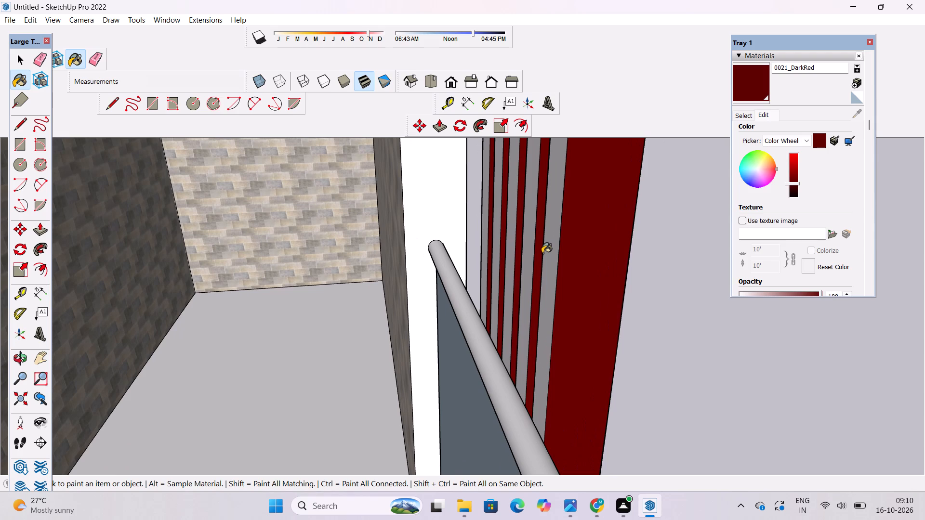
pyautogui.click(552, 271)
pyautogui.click(529, 238)
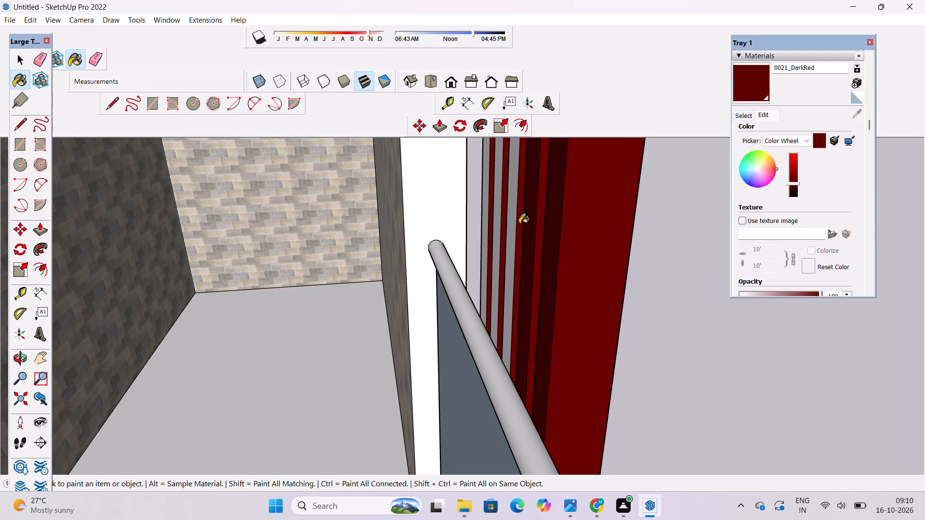
pyautogui.click(511, 218)
pyautogui.click(498, 205)
pyautogui.click(484, 201)
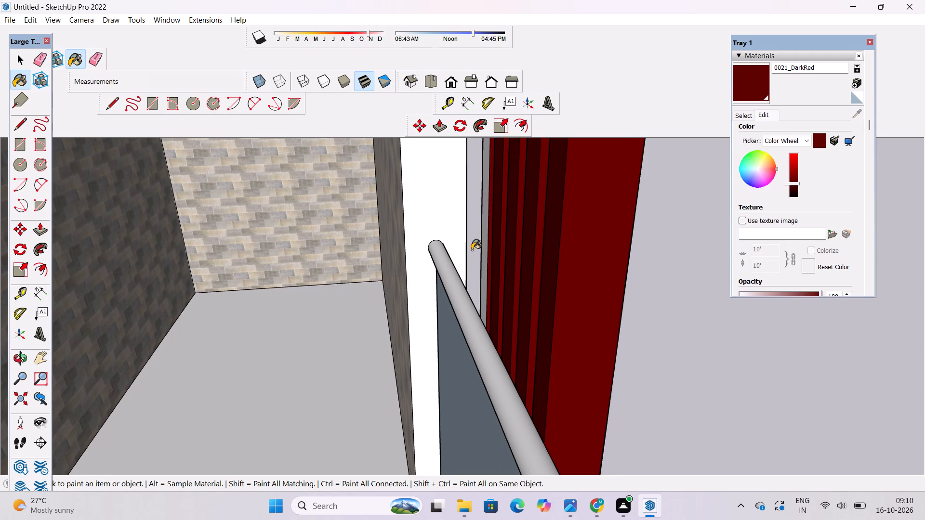
# Paint the front faces of the lower balcony's five vertical slats with the darkened 0021_DarkRed.
pyautogui.press('o')
pyautogui.moveTo(707, 304); pyautogui.dragTo(411, 257)
pyautogui.scroll(-11, 411, 257)
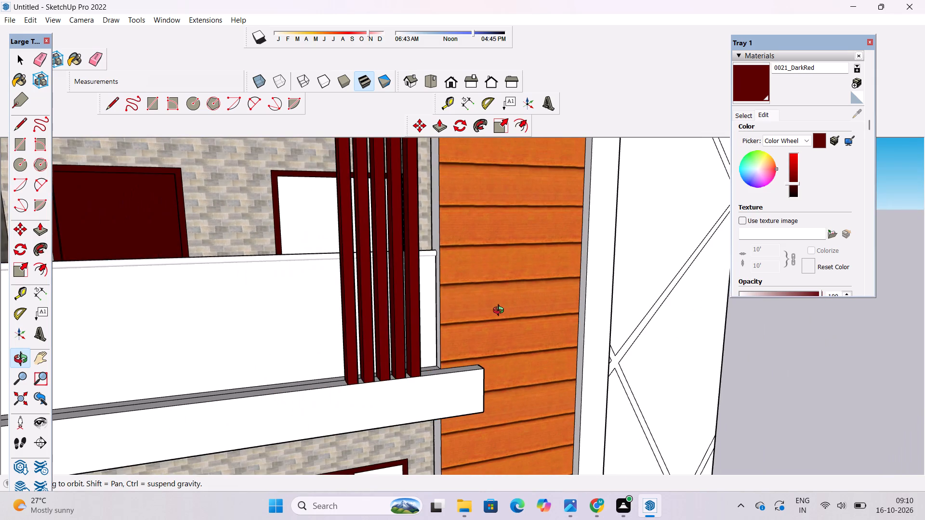
pyautogui.scroll(-11, 501, 311)
pyautogui.moveTo(527, 312); pyautogui.dragTo(489, 305)
pyautogui.keyDown('shift'); pyautogui.moveTo(436, 351); pyautogui.dragTo(432, 323); pyautogui.keyUp('shift')
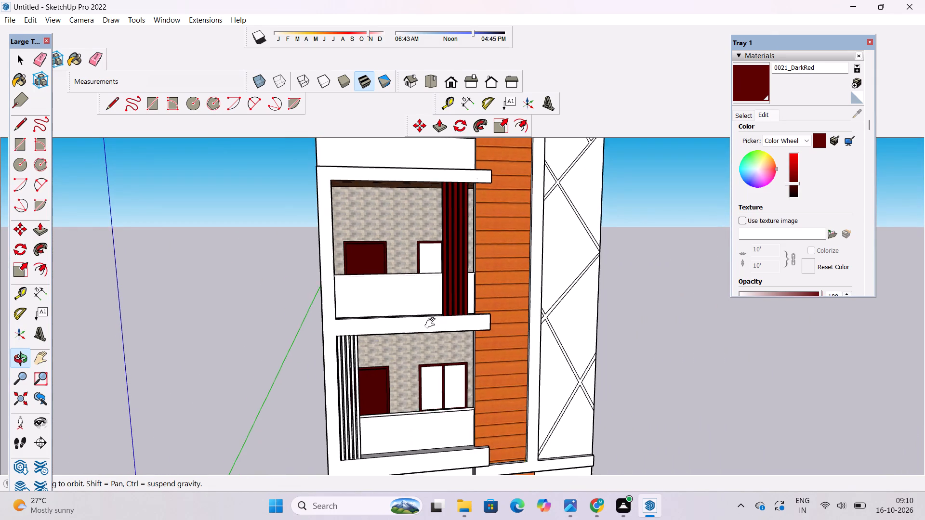
pyautogui.keyDown('shift'); pyautogui.moveTo(432, 323); pyautogui.dragTo(432, 321); pyautogui.keyUp('shift')
pyautogui.moveTo(432, 321); pyautogui.dragTo(438, 334)
pyautogui.scroll(1, 378, 336)
pyautogui.scroll(-3, 360, 324)
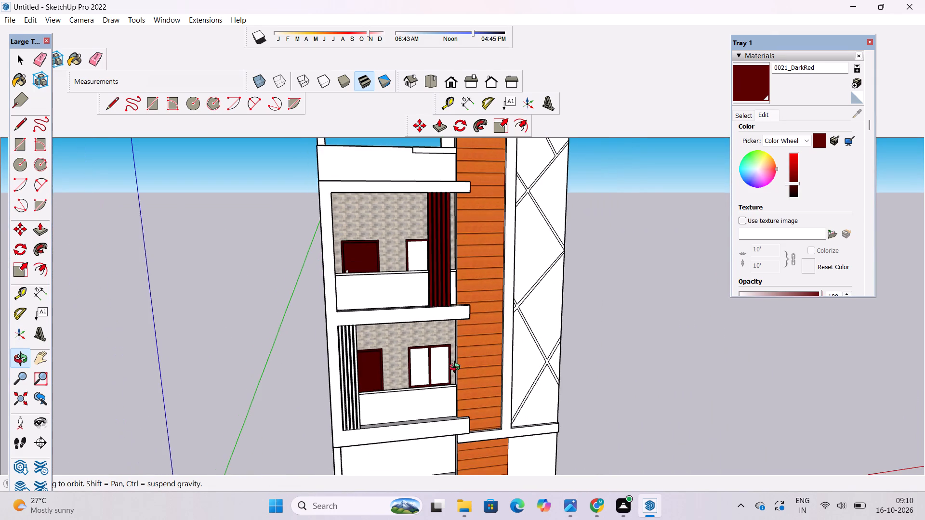
pyautogui.moveTo(442, 370); pyautogui.dragTo(358, 381)
pyautogui.scroll(5, 380, 328)
pyautogui.click(755, 67)
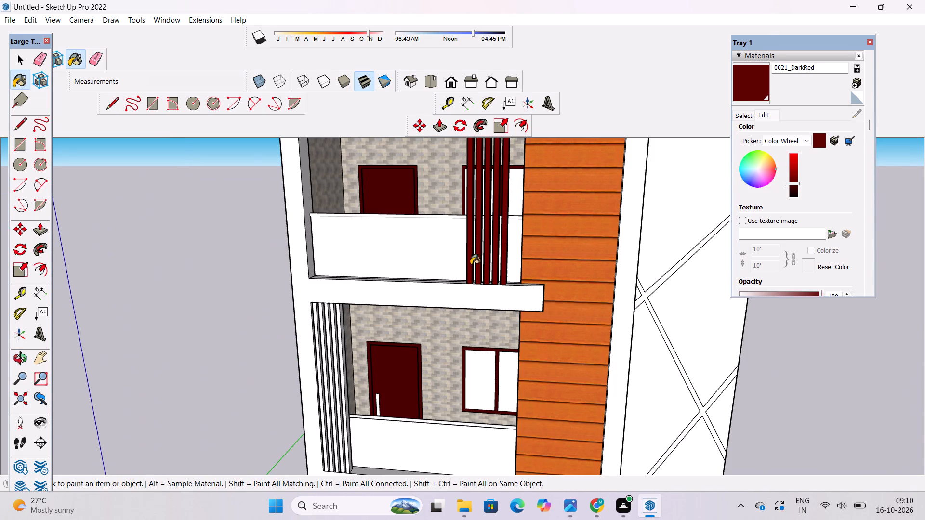
pyautogui.scroll(9, 317, 413)
pyautogui.click(320, 357)
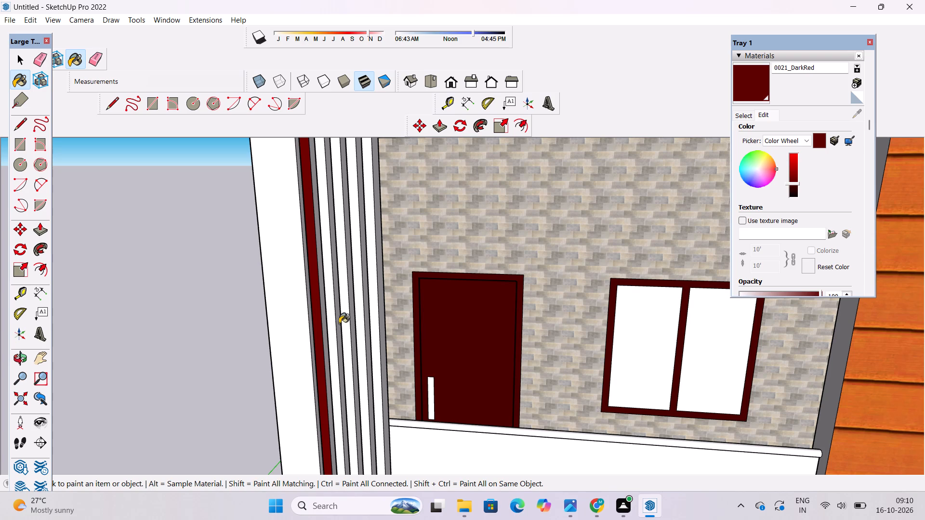
pyautogui.click(331, 309)
pyautogui.click(375, 294)
pyautogui.click(357, 257)
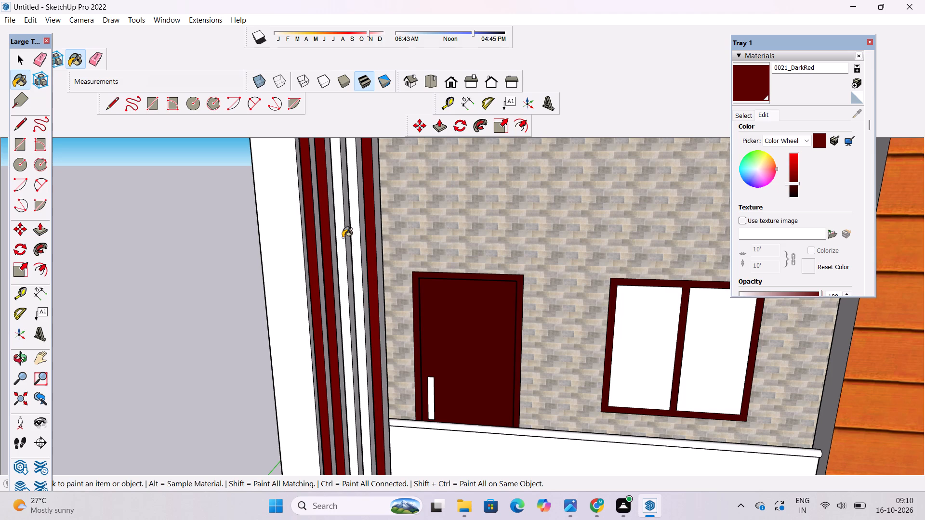
pyautogui.click(342, 235)
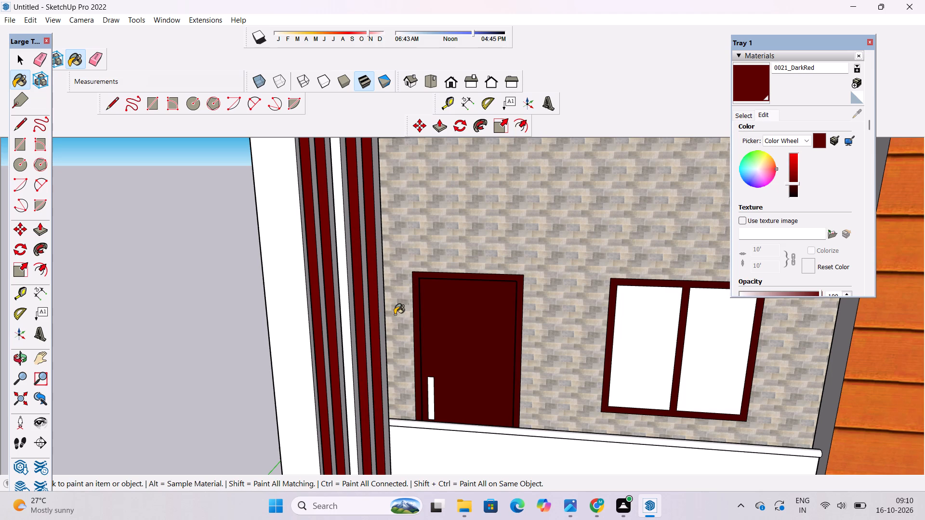
# Paint the grey side faces of the lower balcony's vertical slats that face the door with the darkened 0021_DarkRed.
pyautogui.scroll(-3, 350, 280)
pyautogui.scroll(5, 388, 367)
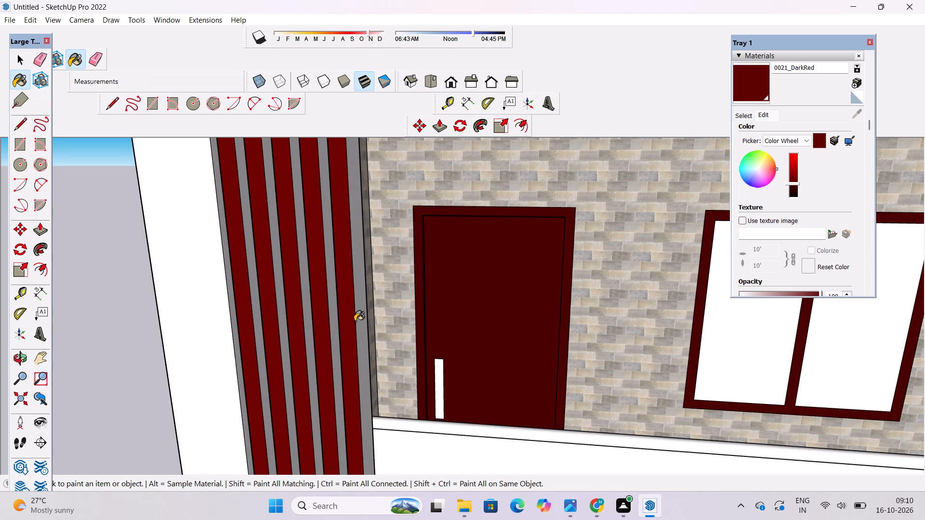
pyautogui.scroll(3, 359, 303)
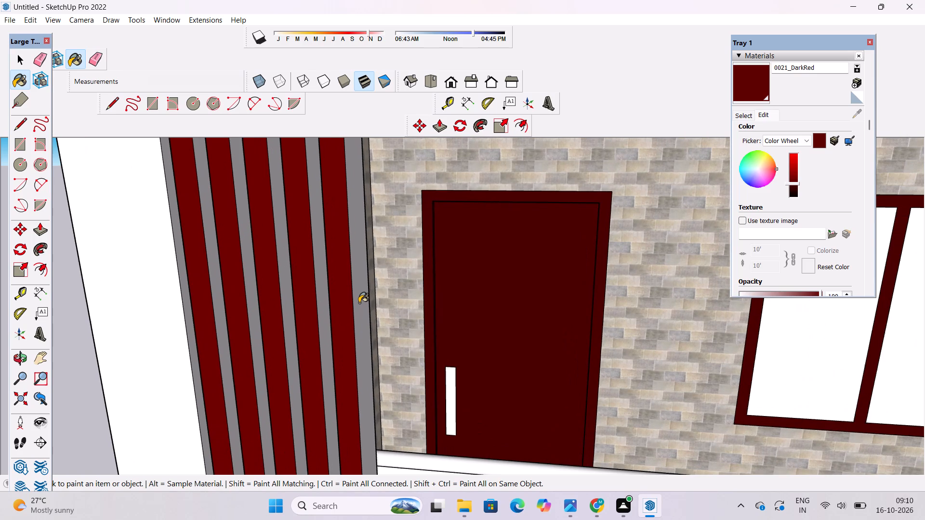
pyautogui.scroll(-2, 359, 303)
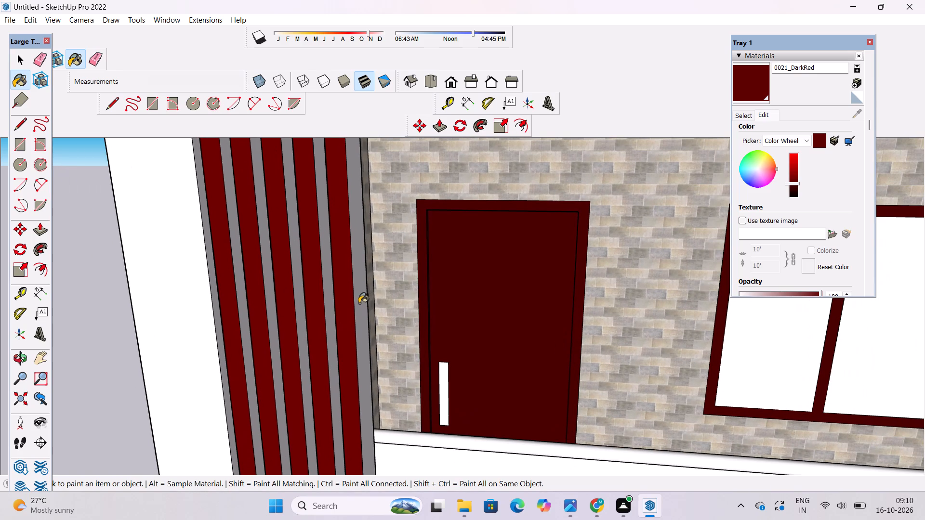
pyautogui.scroll(2, 359, 303)
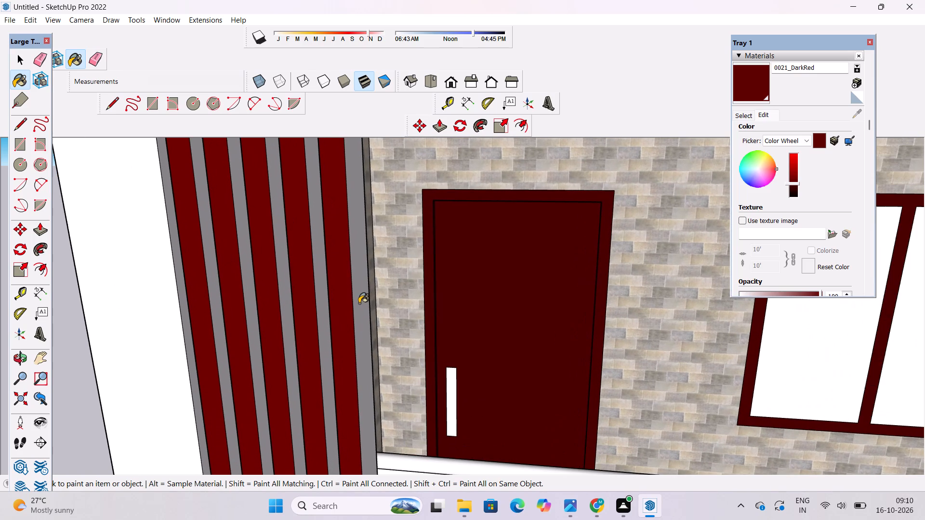
pyautogui.scroll(-1, 359, 303)
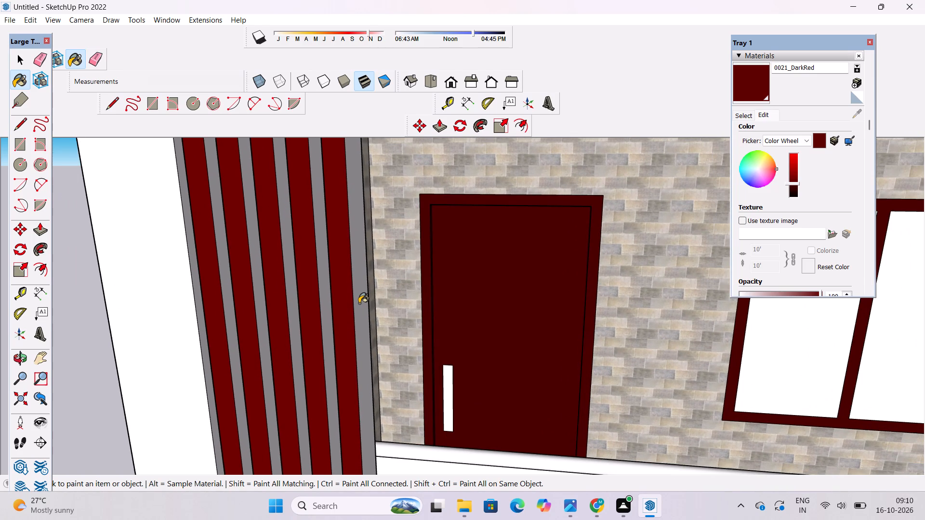
pyautogui.scroll(1, 358, 303)
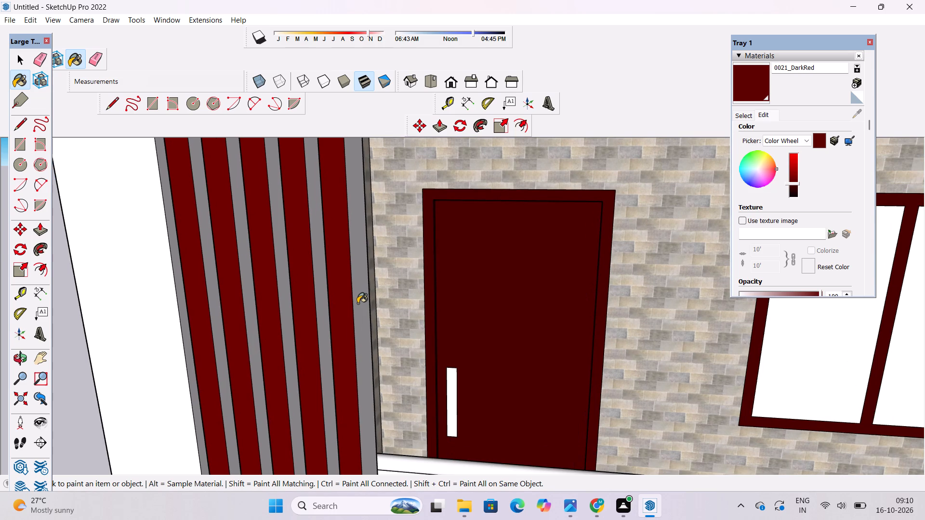
pyautogui.scroll(-3, 357, 303)
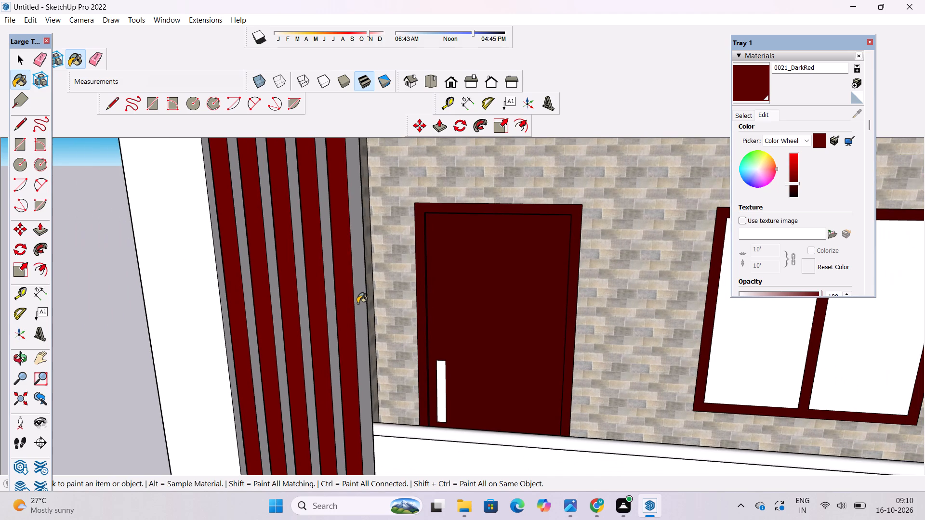
pyautogui.scroll(3, 357, 303)
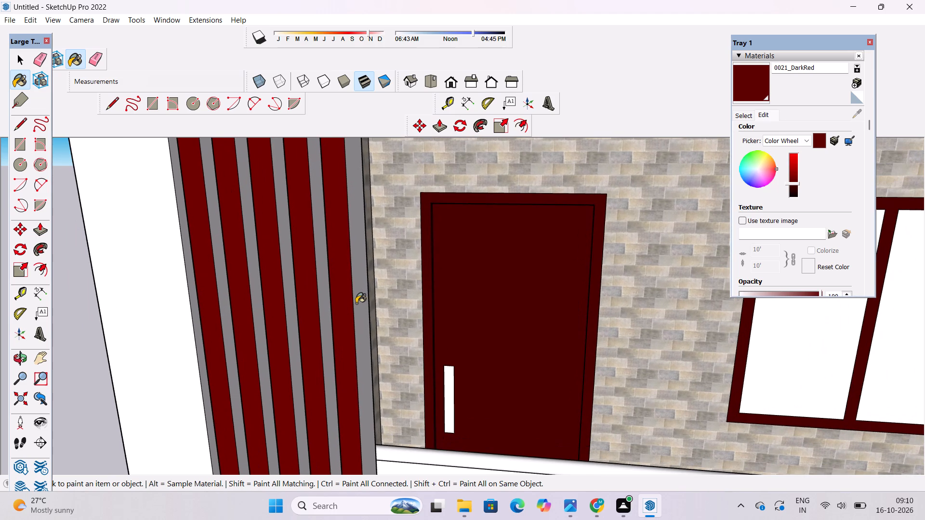
pyautogui.scroll(-4, 356, 303)
pyautogui.scroll(4, 362, 309)
pyautogui.click(362, 309)
pyautogui.scroll(3, 323, 309)
pyautogui.click(317, 301)
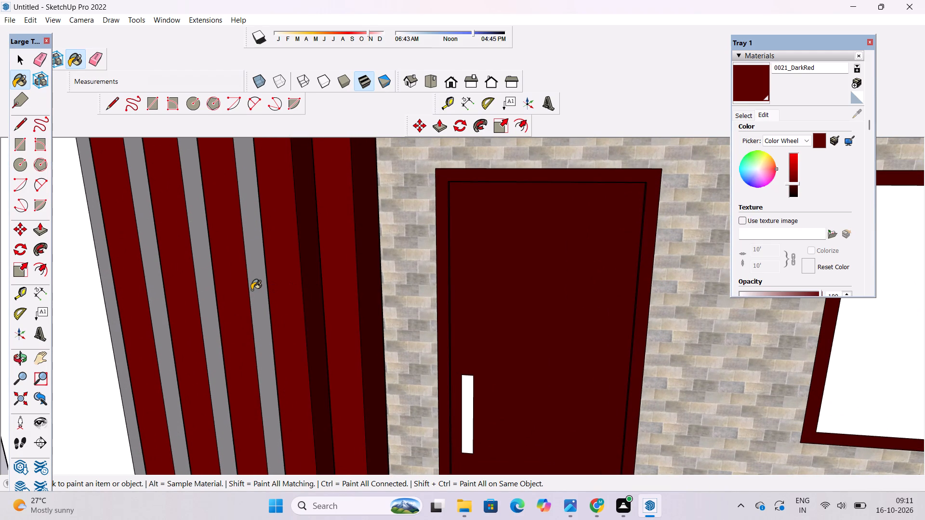
pyautogui.click(251, 290)
pyautogui.click(208, 296)
pyautogui.click(155, 297)
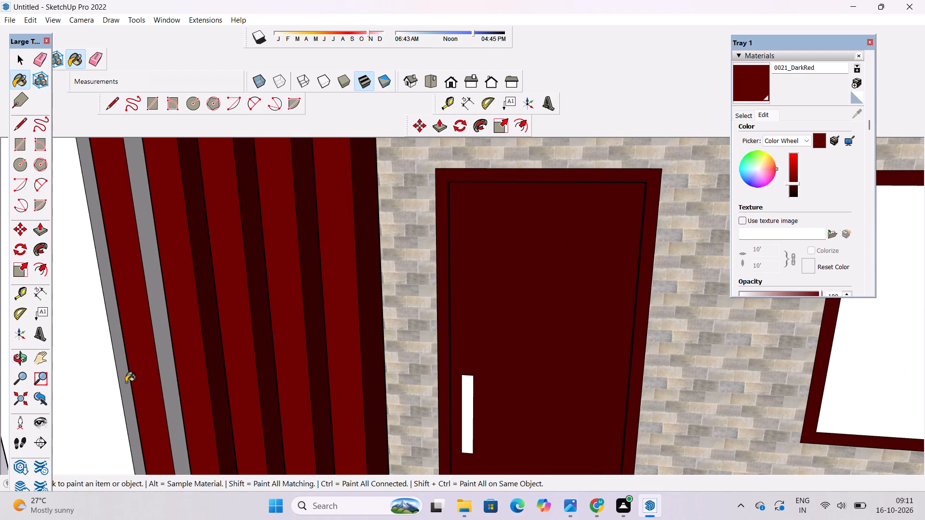
# From inside the lower balcony, paint the grey rear faces of all five vertical slats with 0021_DarkRed.
pyautogui.press('o')
pyautogui.moveTo(540, 417); pyautogui.dragTo(399, 424)
pyautogui.moveTo(354, 432); pyautogui.dragTo(469, 372)
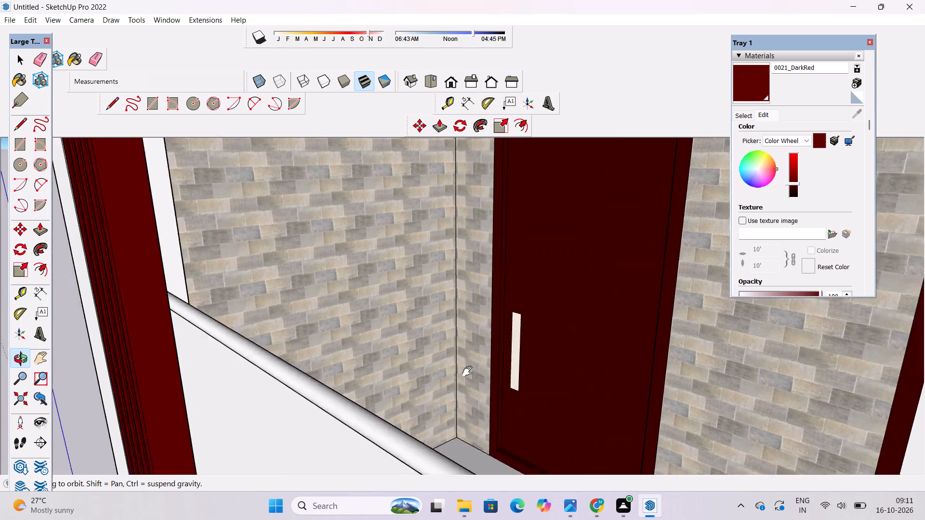
pyautogui.moveTo(469, 372); pyautogui.dragTo(488, 358)
pyautogui.moveTo(487, 360); pyautogui.dragTo(365, 437)
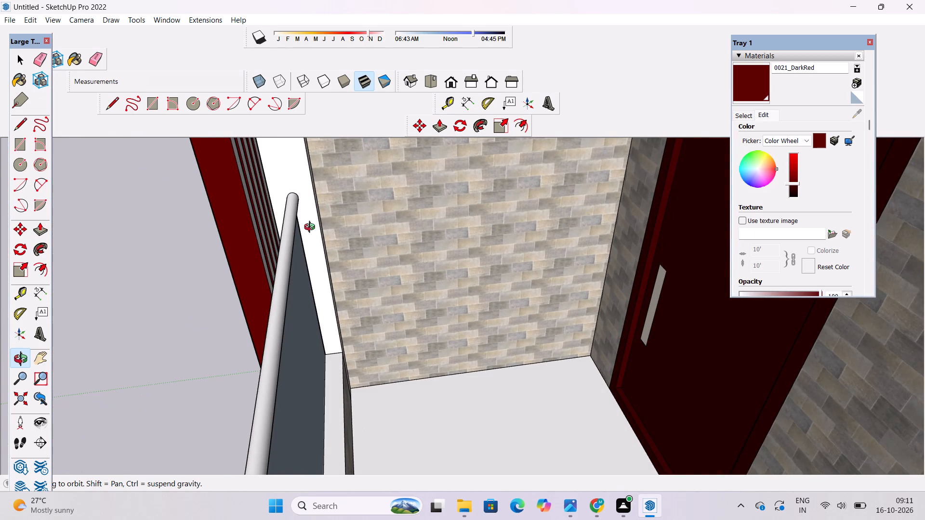
pyautogui.scroll(2, 312, 228)
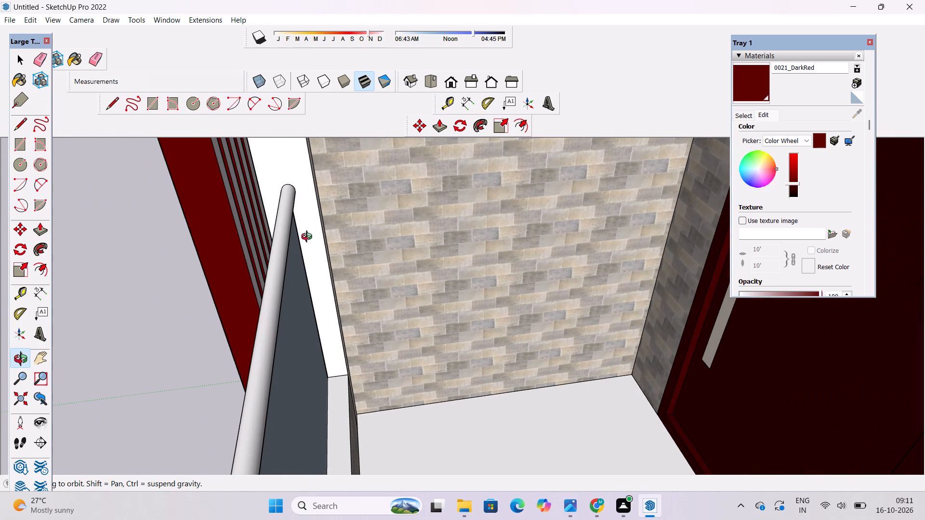
pyautogui.keyDown('shift'); pyautogui.moveTo(321, 246); pyautogui.dragTo(357, 314); pyautogui.keyUp('shift')
pyautogui.moveTo(357, 315); pyautogui.dragTo(274, 323)
pyautogui.keyDown('shift'); pyautogui.moveTo(277, 257); pyautogui.dragTo(331, 318); pyautogui.keyUp('shift')
pyautogui.moveTo(330, 319); pyautogui.dragTo(276, 325)
pyautogui.moveTo(753, 74); pyautogui.dragTo(732, 74)
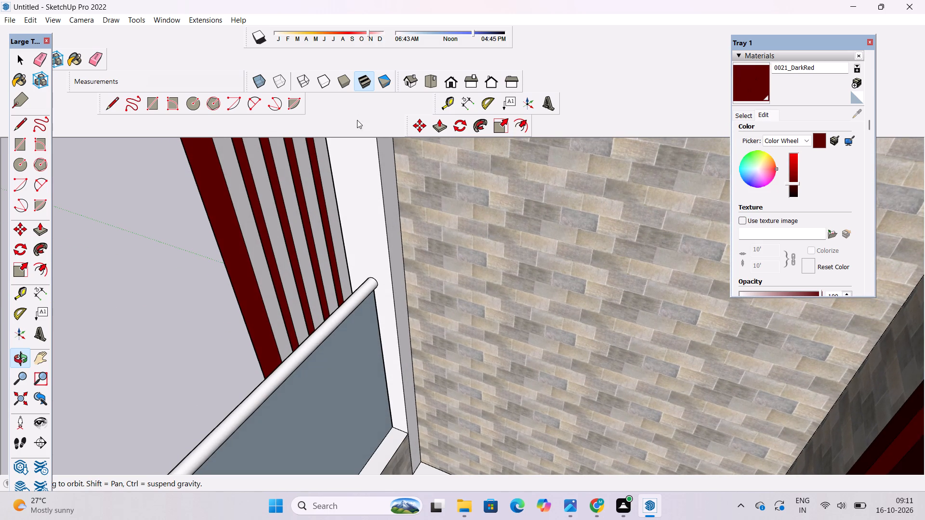
pyautogui.scroll(4, 326, 215)
pyautogui.click(742, 80)
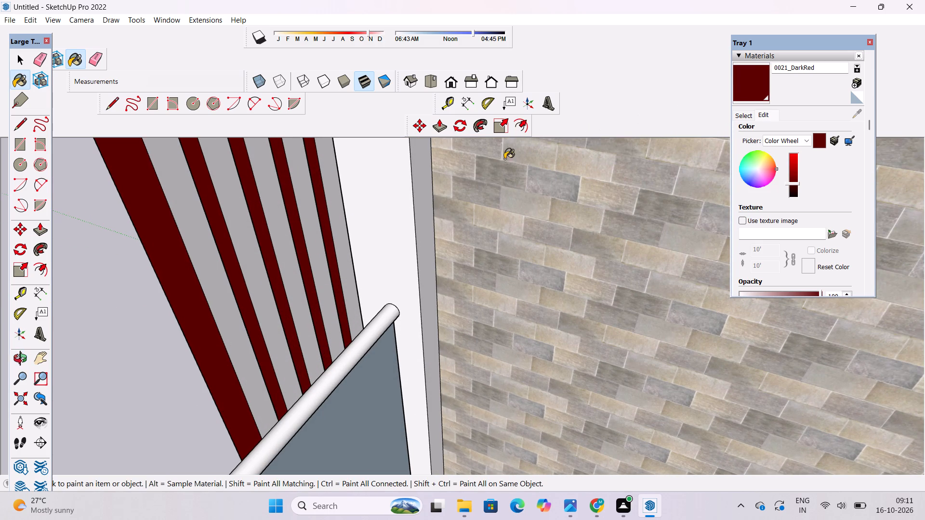
pyautogui.click(334, 224)
pyautogui.click(309, 248)
pyautogui.click(283, 266)
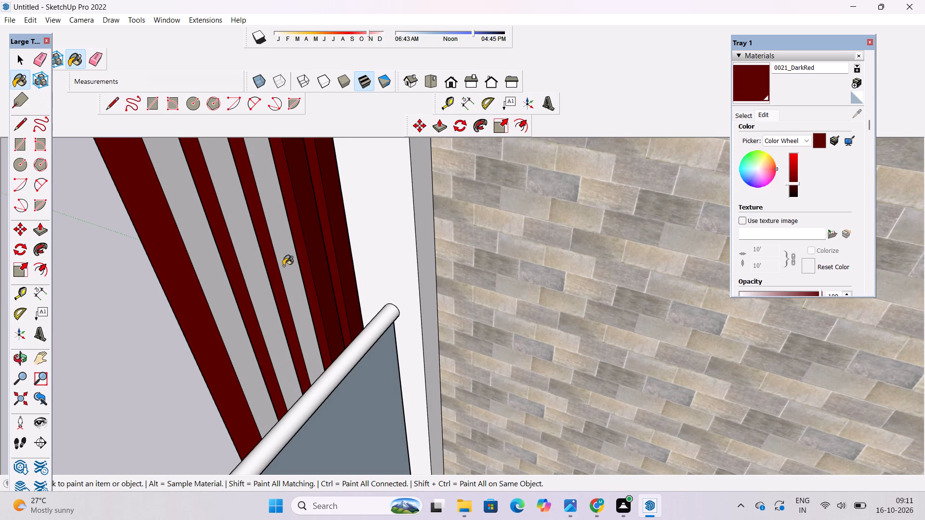
pyautogui.click(264, 283)
pyautogui.click(230, 317)
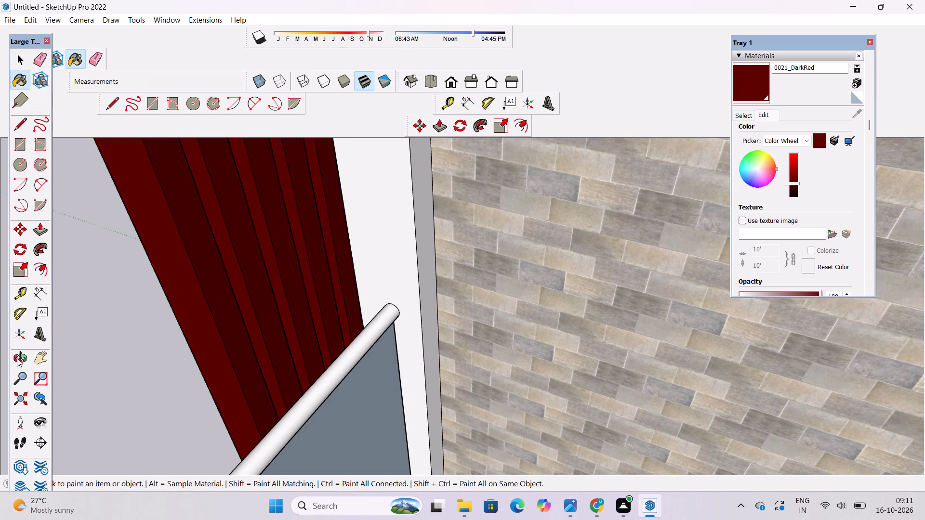
# Paint the five unpainted side faces of the lower balcony's slats, facing the building's outer edge, with 0021_DarkRed.
pyautogui.click(17, 358)
pyautogui.moveTo(266, 334); pyautogui.dragTo(809, 289)
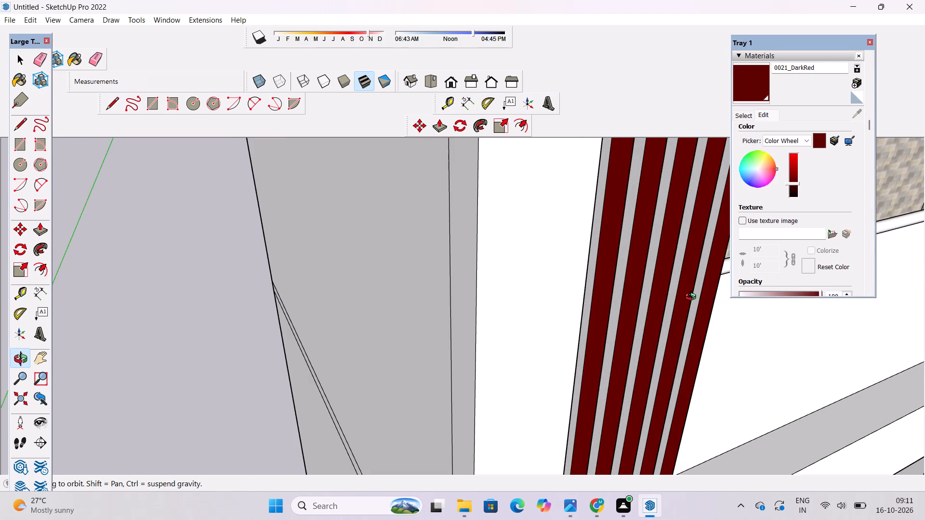
pyautogui.moveTo(653, 299); pyautogui.dragTo(463, 322)
pyautogui.moveTo(419, 337); pyautogui.dragTo(310, 347)
pyautogui.moveTo(308, 347); pyautogui.dragTo(402, 345)
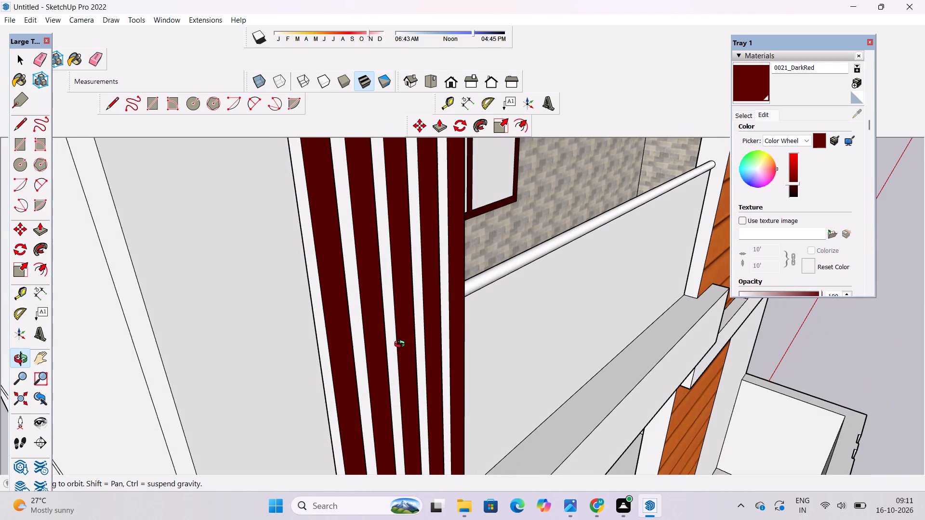
pyautogui.click(748, 85)
pyautogui.scroll(4, 315, 316)
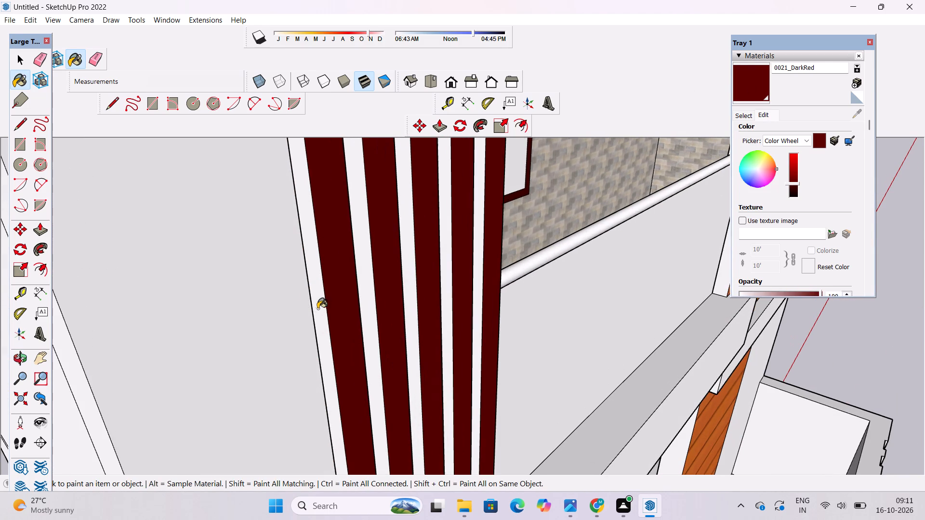
pyautogui.click(319, 306)
pyautogui.click(372, 273)
pyautogui.click(418, 254)
pyautogui.click(459, 227)
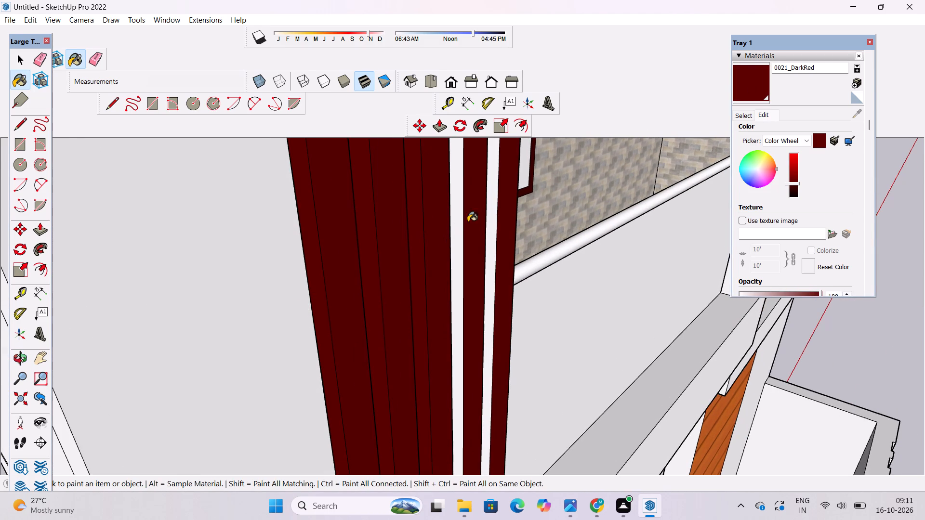
pyautogui.click(489, 210)
# Examine the whole front facade, including the painted slats on both balconies.
pyautogui.click(17, 353)
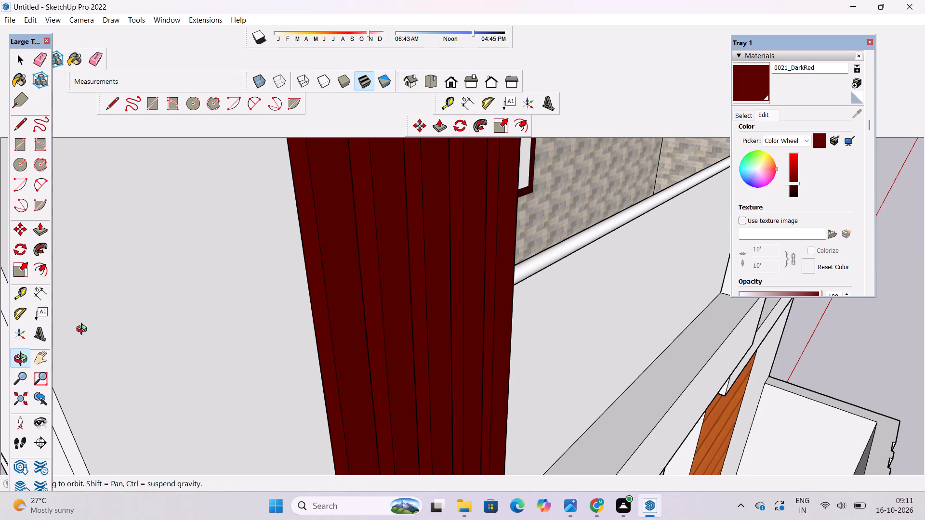
pyautogui.scroll(-20, 84, 330)
pyautogui.scroll(-4, 84, 330)
pyautogui.moveTo(261, 361); pyautogui.dragTo(238, 329)
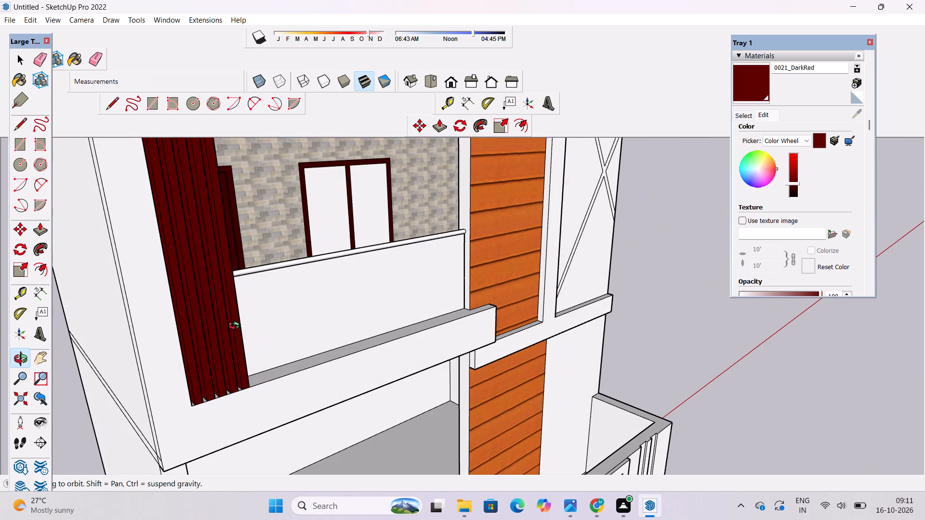
pyautogui.scroll(-5, 238, 351)
pyautogui.keyDown('shift'); pyautogui.moveTo(419, 384); pyautogui.dragTo(375, 317); pyautogui.keyUp('shift')
pyautogui.scroll(-4, 359, 311)
pyautogui.keyDown('shift'); pyautogui.moveTo(396, 283); pyautogui.dragTo(396, 313); pyautogui.keyUp('shift')
pyautogui.moveTo(396, 317); pyautogui.dragTo(323, 367)
pyautogui.scroll(-5, 322, 319)
pyautogui.keyDown('shift'); pyautogui.moveTo(336, 307); pyautogui.dragTo(347, 351); pyautogui.keyUp('shift')
pyautogui.moveTo(364, 361); pyautogui.dragTo(367, 328)
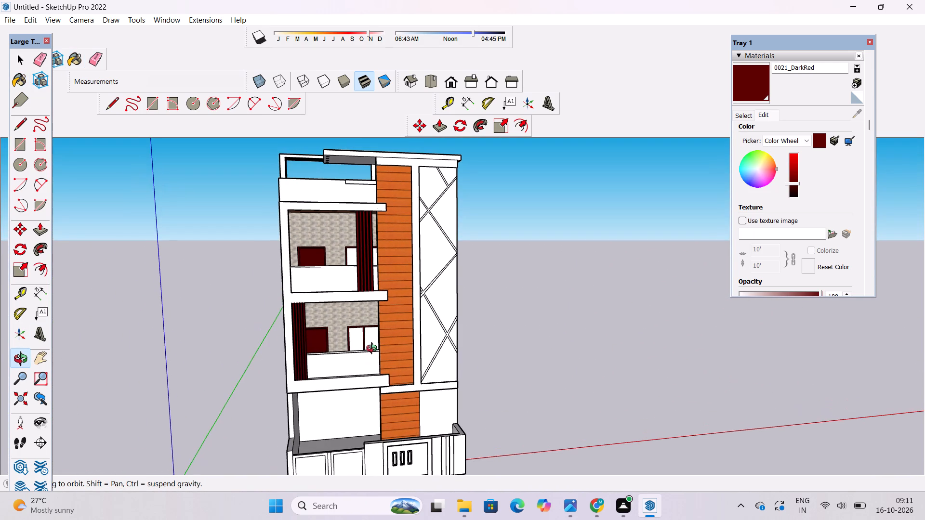
pyautogui.keyDown('shift'); pyautogui.moveTo(359, 346); pyautogui.dragTo(342, 326); pyautogui.keyUp('shift')
pyautogui.moveTo(342, 326); pyautogui.dragTo(344, 347)
# Paint both panes of the lower balcony's window with Translucent Glass Gray from the Glass and Mirrors collection.
pyautogui.click(748, 112)
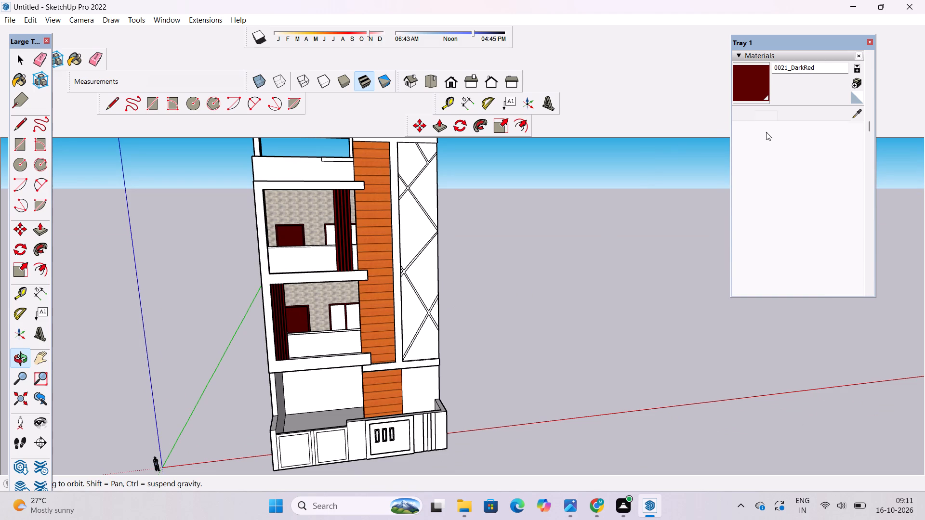
pyautogui.click(822, 127)
pyautogui.click(819, 190)
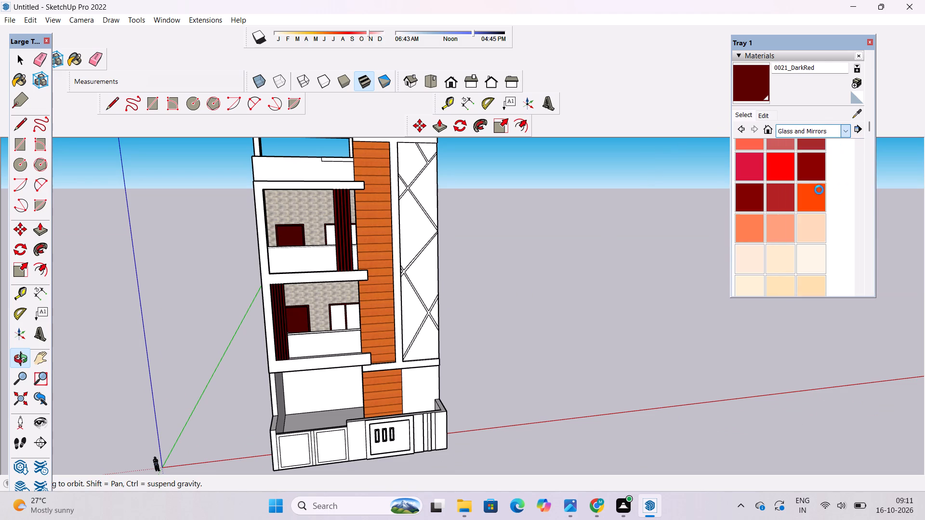
pyautogui.scroll(-1, 787, 170)
pyautogui.scroll(1, 805, 180)
pyautogui.click(848, 193)
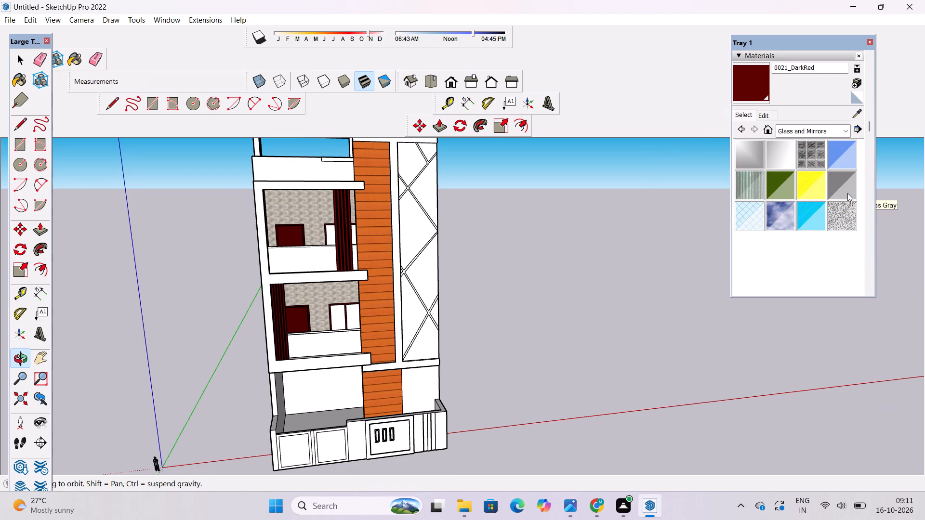
pyautogui.scroll(5, 351, 247)
pyautogui.scroll(4, 358, 339)
pyautogui.click(357, 350)
pyautogui.click(304, 349)
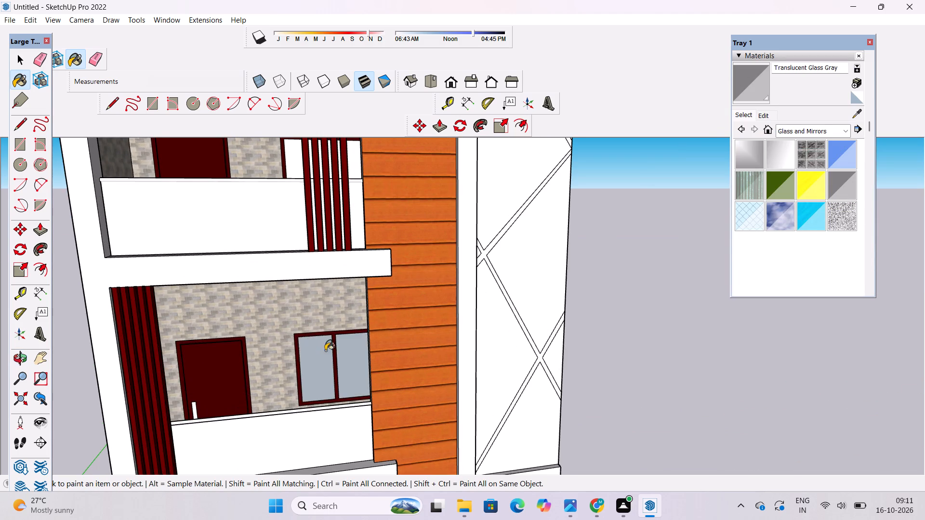
# Paint both panes of the upper balcony's window with Translucent Glass Gray.
pyautogui.scroll(-5, 326, 370)
pyautogui.scroll(14, 269, 242)
pyautogui.click(364, 254)
pyautogui.scroll(4, 378, 243)
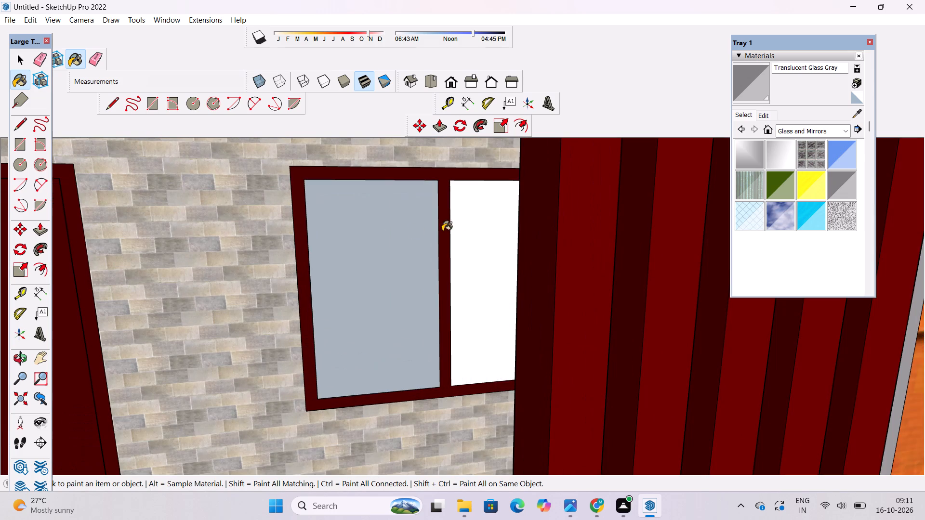
pyautogui.click(461, 230)
# Lighten the Translucent Glass Gray material to a very pale grey.
pyautogui.click(767, 112)
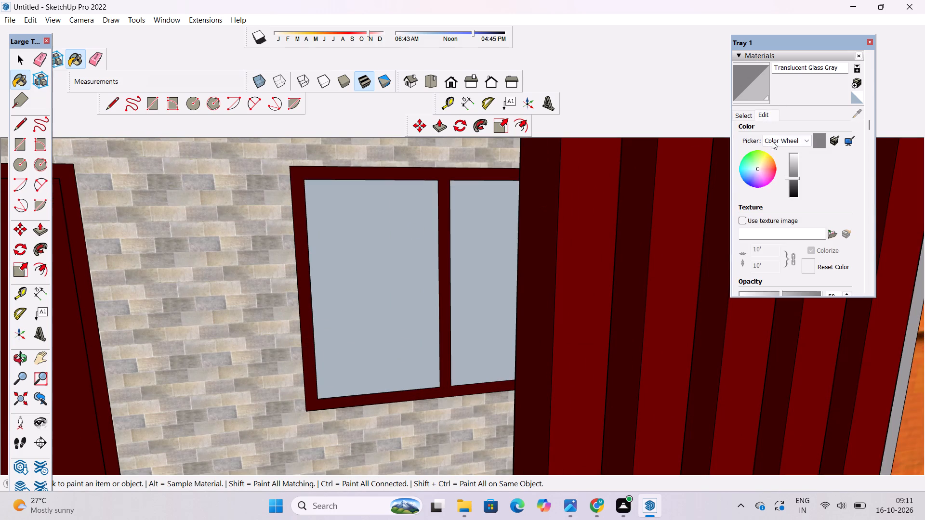
pyautogui.click(791, 168)
pyautogui.click(791, 165)
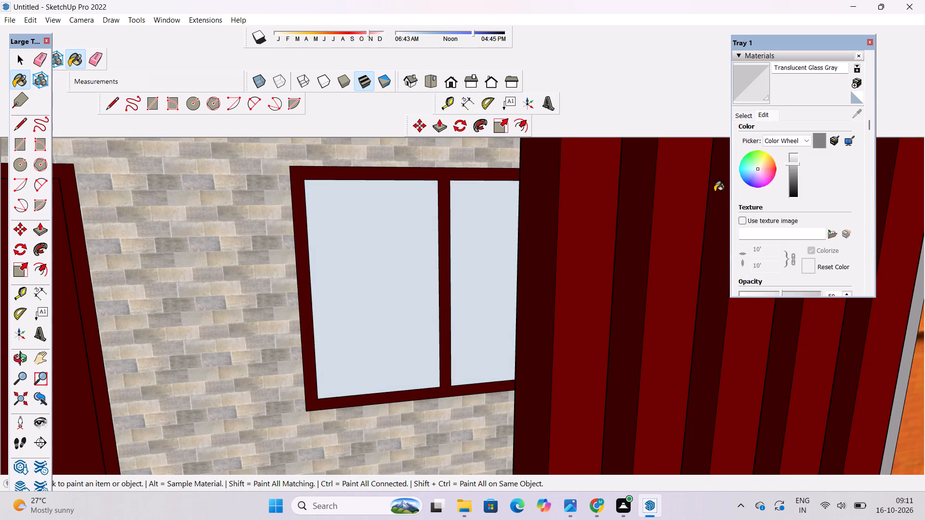
# Examine the glazed windows on both balconies against the rest of the facade.
pyautogui.scroll(-8, 403, 260)
pyautogui.click(17, 361)
pyautogui.scroll(-9, 329, 277)
pyautogui.moveTo(383, 294); pyautogui.dragTo(327, 337)
pyautogui.moveTo(325, 337); pyautogui.dragTo(397, 342)
pyautogui.moveTo(413, 350); pyautogui.dragTo(449, 347)
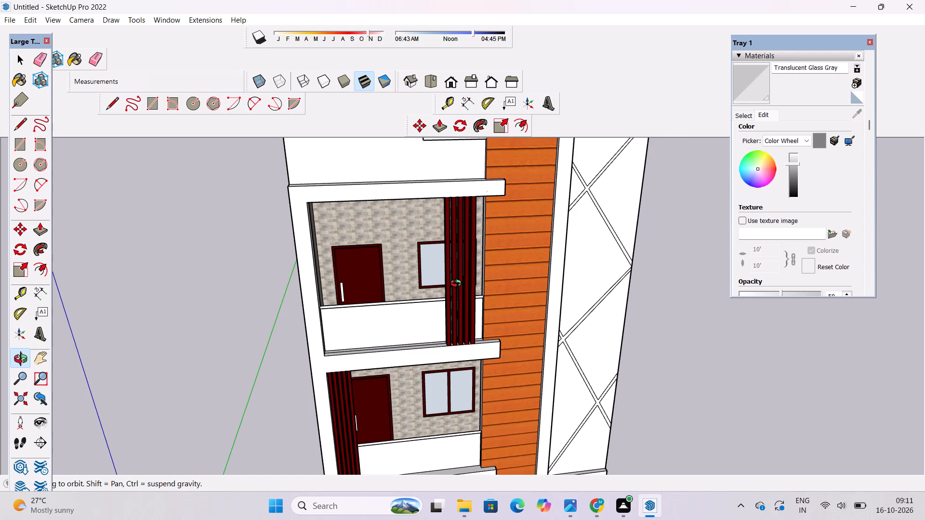
pyautogui.scroll(2, 458, 285)
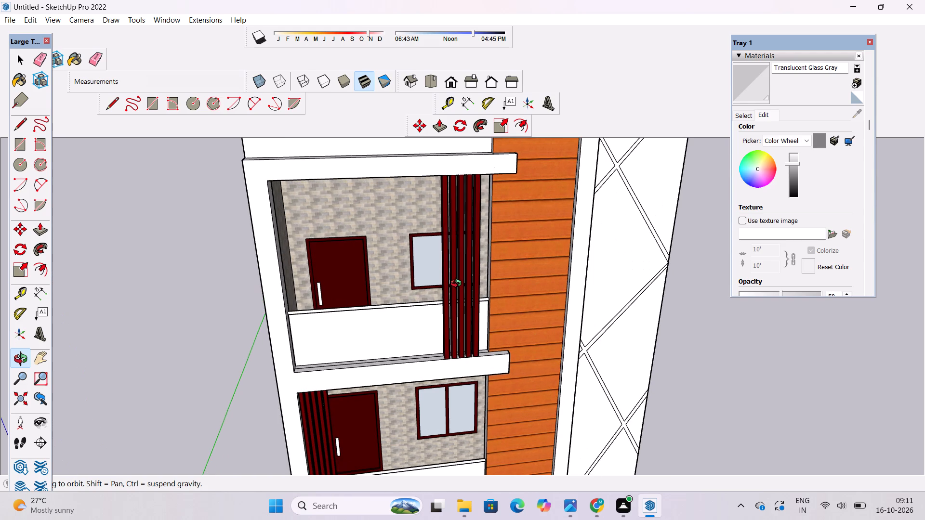
pyautogui.scroll(-1, 388, 297)
# Erase the stray horizontal edge on the side face of the upper balcony's frame, just below its top slab.
pyautogui.keyDown('shift'); pyautogui.moveTo(391, 311); pyautogui.dragTo(396, 334); pyautogui.keyUp('shift')
pyautogui.moveTo(396, 337); pyautogui.dragTo(447, 268)
pyautogui.keyDown('shift'); pyautogui.moveTo(462, 260); pyautogui.dragTo(436, 258); pyautogui.keyUp('shift')
pyautogui.moveTo(434, 259); pyautogui.dragTo(576, 372)
pyautogui.scroll(3, 343, 346)
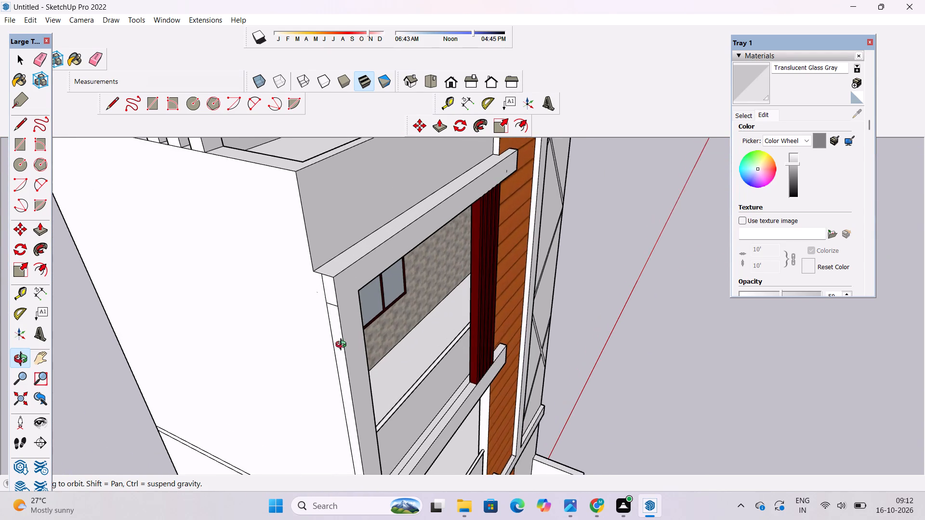
pyautogui.keyDown('shift'); pyautogui.moveTo(342, 346); pyautogui.dragTo(330, 353); pyautogui.keyUp('shift')
pyautogui.moveTo(329, 353); pyautogui.dragTo(369, 319)
pyautogui.press('e')
pyautogui.scroll(4, 357, 299)
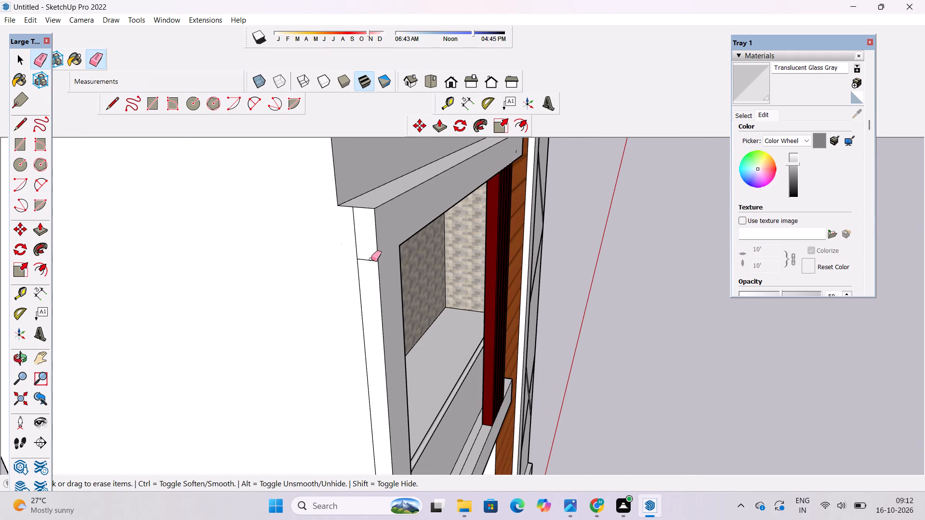
pyautogui.click(371, 259)
pyautogui.moveTo(371, 259); pyautogui.dragTo(370, 270)
pyautogui.moveTo(359, 248); pyautogui.dragTo(364, 262)
# Erase the two stray horizontal edges on the frame's side face at the slab between the two balconies.
pyautogui.scroll(-14, 340, 221)
pyautogui.scroll(6, 369, 417)
pyautogui.moveTo(296, 298); pyautogui.dragTo(310, 337)
pyautogui.moveTo(180, 279); pyautogui.dragTo(192, 318)
pyautogui.scroll(5, 349, 362)
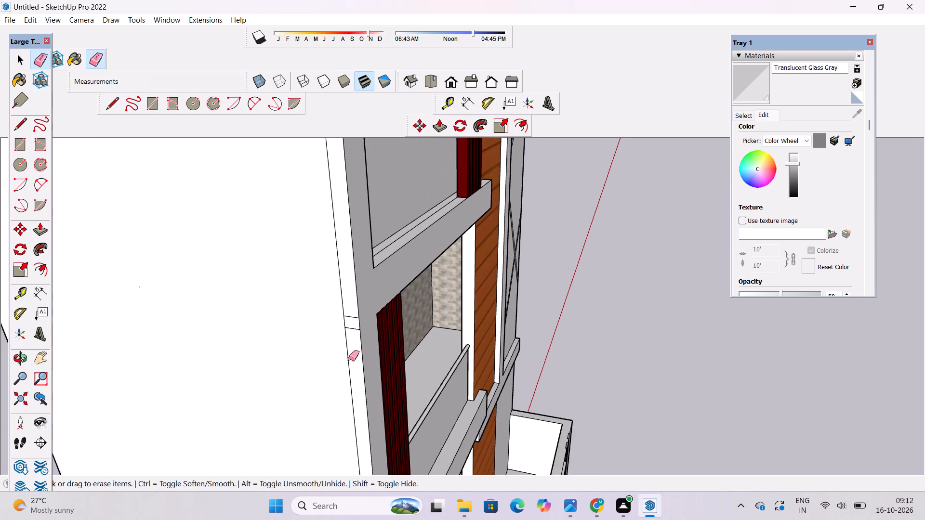
pyautogui.scroll(2, 349, 359)
pyautogui.moveTo(352, 291); pyautogui.dragTo(365, 322)
pyautogui.hotkey('ctrl', 'z')
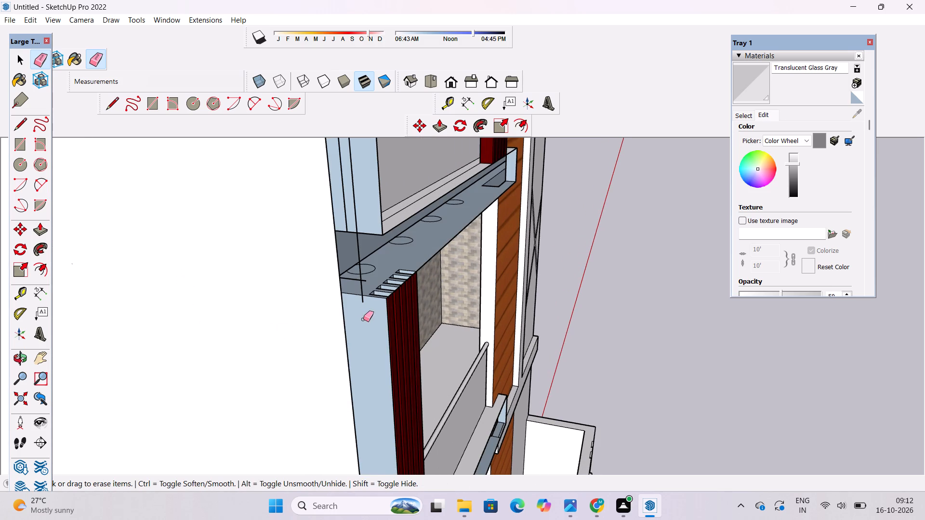
pyautogui.moveTo(350, 294); pyautogui.dragTo(355, 326)
# Erase the stray horizontal edge on the frame's side face at the slab above the ground floor.
pyautogui.scroll(-9, 270, 233)
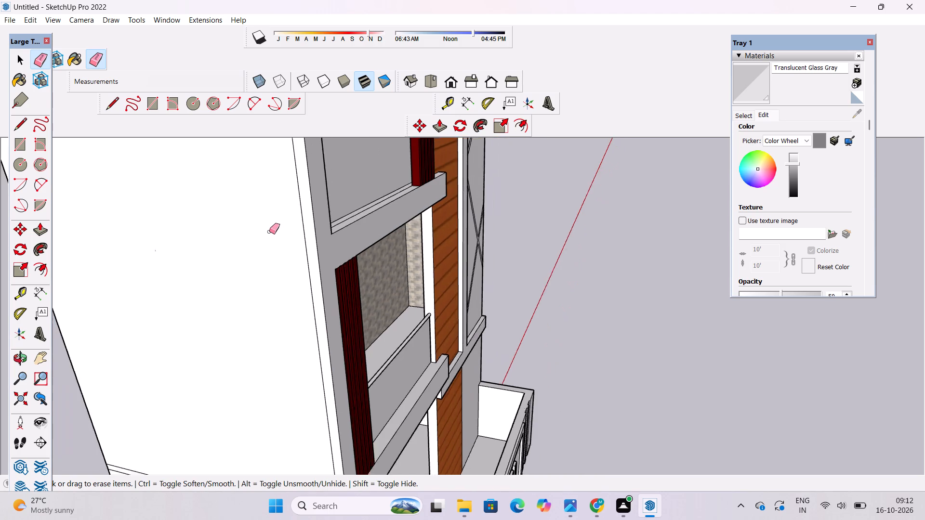
pyautogui.scroll(-7, 269, 232)
pyautogui.scroll(5, 289, 370)
pyautogui.moveTo(282, 358); pyautogui.dragTo(288, 400)
pyautogui.scroll(12, 315, 400)
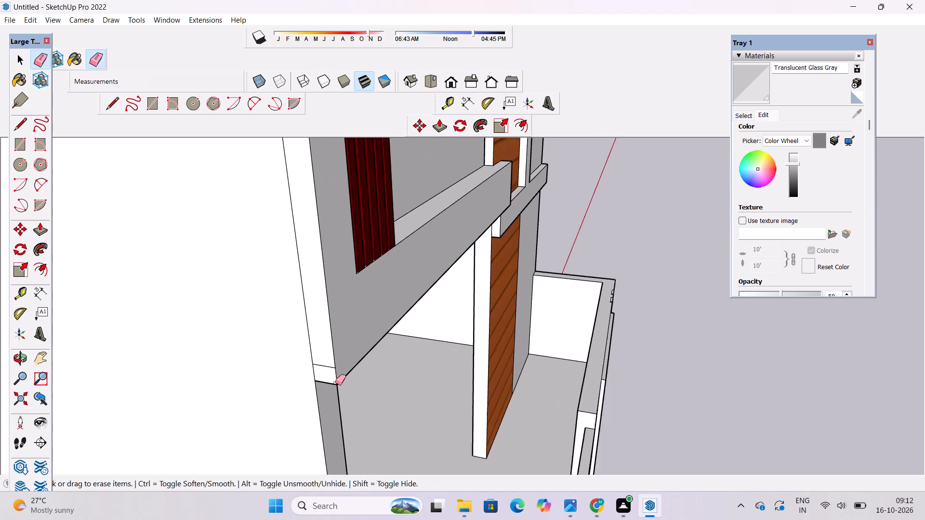
pyautogui.scroll(2, 335, 383)
pyautogui.moveTo(320, 352); pyautogui.dragTo(323, 363)
# Examine the whole front facade and the unpainted boundary wall.
pyautogui.press('o')
pyautogui.moveTo(629, 350); pyautogui.dragTo(446, 318)
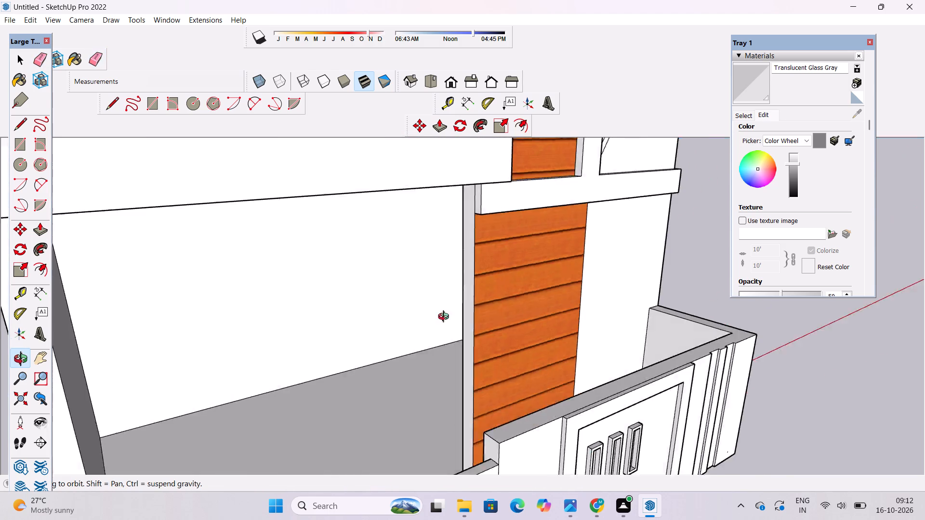
pyautogui.moveTo(446, 318); pyautogui.dragTo(415, 316)
pyautogui.scroll(-4, 415, 316)
pyautogui.keyDown('shift'); pyautogui.scroll(-5, 444, 316); pyautogui.keyUp('shift')
pyautogui.keyDown('shift'); pyautogui.moveTo(447, 313); pyautogui.dragTo(446, 330); pyautogui.keyUp('shift')
pyautogui.scroll(-2, 446, 330)
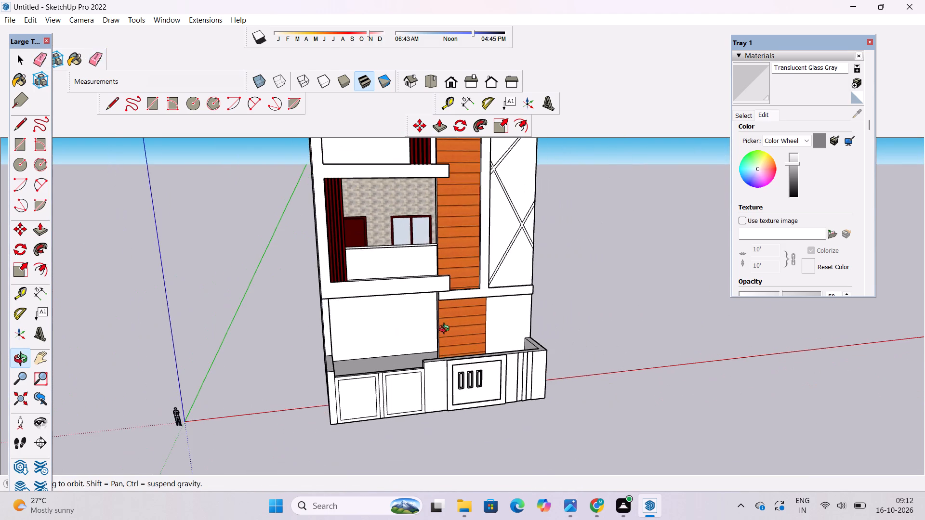
pyautogui.keyDown('shift'); pyautogui.moveTo(474, 302); pyautogui.dragTo(430, 346); pyautogui.keyUp('shift')
pyautogui.keyDown('shift'); pyautogui.scroll(2, 453, 327); pyautogui.keyUp('shift')
pyautogui.keyDown('shift'); pyautogui.moveTo(470, 304); pyautogui.dragTo(429, 335); pyautogui.keyUp('shift')
pyautogui.scroll(-5, 429, 335)
pyautogui.moveTo(432, 336); pyautogui.dragTo(408, 340)
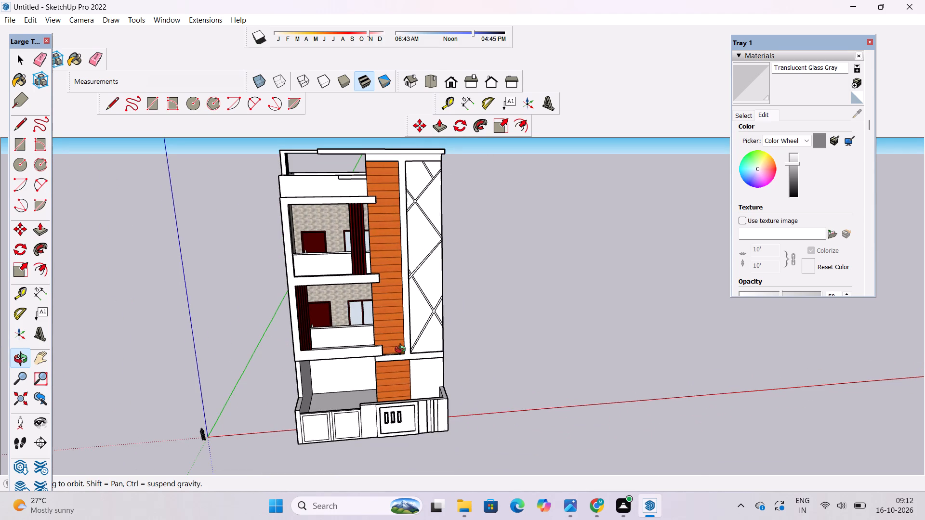
pyautogui.keyDown('shift'); pyautogui.moveTo(403, 385); pyautogui.dragTo(403, 380); pyautogui.keyUp('shift')
pyautogui.keyDown('shift'); pyautogui.scroll(2, 402, 407); pyautogui.keyUp('shift')
pyautogui.keyDown('shift'); pyautogui.scroll(3, 332, 418); pyautogui.keyUp('shift')
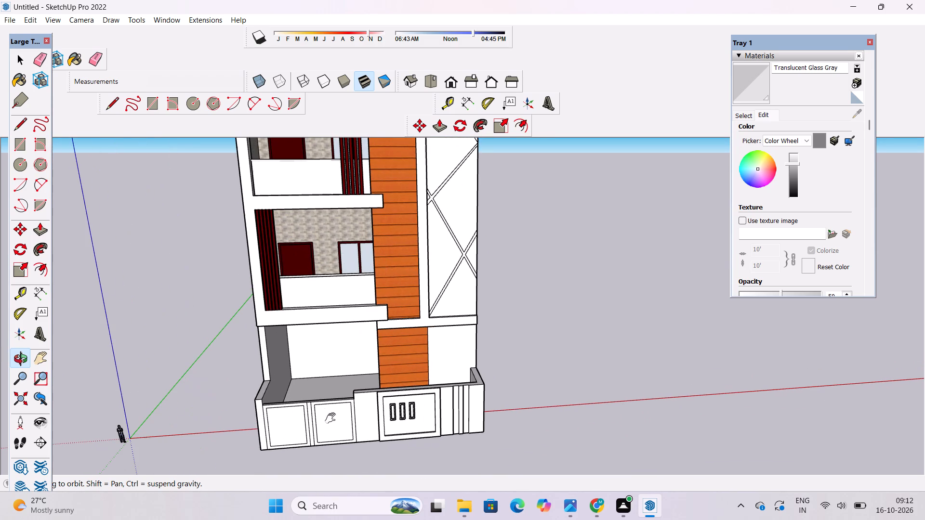
pyautogui.keyDown('shift'); pyautogui.click(332, 418); pyautogui.keyUp('shift')
pyautogui.scroll(-4, 349, 387)
pyautogui.keyDown('shift'); pyautogui.moveTo(355, 373); pyautogui.dragTo(358, 406); pyautogui.keyUp('shift')
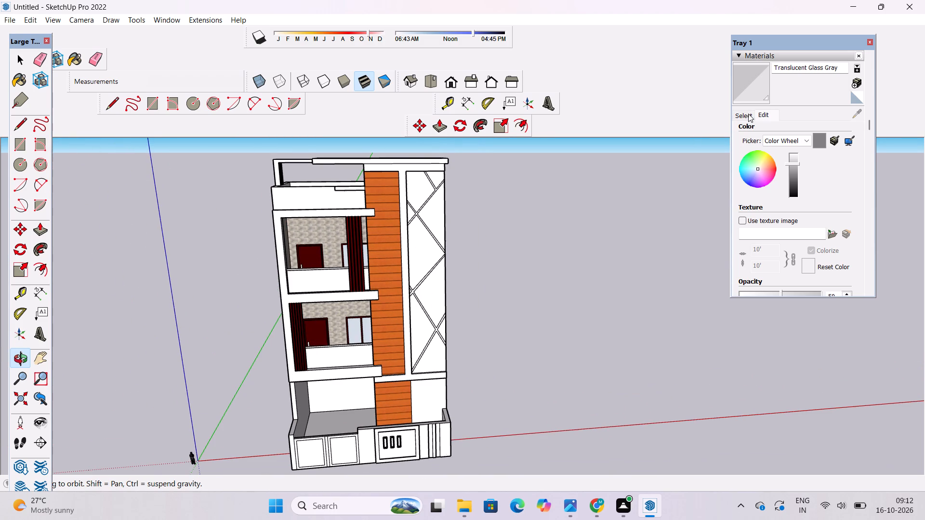
# Paint the frames of the boundary wall's two square panels with 0021_DarkRed from the Colors-Named collection.
pyautogui.click(750, 115)
pyautogui.click(793, 134)
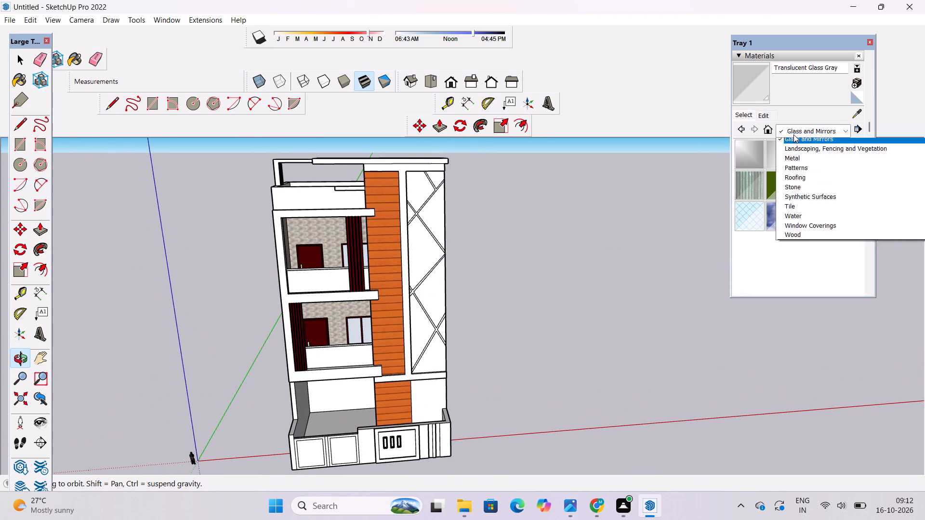
pyautogui.click(804, 182)
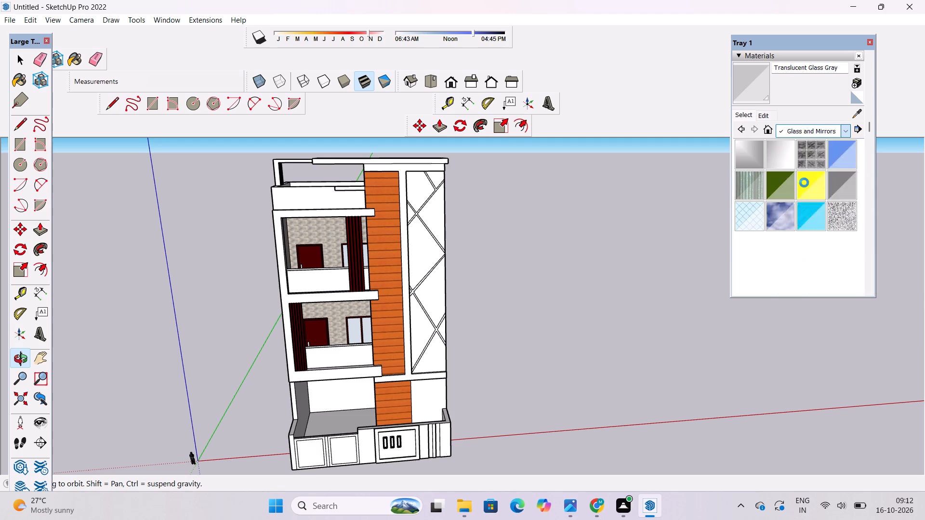
pyautogui.scroll(-2, 804, 182)
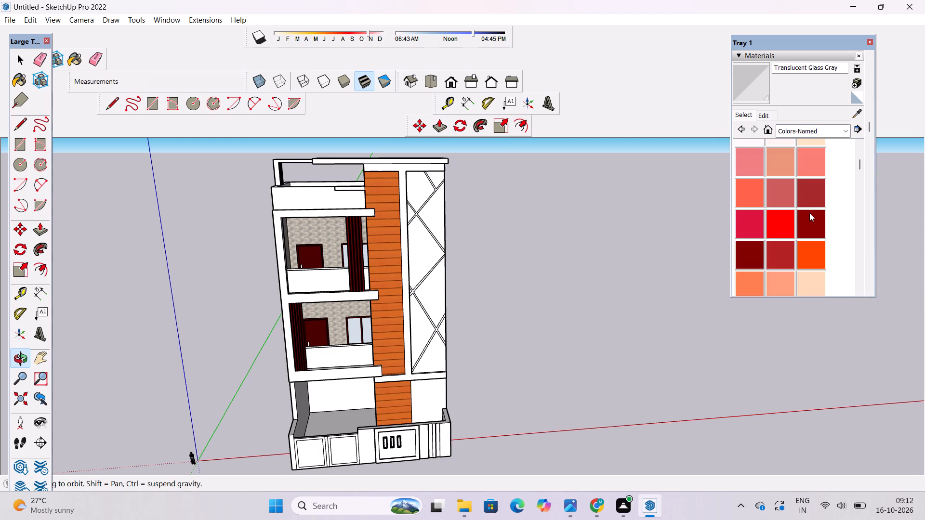
pyautogui.click(809, 214)
pyautogui.scroll(-3, 390, 315)
pyautogui.scroll(18, 315, 440)
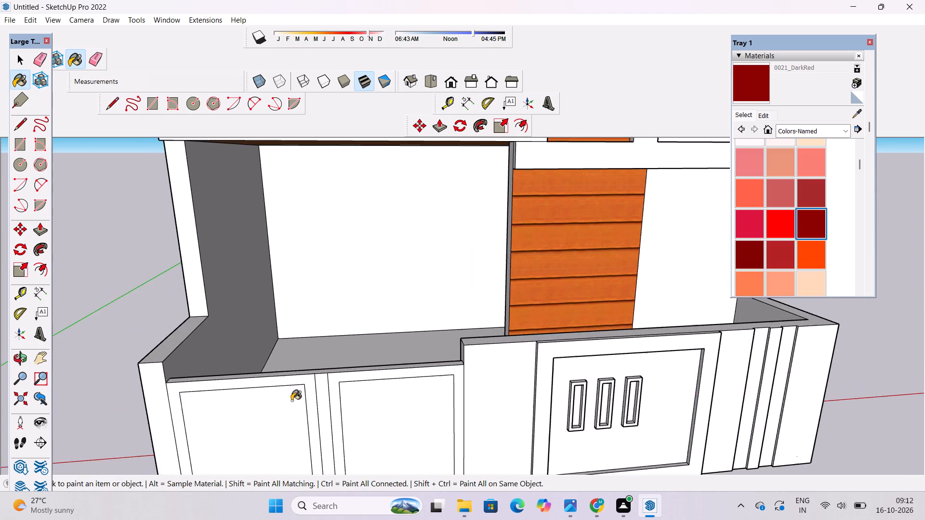
pyautogui.scroll(4, 291, 401)
pyautogui.click(306, 376)
pyautogui.click(356, 372)
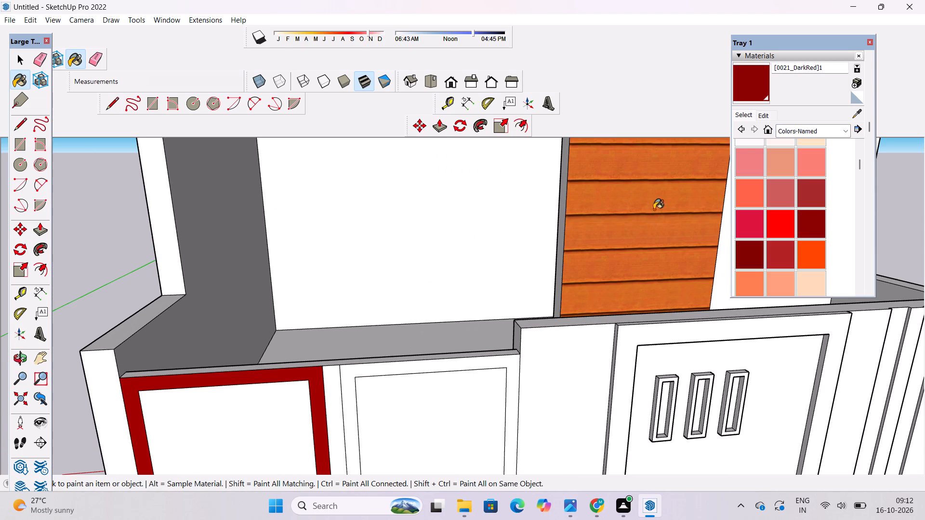
# Darken the dark red material on the boundary wall's panel frames slightly.
pyautogui.click(760, 118)
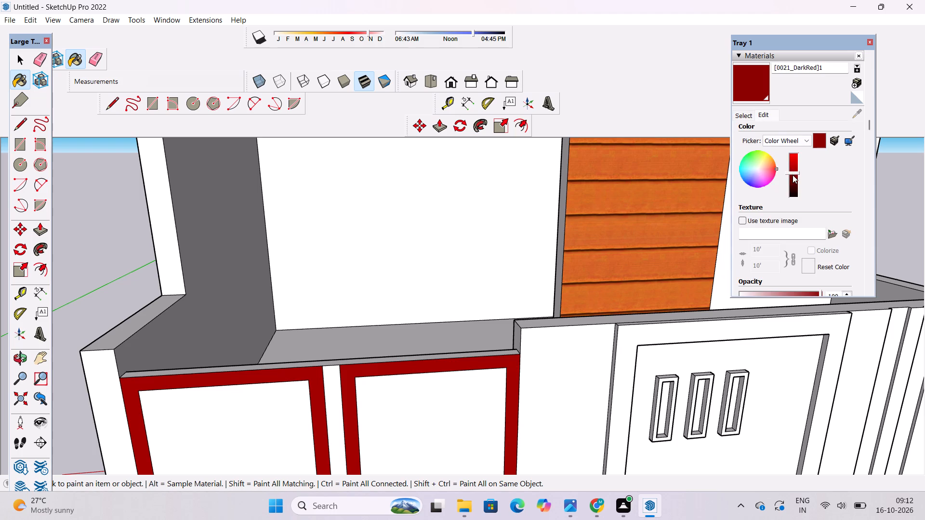
pyautogui.click(794, 178)
# Paint the front faces of the two vertical strips beside the gate with 0042_Sienna from Colors-Named.
pyautogui.scroll(-1, 291, 416)
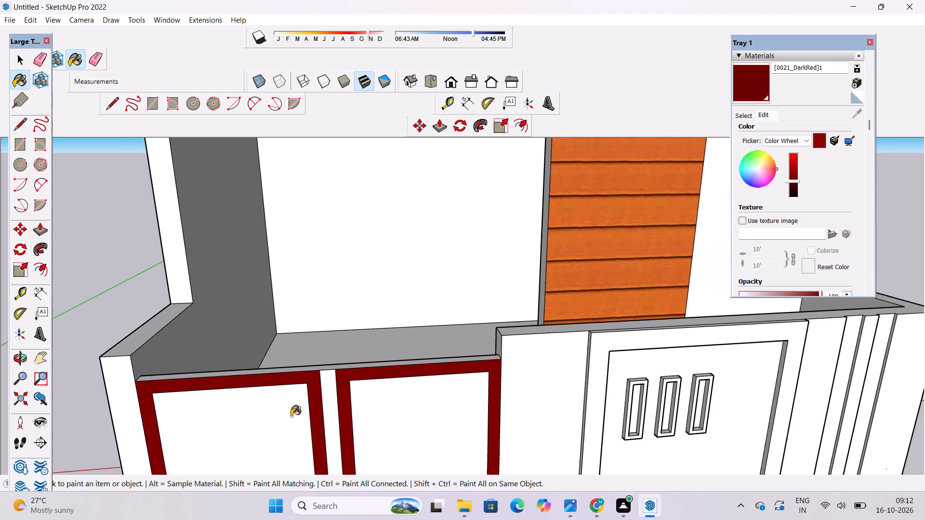
pyautogui.scroll(-3, 291, 416)
pyautogui.scroll(-4, 318, 338)
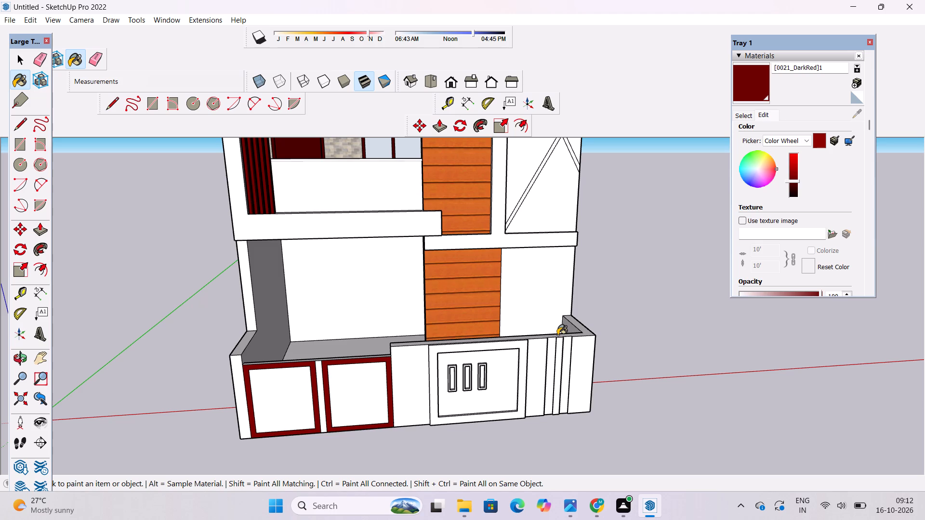
pyautogui.click(748, 113)
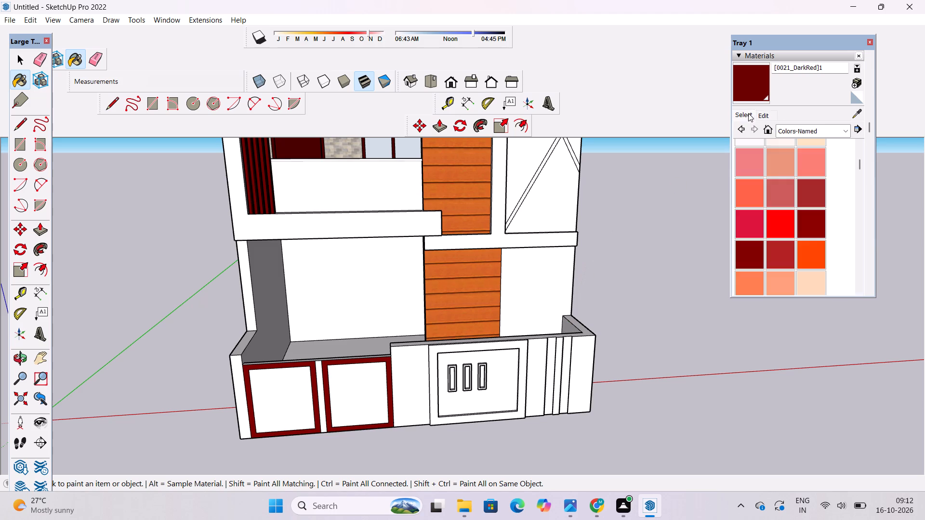
pyautogui.scroll(-5, 776, 195)
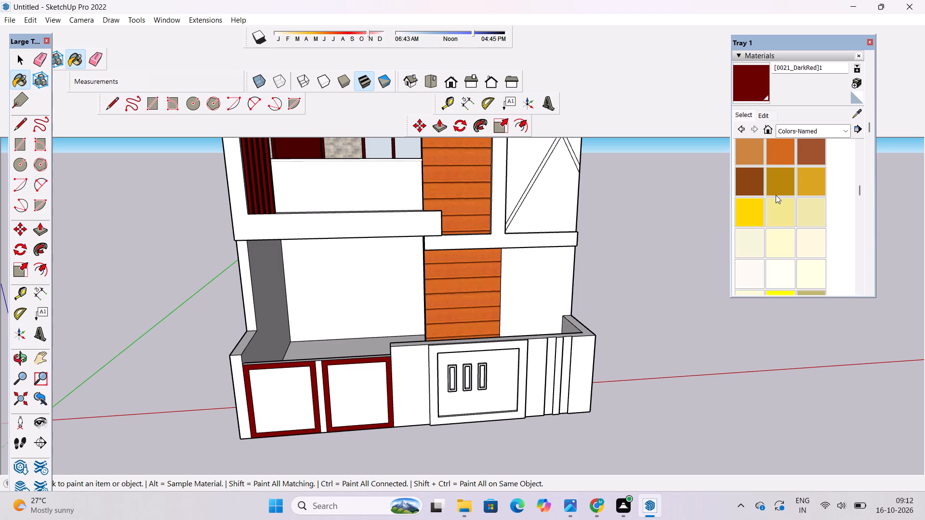
pyautogui.click(813, 152)
pyautogui.scroll(4, 563, 383)
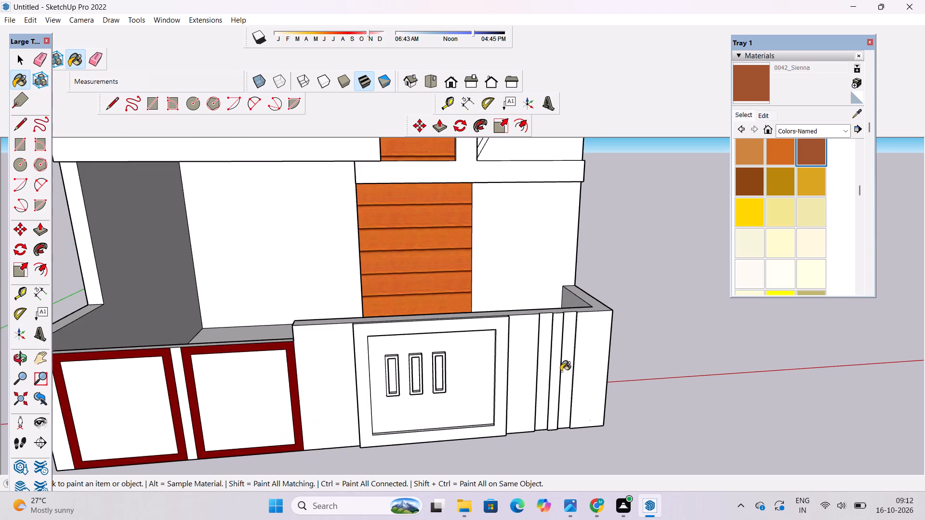
pyautogui.scroll(16, 561, 371)
pyautogui.click(580, 288)
pyautogui.scroll(4, 462, 303)
pyautogui.click(439, 303)
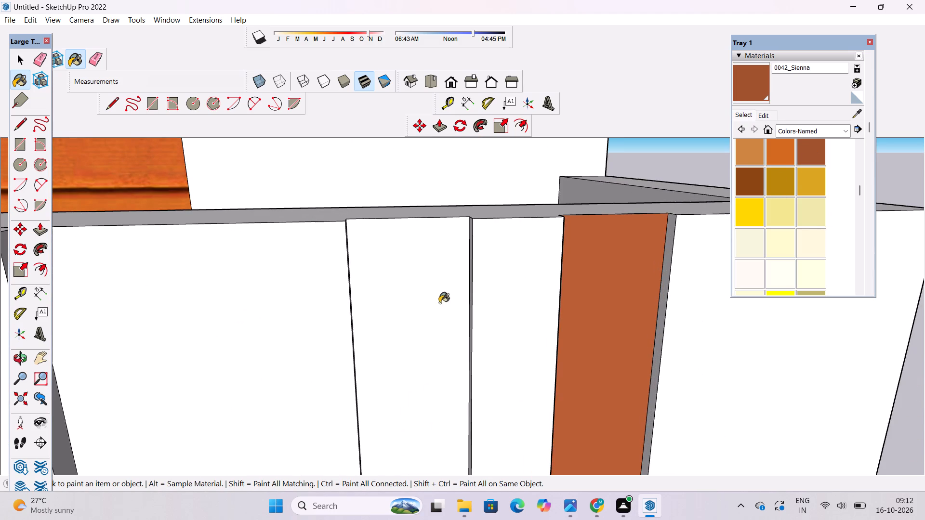
# Paint the narrow side faces of both vertical strips with 0042_Sienna.
pyautogui.scroll(8, 643, 255)
pyautogui.click(693, 229)
pyautogui.scroll(-3, 693, 240)
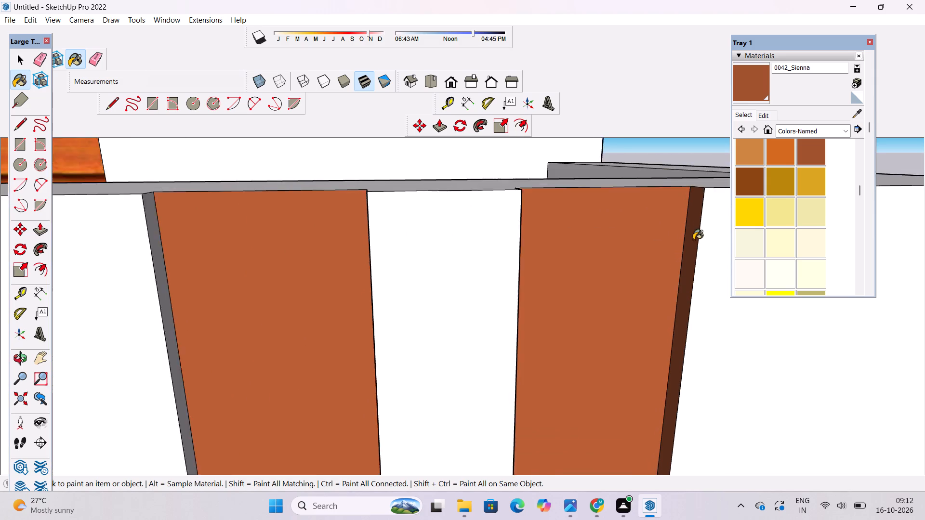
pyautogui.scroll(-4, 693, 240)
pyautogui.scroll(11, 352, 306)
pyautogui.click(263, 311)
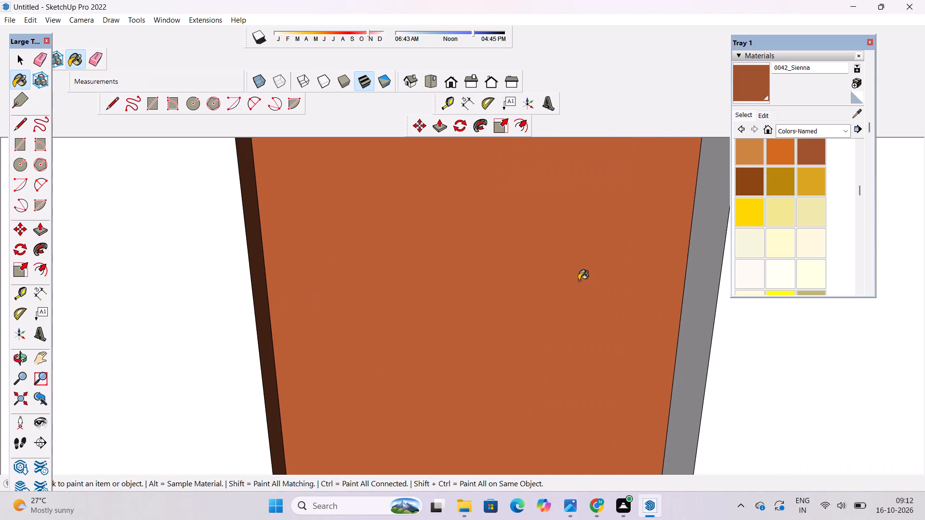
pyautogui.click(696, 305)
pyautogui.scroll(-20, 279, 330)
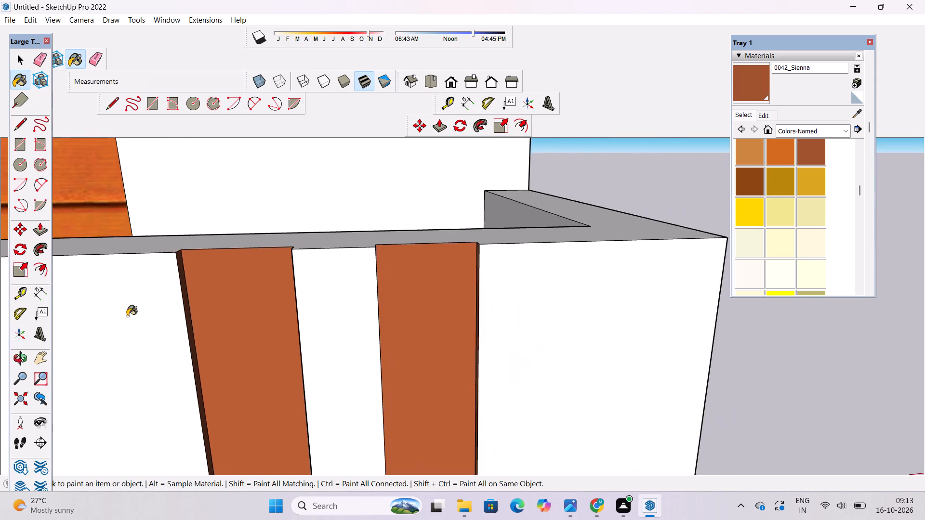
pyautogui.scroll(-3, 127, 316)
pyautogui.scroll(6, 457, 326)
pyautogui.scroll(4, 219, 312)
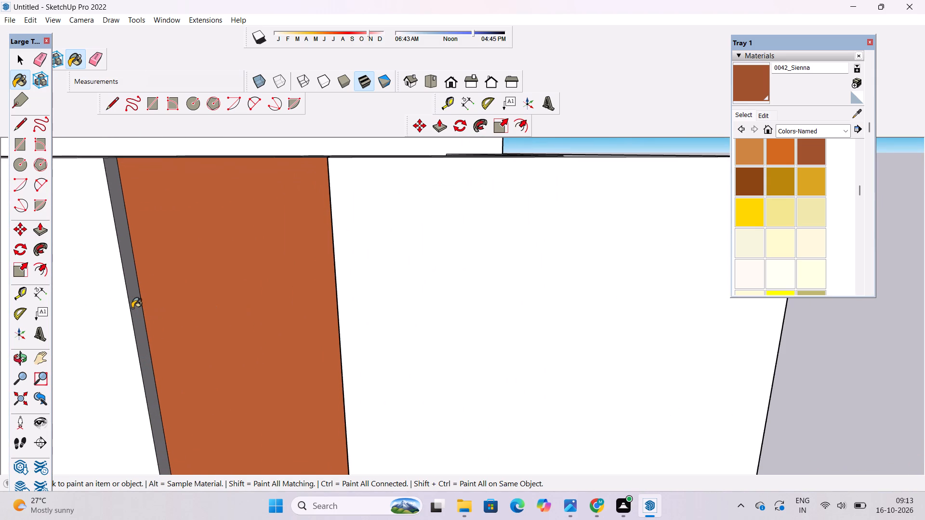
pyautogui.click(132, 308)
# Darken the 0042_Sienna material to a deeper brown.
pyautogui.click(764, 114)
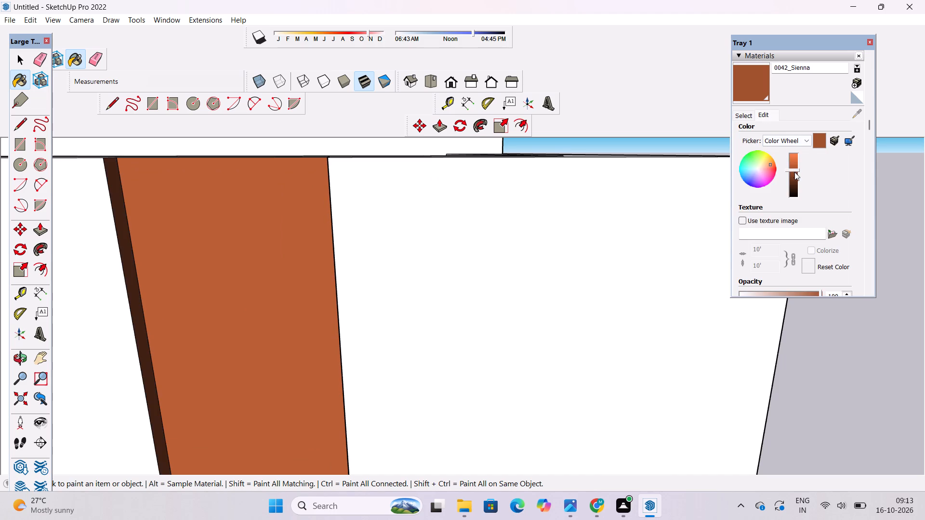
pyautogui.click(794, 172)
pyautogui.click(793, 177)
# Paint the gate's inner panel around the three vertical slots with the darkened 0042_Sienna.
pyautogui.scroll(-15, 546, 227)
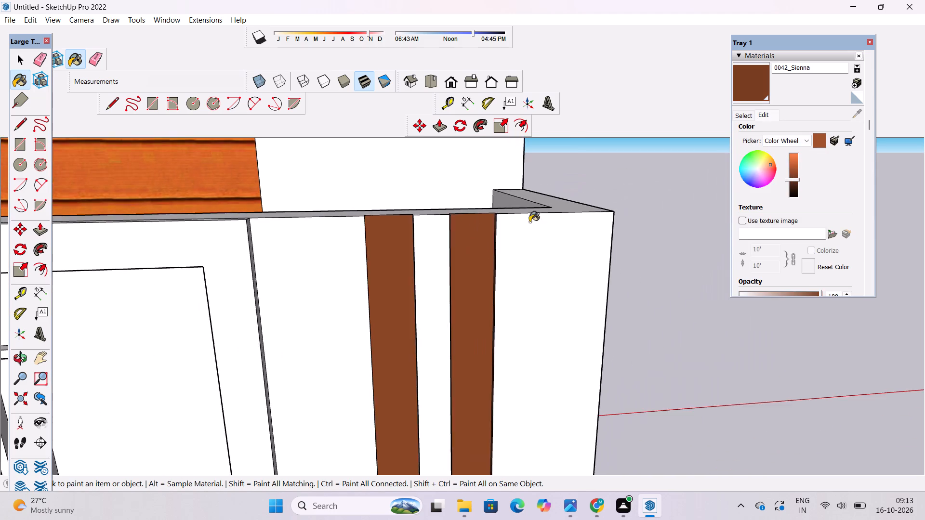
pyautogui.scroll(-12, 529, 222)
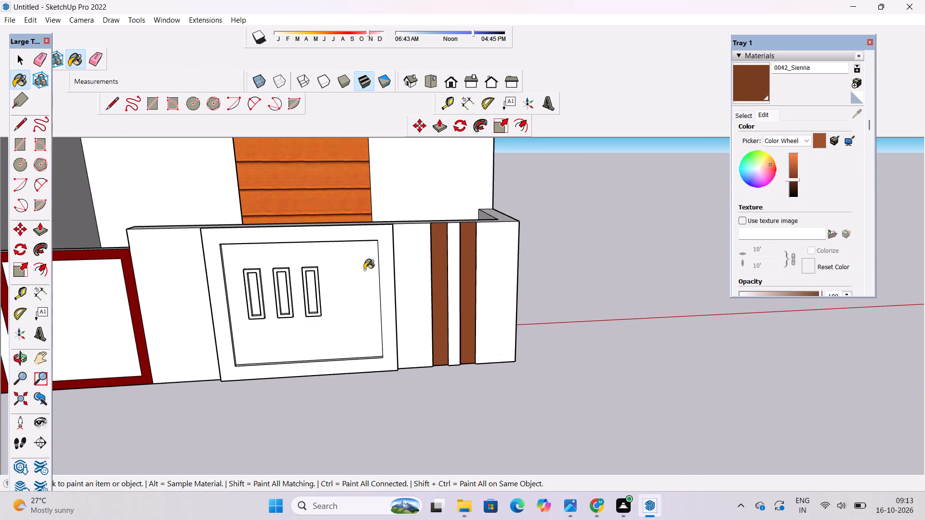
pyautogui.click(364, 270)
# Examine the painted gate, panel frames and strips against the rest of the facade.
pyautogui.scroll(-9, 548, 270)
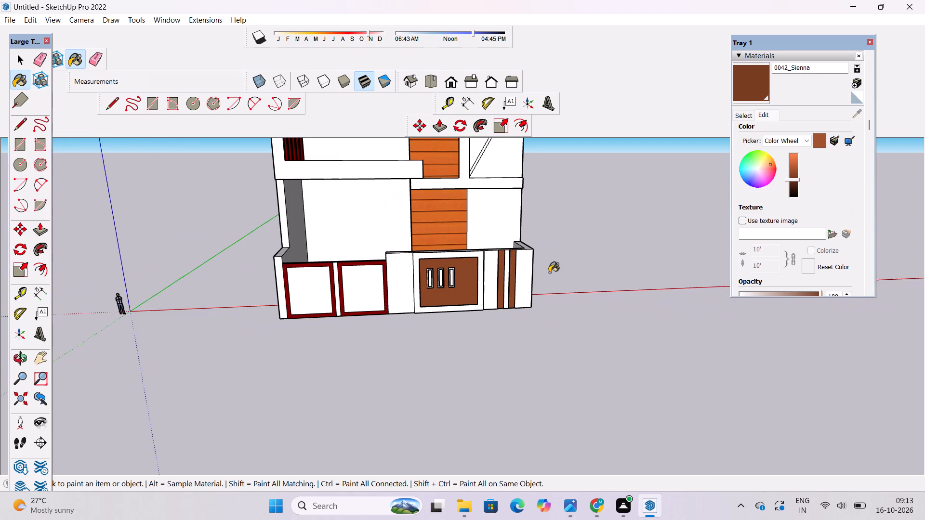
pyautogui.scroll(5, 455, 306)
pyautogui.scroll(-6, 445, 314)
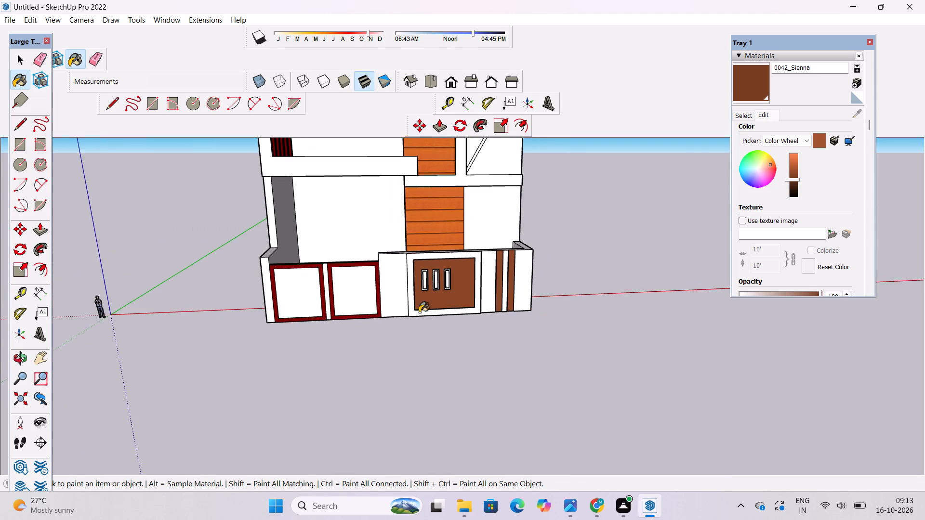
pyautogui.click(15, 357)
pyautogui.moveTo(183, 338); pyautogui.dragTo(185, 308)
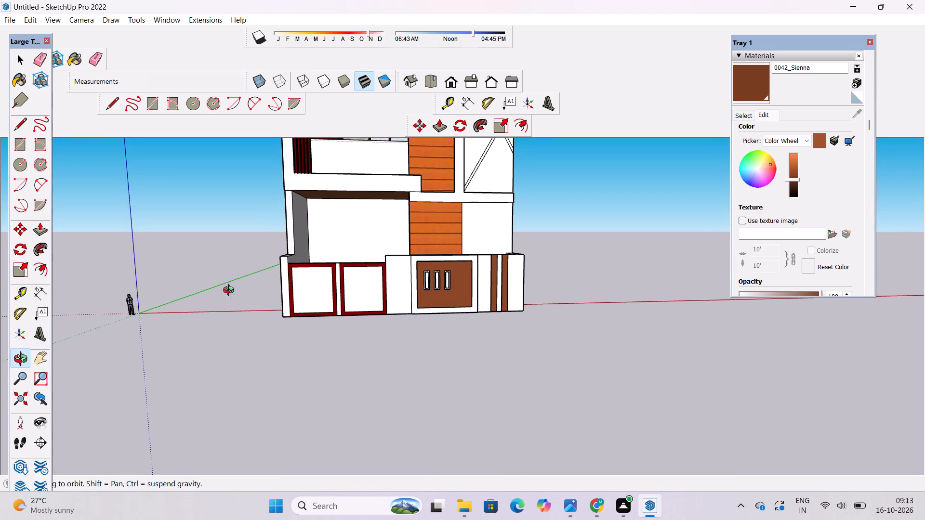
pyautogui.scroll(-1, 290, 282)
pyautogui.keyDown('shift'); pyautogui.moveTo(416, 260); pyautogui.dragTo(392, 299); pyautogui.keyUp('shift')
pyautogui.moveTo(388, 306); pyautogui.dragTo(381, 327)
pyautogui.keyDown('shift'); pyautogui.moveTo(370, 321); pyautogui.dragTo(352, 367); pyautogui.keyUp('shift')
pyautogui.keyDown('shift'); pyautogui.moveTo(347, 364); pyautogui.dragTo(357, 356); pyautogui.keyUp('shift')
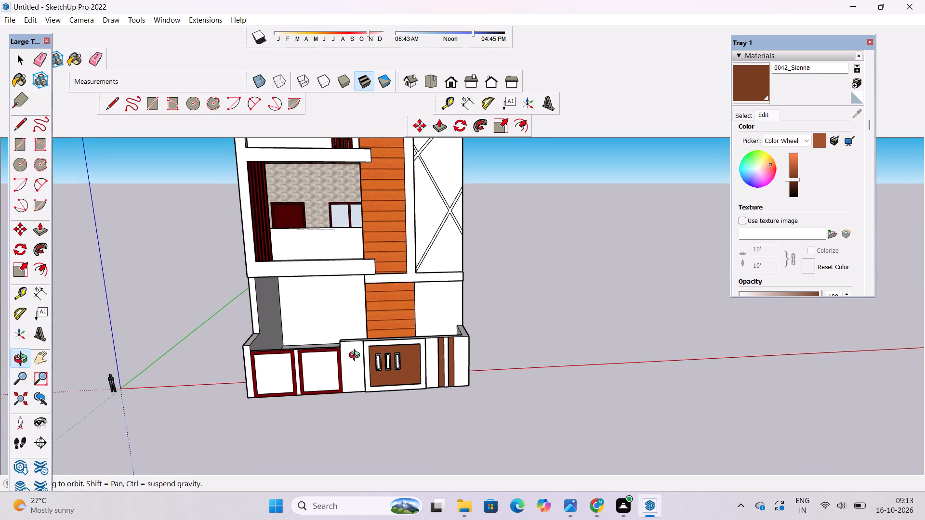
# Paint the narrow top edges of both upper balcony parapets with 0136_Charcoal from the Colors-Named materials.
pyautogui.keyDown('shift'); pyautogui.moveTo(357, 356); pyautogui.dragTo(377, 372); pyautogui.keyUp('shift')
pyautogui.click(742, 115)
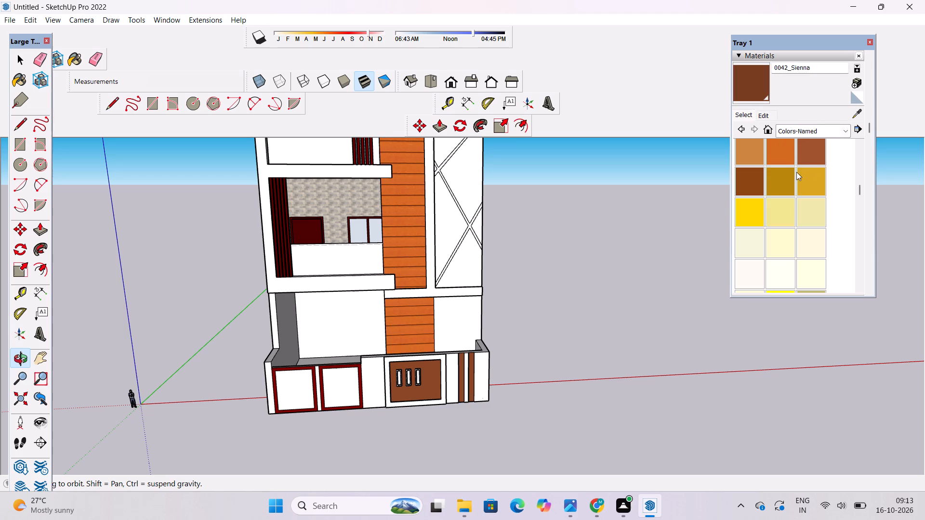
pyautogui.scroll(-13, 794, 190)
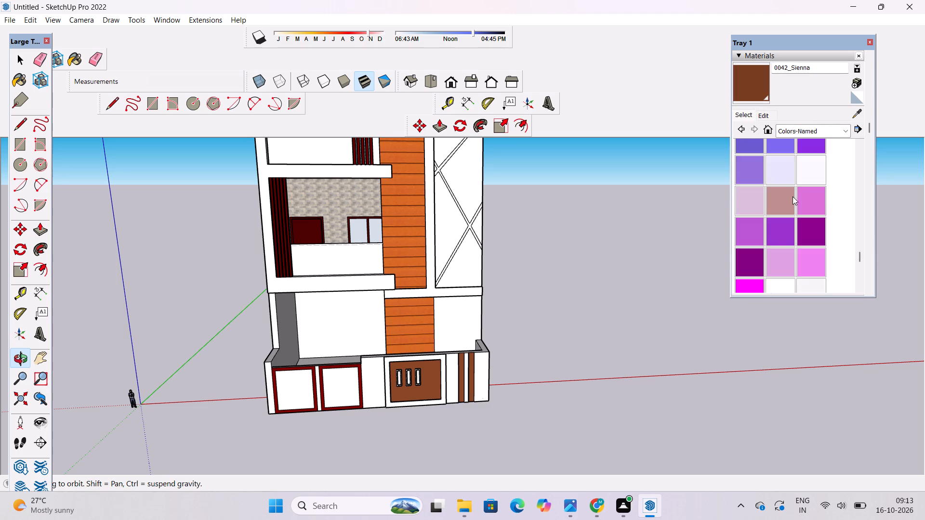
pyautogui.scroll(-5, 793, 198)
pyautogui.click(754, 104)
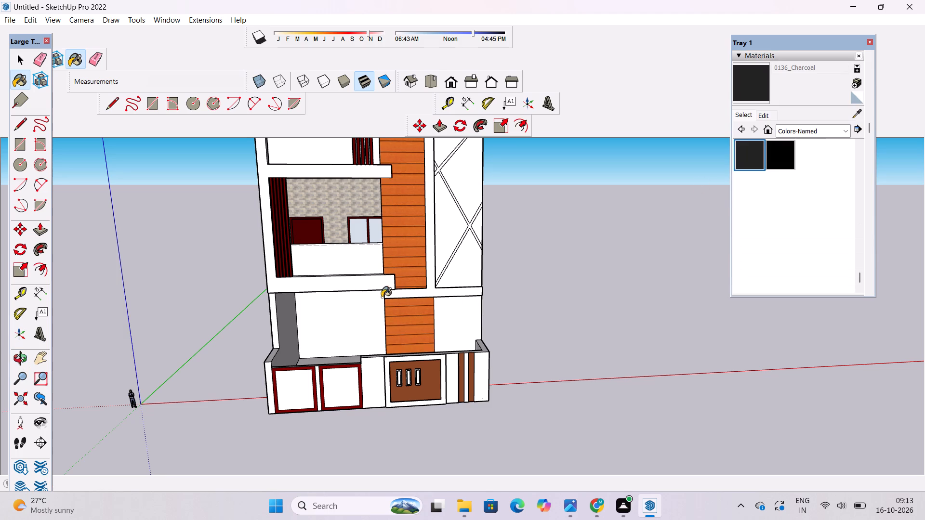
pyautogui.scroll(-4, 351, 325)
pyautogui.scroll(14, 351, 245)
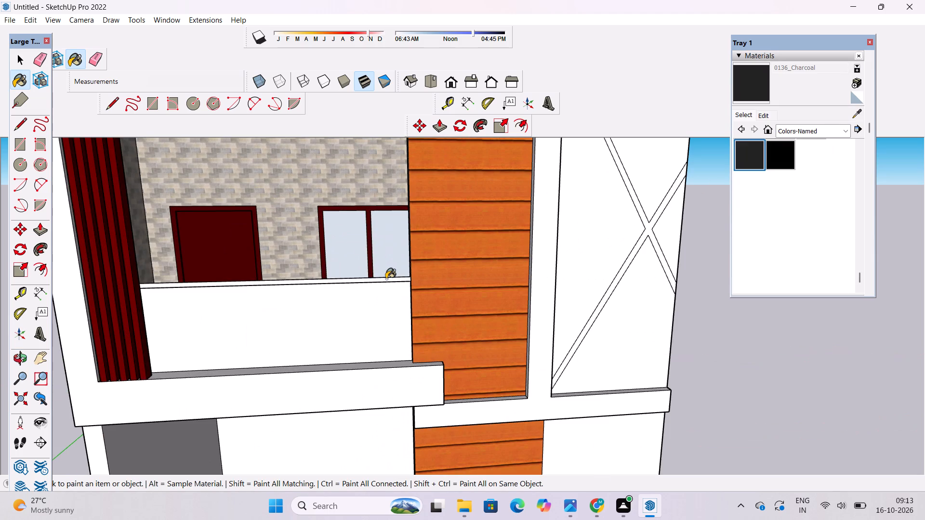
pyautogui.click(386, 279)
pyautogui.scroll(-13, 420, 342)
pyautogui.scroll(9, 376, 204)
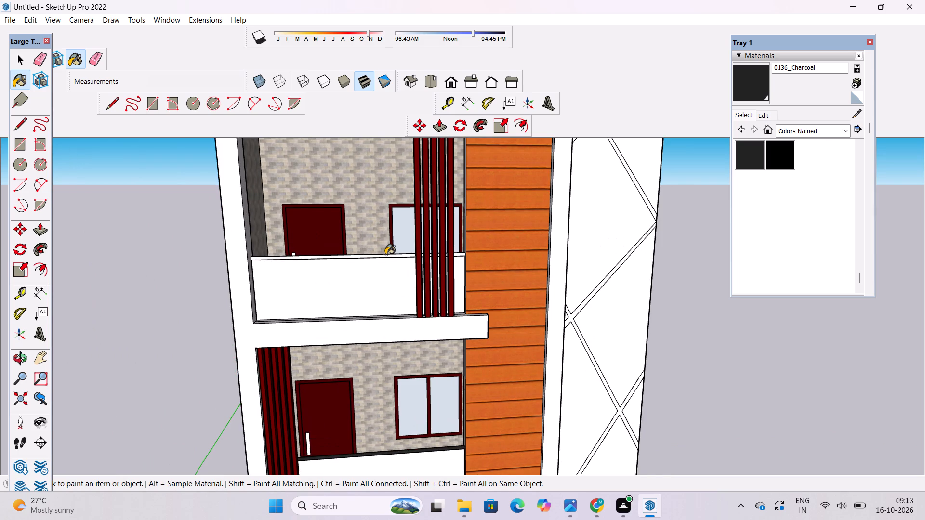
pyautogui.click(385, 255)
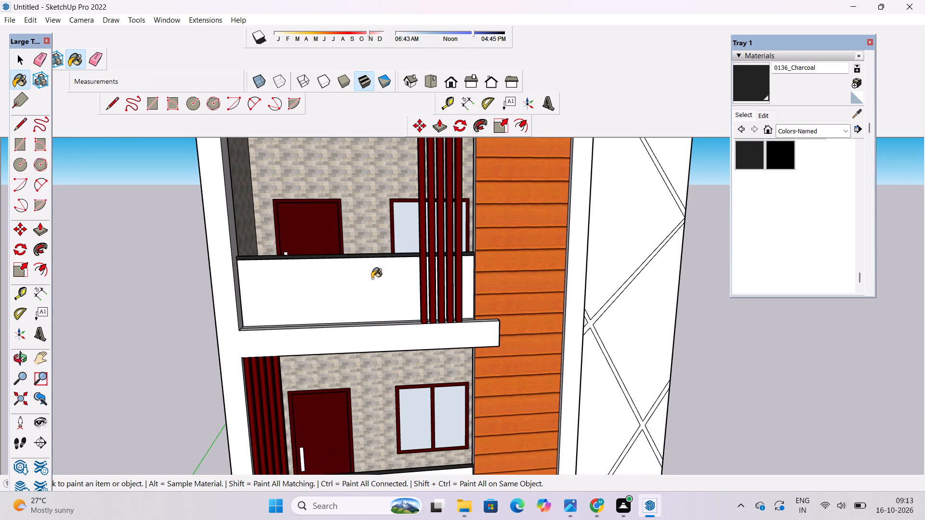
# Paint the front, end and underside of the small raised bar on the roof terrace parapet with 0136_Charcoal.
pyautogui.scroll(-11, 364, 290)
pyautogui.scroll(15, 414, 185)
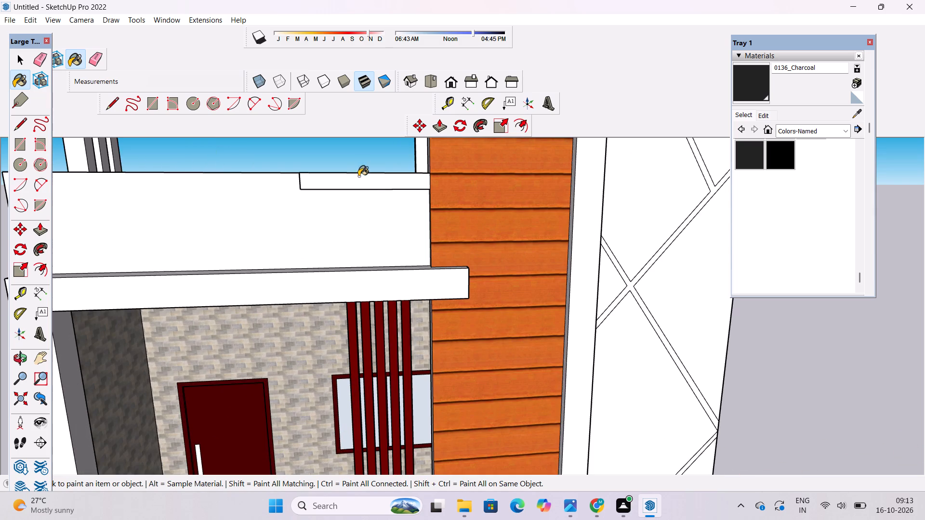
pyautogui.click(364, 183)
pyautogui.scroll(15, 489, 214)
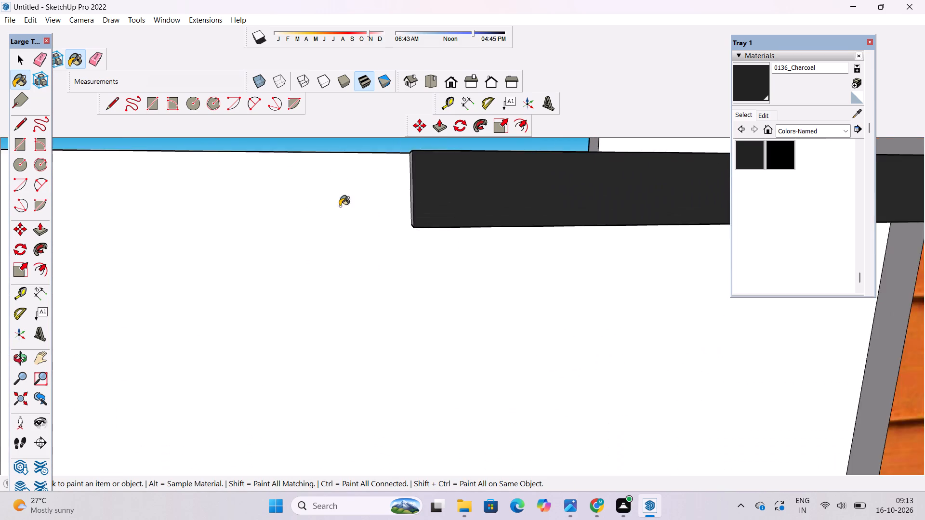
pyautogui.scroll(18, 340, 206)
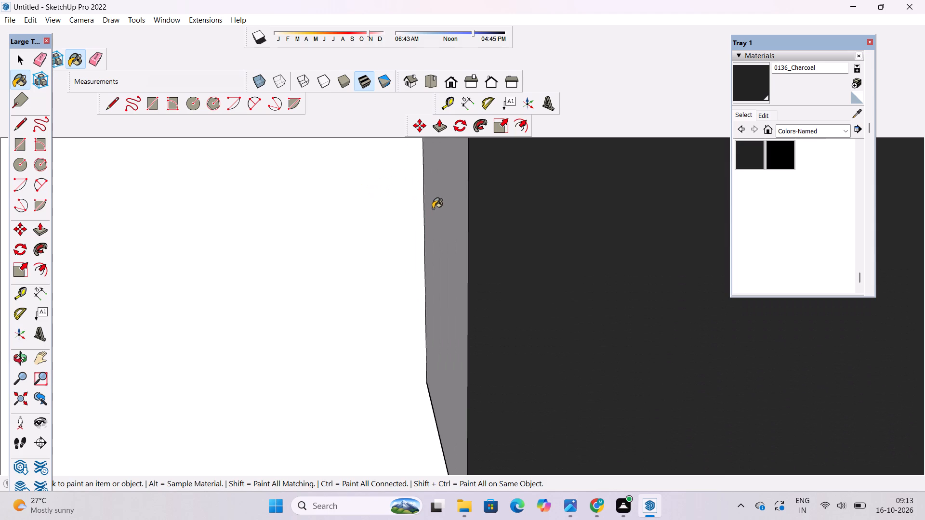
pyautogui.click(433, 209)
pyautogui.scroll(-14, 258, 205)
pyautogui.scroll(9, 353, 328)
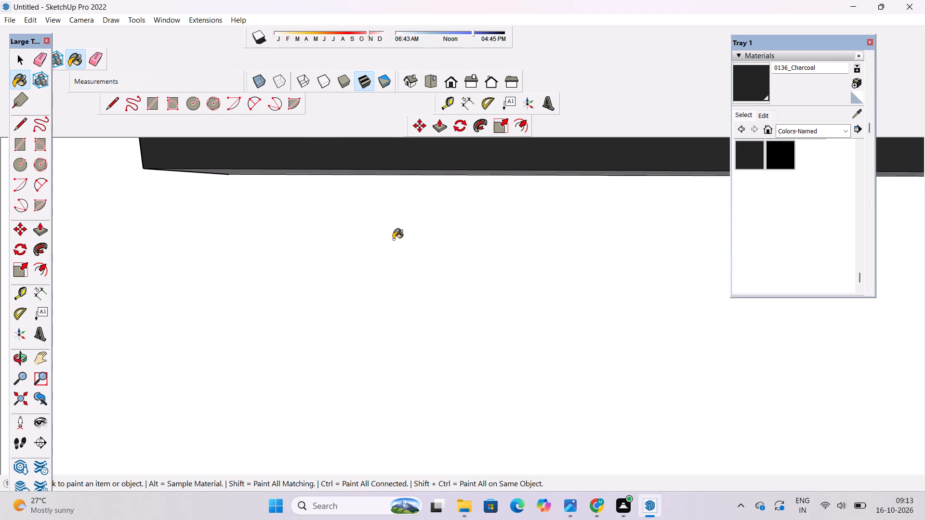
pyautogui.scroll(-2, 387, 238)
pyautogui.click(428, 171)
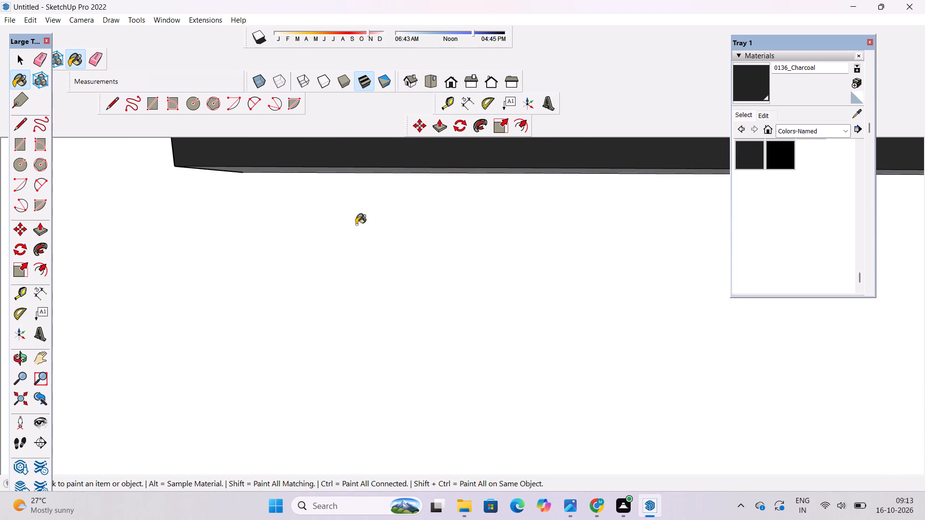
# Paint the top face of the same roof parapet bar with 0136_Charcoal.
pyautogui.scroll(-20, 274, 267)
pyautogui.scroll(-4, 274, 267)
pyautogui.scroll(10, 505, 250)
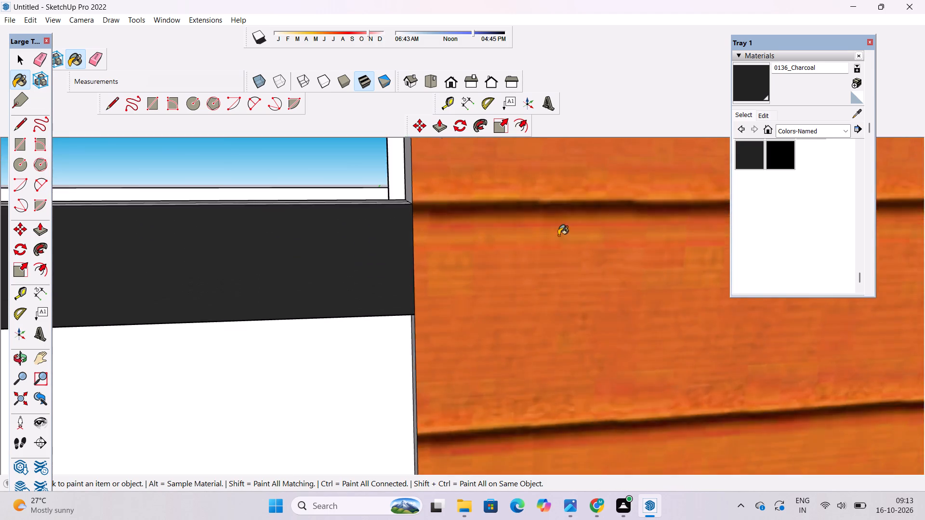
pyautogui.scroll(7, 558, 235)
pyautogui.scroll(7, 652, 239)
pyautogui.scroll(5, 404, 284)
pyautogui.scroll(-7, 285, 301)
pyautogui.scroll(1, 552, 283)
pyautogui.scroll(-2, 560, 291)
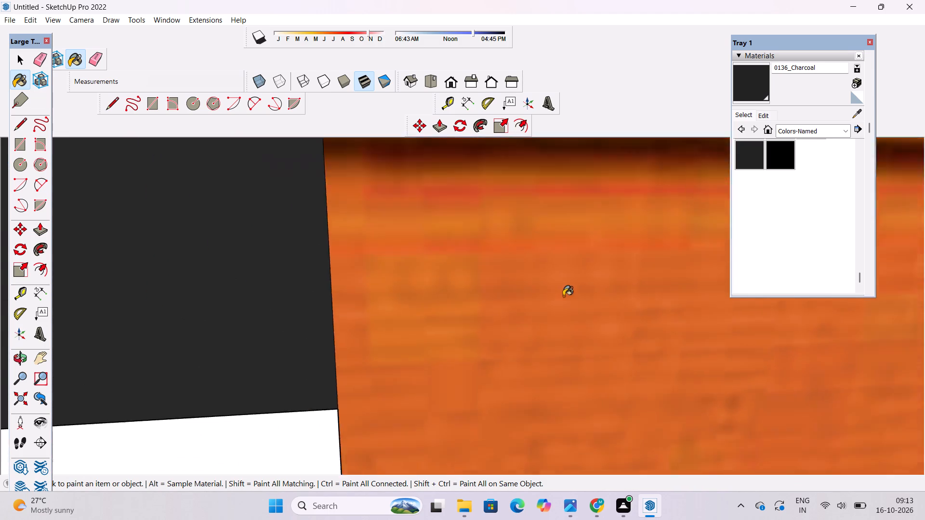
pyautogui.scroll(-20, 563, 296)
pyautogui.scroll(5, 417, 268)
pyautogui.scroll(-2, 431, 299)
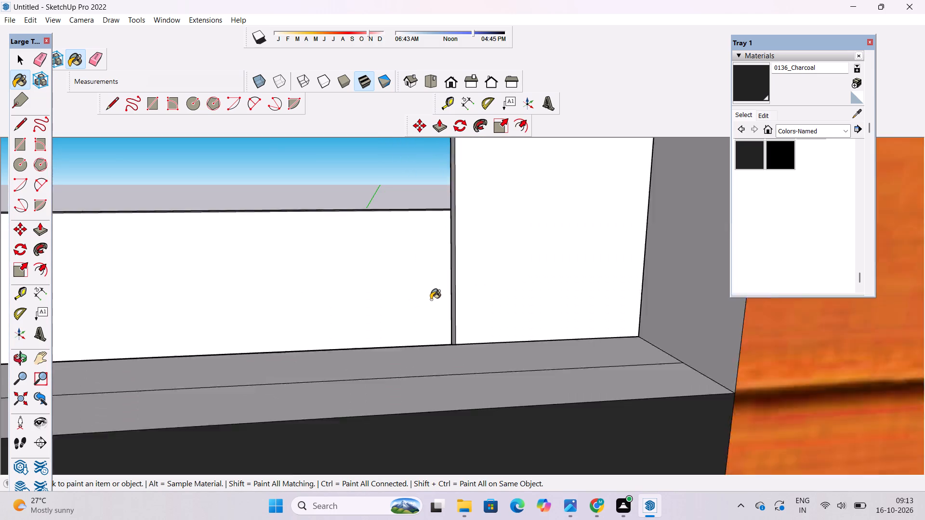
pyautogui.scroll(-2, 431, 299)
pyautogui.scroll(3, 438, 323)
pyautogui.scroll(-2, 444, 331)
pyautogui.click(451, 387)
pyautogui.scroll(-4, 423, 351)
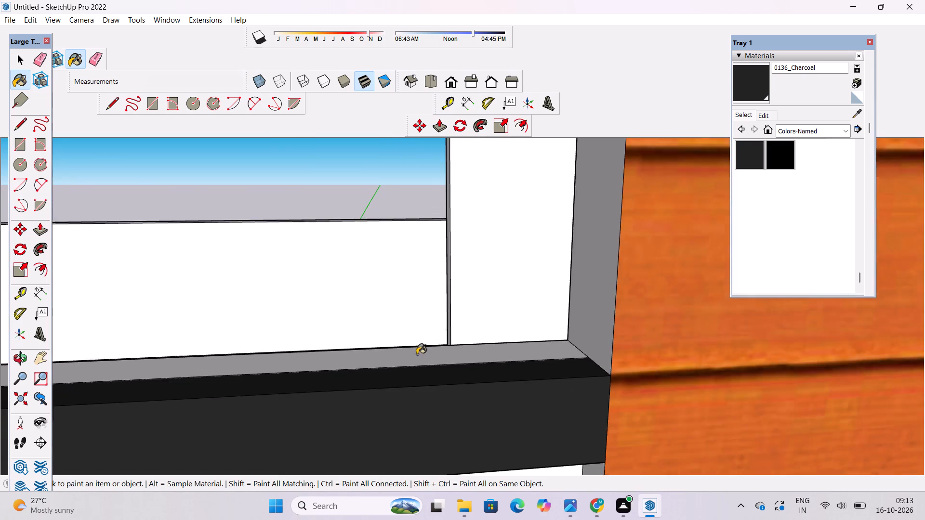
# Examine the charcoal parapet bar and the roof slab above it from below and from the front.
pyautogui.scroll(-7, 417, 354)
pyautogui.press('o')
pyautogui.moveTo(552, 350); pyautogui.dragTo(521, 298)
pyautogui.scroll(-3, 517, 279)
pyautogui.moveTo(512, 365); pyautogui.dragTo(529, 332)
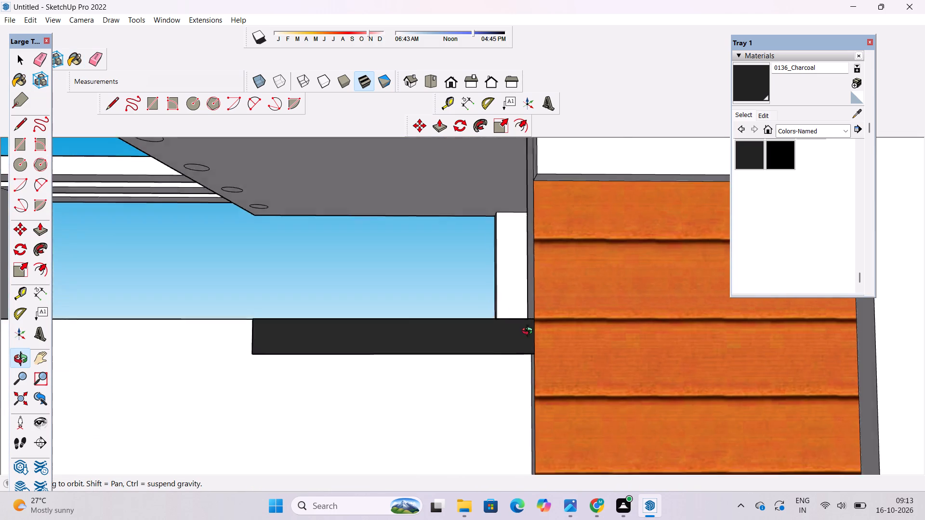
pyautogui.moveTo(529, 332); pyautogui.dragTo(572, 361)
pyautogui.scroll(-5, 568, 347)
pyautogui.keyDown('shift'); pyautogui.moveTo(547, 339); pyautogui.dragTo(529, 306); pyautogui.keyUp('shift')
pyautogui.scroll(-2, 529, 306)
pyautogui.moveTo(522, 313); pyautogui.dragTo(483, 414)
pyautogui.scroll(-1, 359, 353)
pyautogui.keyDown('shift'); pyautogui.moveTo(358, 351); pyautogui.dragTo(422, 389); pyautogui.keyUp('shift')
pyautogui.keyDown('shift'); pyautogui.moveTo(424, 388); pyautogui.dragTo(471, 375); pyautogui.keyUp('shift')
pyautogui.moveTo(472, 375); pyautogui.dragTo(444, 362)
pyautogui.keyDown('shift'); pyautogui.moveTo(490, 360); pyautogui.dragTo(398, 333); pyautogui.keyUp('shift')
pyautogui.keyDown('shift'); pyautogui.scroll(-7, 412, 323); pyautogui.keyUp('shift')
pyautogui.moveTo(470, 357); pyautogui.dragTo(461, 320)
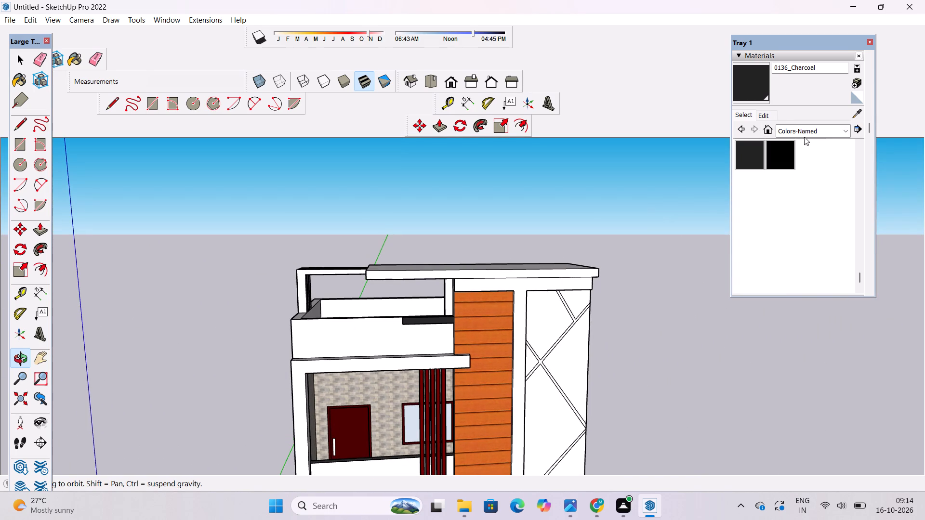
# Paint the underside of the overhanging roof slab, around its round light fittings, with Wood Bamboo.
pyautogui.click(806, 129)
pyautogui.click(789, 290)
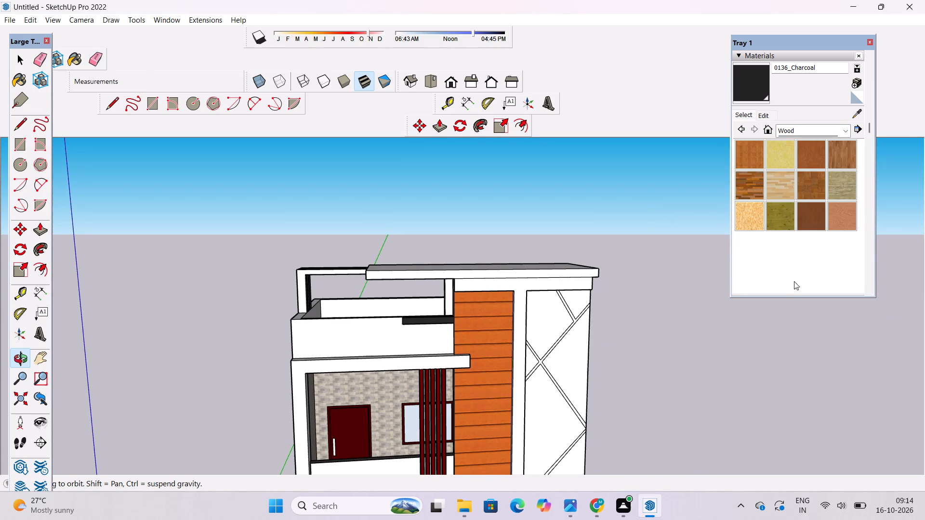
pyautogui.click(750, 154)
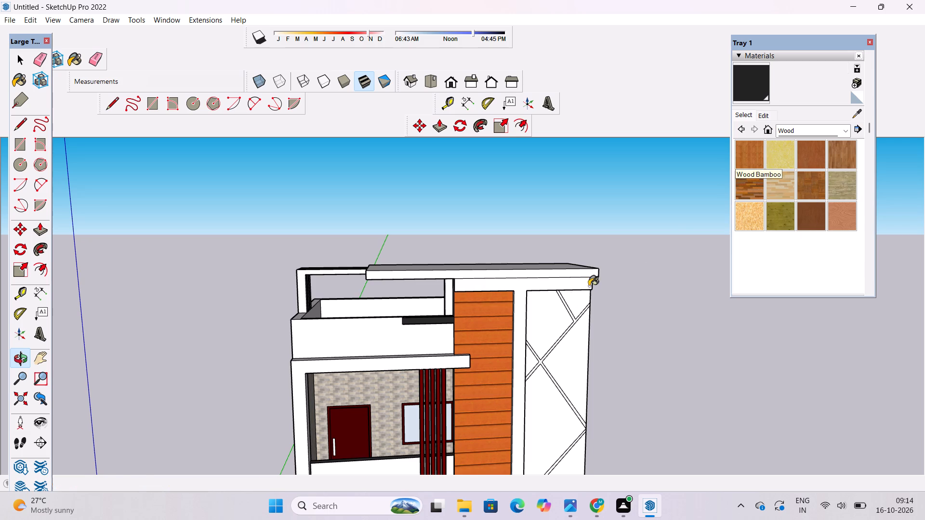
pyautogui.scroll(6, 507, 345)
pyautogui.press('o')
pyautogui.moveTo(507, 334); pyautogui.dragTo(497, 242)
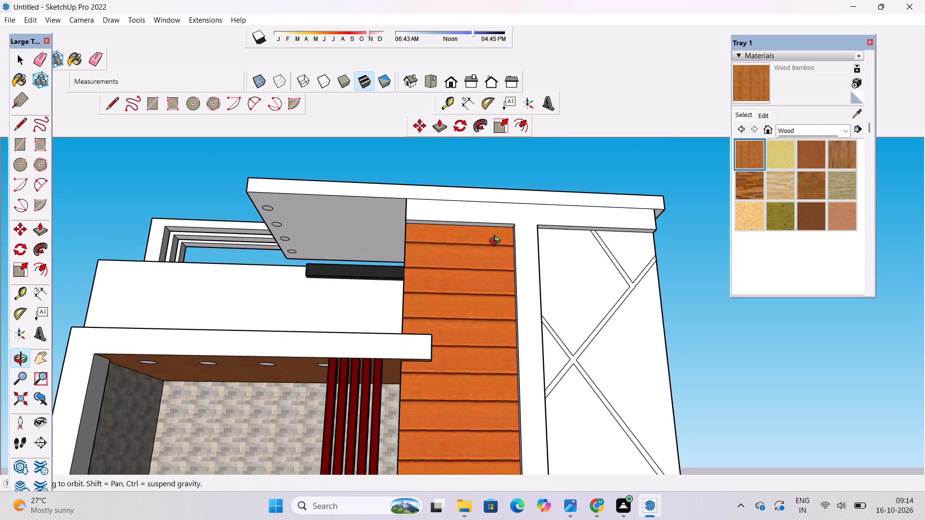
pyautogui.keyDown('shift'); pyautogui.moveTo(497, 242); pyautogui.dragTo(515, 283); pyautogui.keyUp('shift')
pyautogui.click(749, 83)
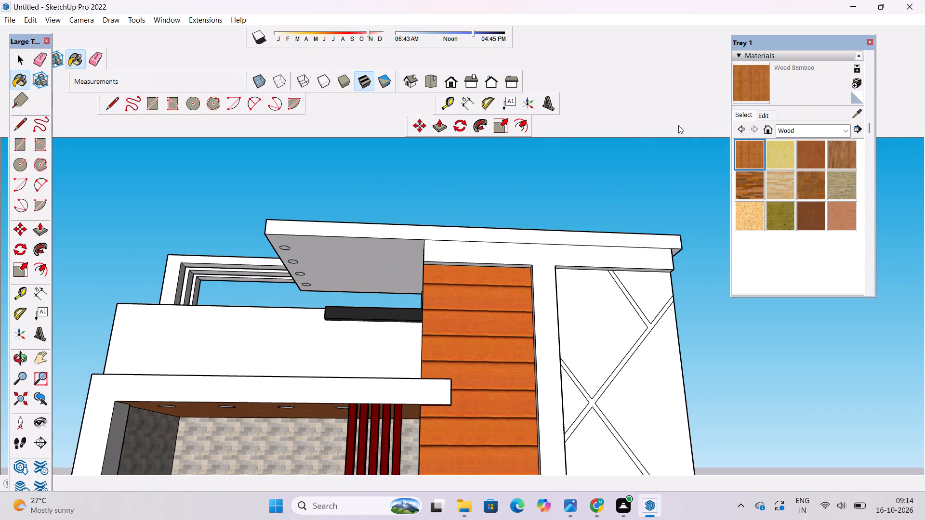
pyautogui.scroll(1, 391, 254)
pyautogui.click(388, 253)
pyautogui.scroll(4, 397, 238)
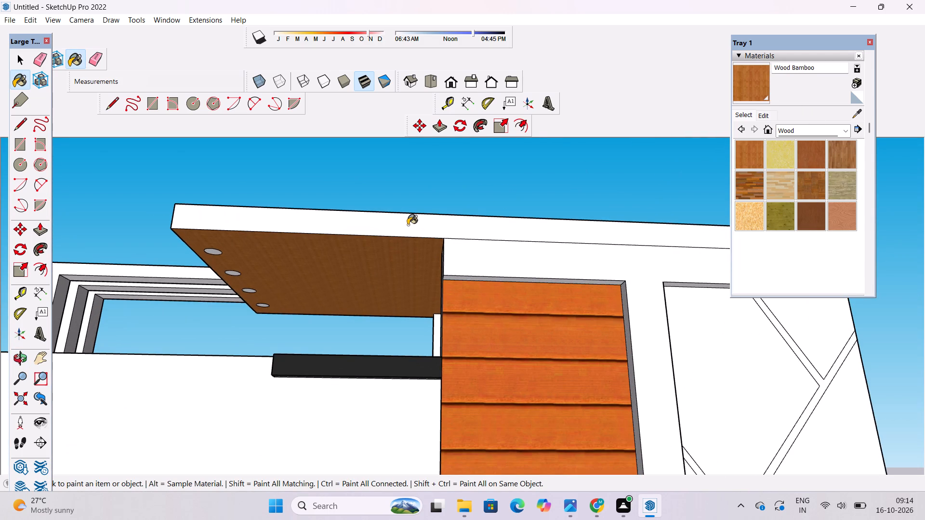
# Paint the roof slab's front edge and the underside of its side overhang with Wood Bamboo.
pyautogui.click(408, 225)
pyautogui.scroll(-10, 333, 236)
pyautogui.scroll(17, 593, 235)
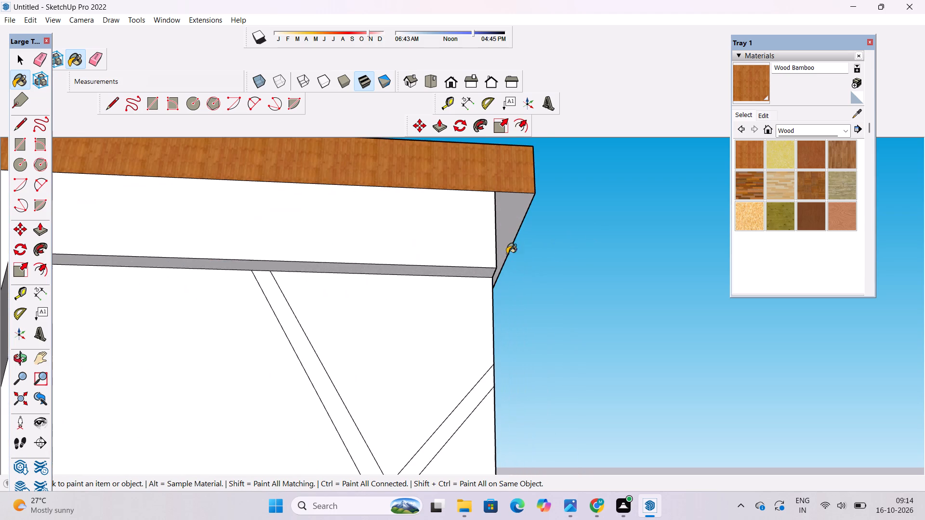
pyautogui.click(502, 222)
# Paint the roof slab's outer side edge and rear edge with Wood Bamboo.
pyautogui.press('o')
pyautogui.moveTo(670, 218); pyautogui.dragTo(545, 240)
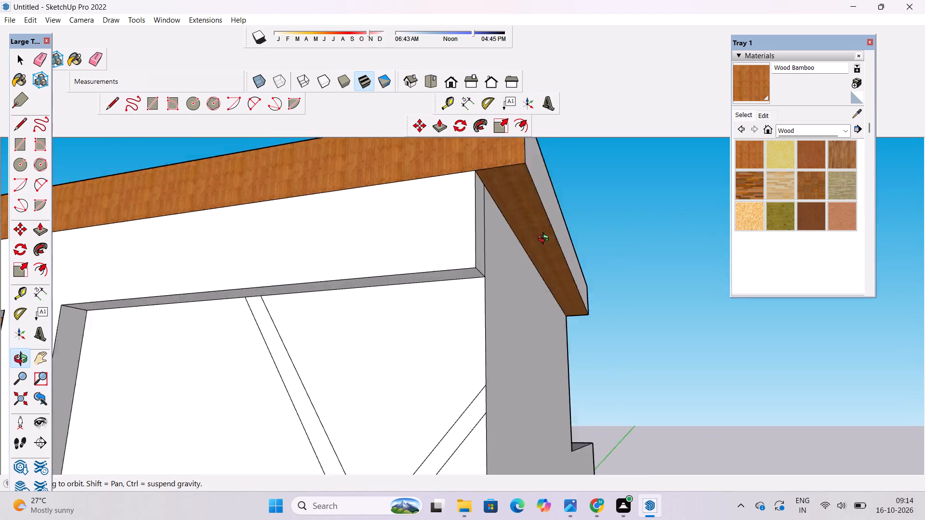
pyautogui.moveTo(545, 240); pyautogui.dragTo(441, 334)
pyautogui.scroll(-5, 489, 281)
pyautogui.keyDown('shift'); pyautogui.moveTo(586, 271); pyautogui.dragTo(525, 267); pyautogui.keyUp('shift')
pyautogui.moveTo(507, 272); pyautogui.dragTo(393, 293)
pyautogui.moveTo(648, 265); pyautogui.dragTo(511, 228)
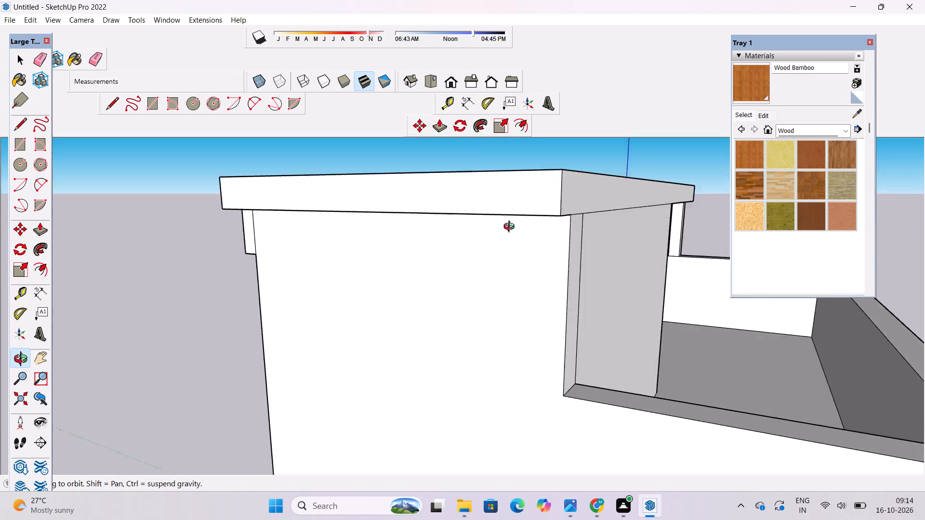
pyautogui.moveTo(511, 228); pyautogui.dragTo(476, 221)
pyautogui.click(759, 81)
pyautogui.click(557, 183)
pyautogui.click(481, 191)
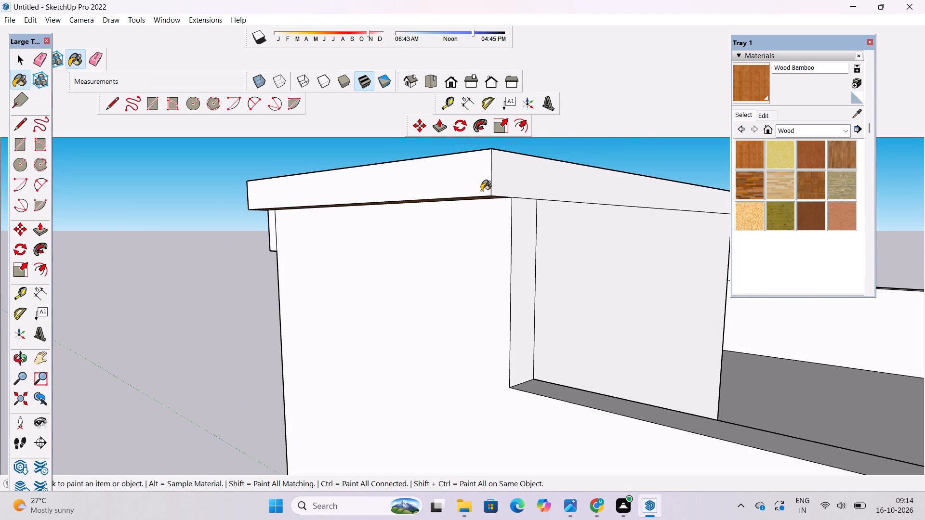
# Paint the top face of the roof slab with Wood Bamboo.
pyautogui.scroll(-5, 506, 334)
pyautogui.press('o')
pyautogui.moveTo(564, 229); pyautogui.dragTo(565, 264)
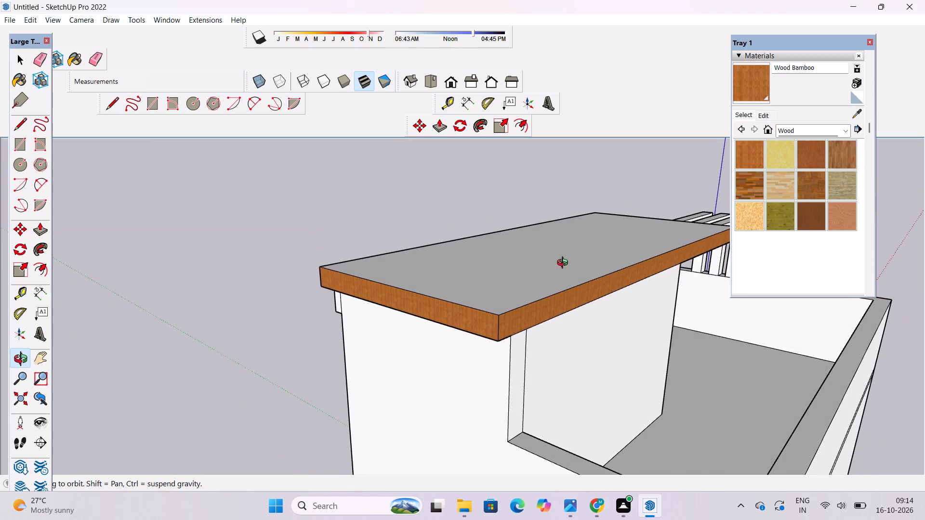
pyautogui.scroll(4, 554, 260)
pyautogui.click(762, 79)
pyautogui.click(669, 199)
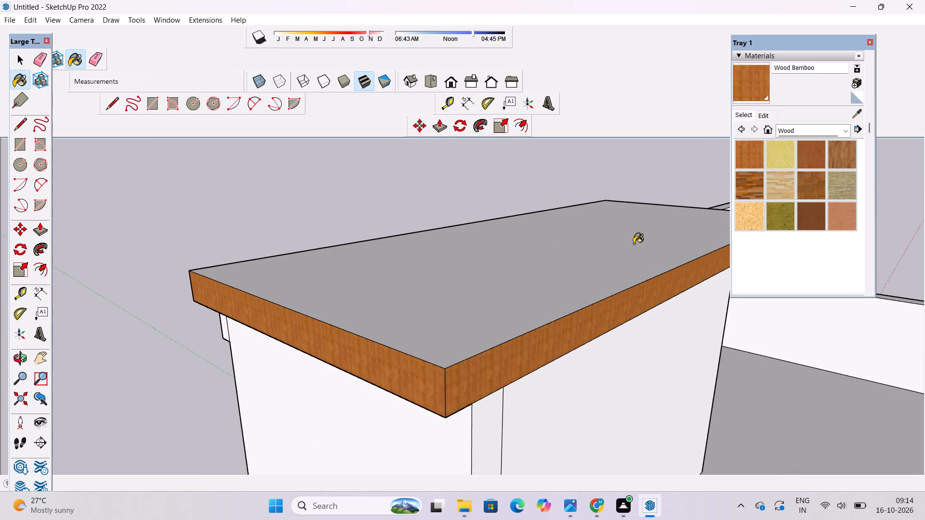
pyautogui.click(634, 244)
# Paint the roof slab's remaining end edge, facing the three pergola frames, with Wood Bamboo.
pyautogui.write('0o')
pyautogui.moveTo(716, 266); pyautogui.dragTo(431, 224)
pyautogui.scroll(-3, 428, 223)
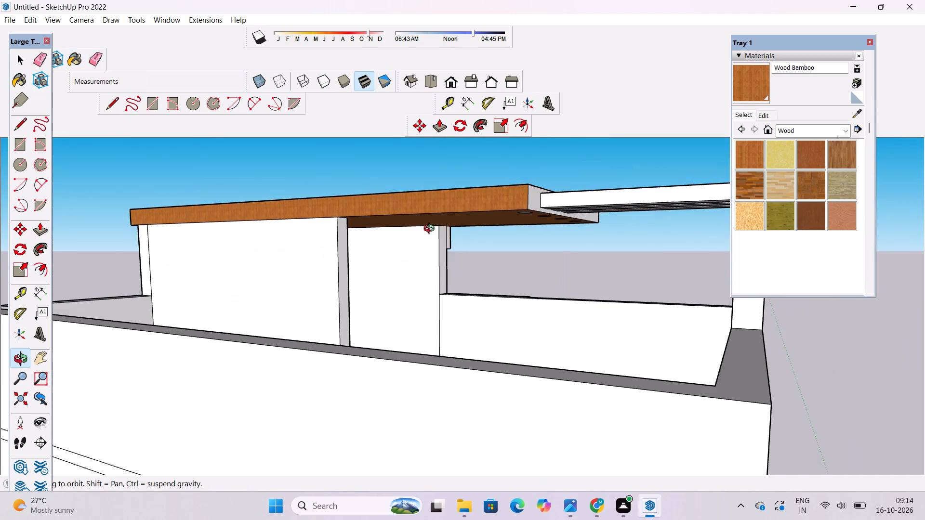
pyautogui.scroll(-1, 431, 230)
pyautogui.moveTo(552, 243); pyautogui.dragTo(436, 244)
pyautogui.moveTo(536, 206); pyautogui.dragTo(490, 237)
pyautogui.moveTo(600, 221); pyautogui.dragTo(525, 221)
pyautogui.keyDown('shift'); pyautogui.moveTo(572, 201); pyautogui.dragTo(574, 216); pyautogui.keyUp('shift')
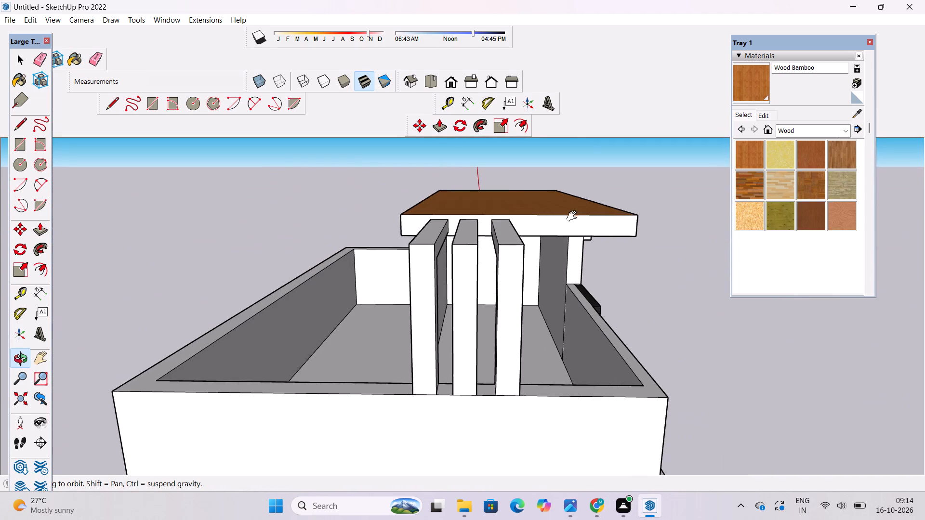
pyautogui.keyDown('shift'); pyautogui.moveTo(574, 216); pyautogui.dragTo(574, 222); pyautogui.keyUp('shift')
pyautogui.keyDown('shift'); pyautogui.moveTo(574, 223); pyautogui.dragTo(518, 219); pyautogui.keyUp('shift')
pyautogui.click(749, 79)
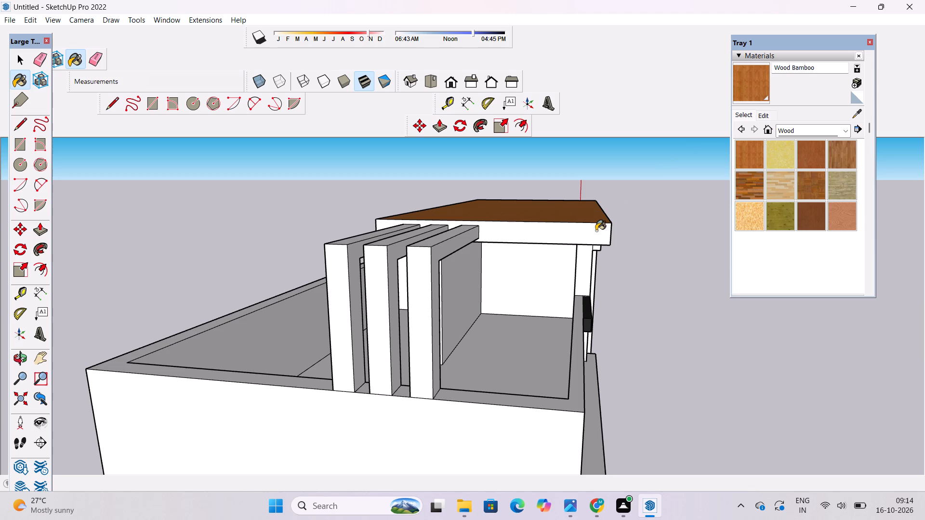
pyautogui.click(596, 231)
# Examine the wood-finished roof slab together with the terrace, balconies and orange cladding on the front facade.
pyautogui.press('o')
pyautogui.moveTo(633, 288); pyautogui.dragTo(507, 194)
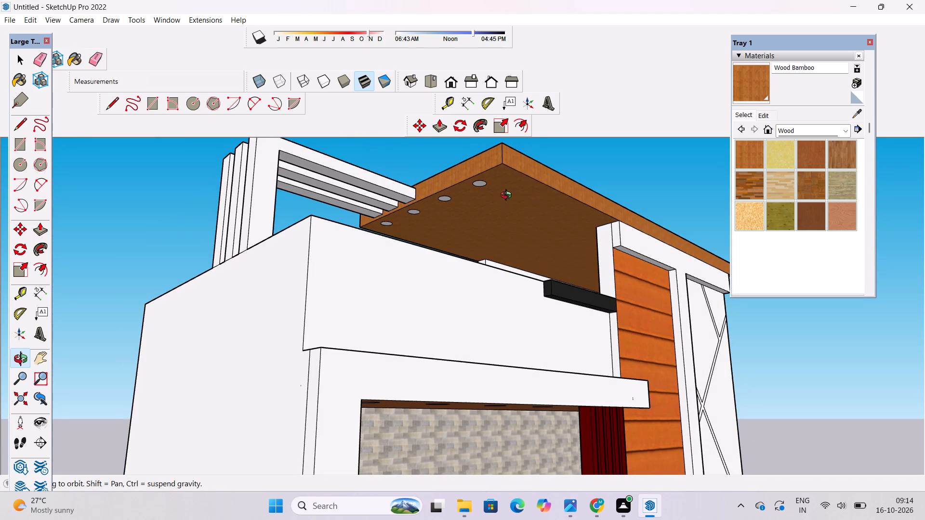
pyautogui.scroll(-3, 565, 193)
pyautogui.moveTo(683, 215); pyautogui.dragTo(636, 244)
pyautogui.keyDown('shift'); pyautogui.moveTo(635, 247); pyautogui.dragTo(534, 189); pyautogui.keyUp('shift')
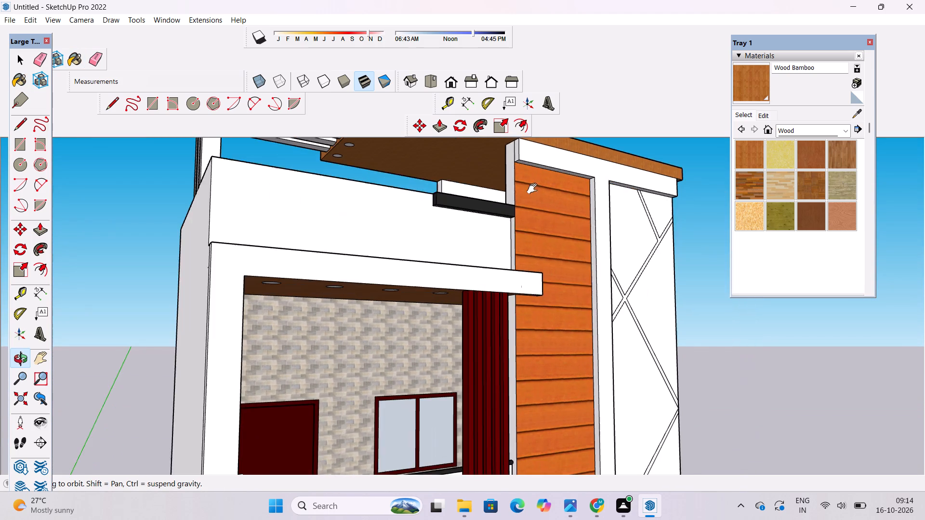
pyautogui.moveTo(557, 221); pyautogui.dragTo(527, 231)
pyautogui.keyDown('shift'); pyautogui.moveTo(525, 251); pyautogui.dragTo(534, 186); pyautogui.keyUp('shift')
pyautogui.scroll(-6, 535, 186)
pyautogui.moveTo(554, 232); pyautogui.dragTo(510, 224)
pyautogui.moveTo(541, 232); pyautogui.dragTo(508, 243)
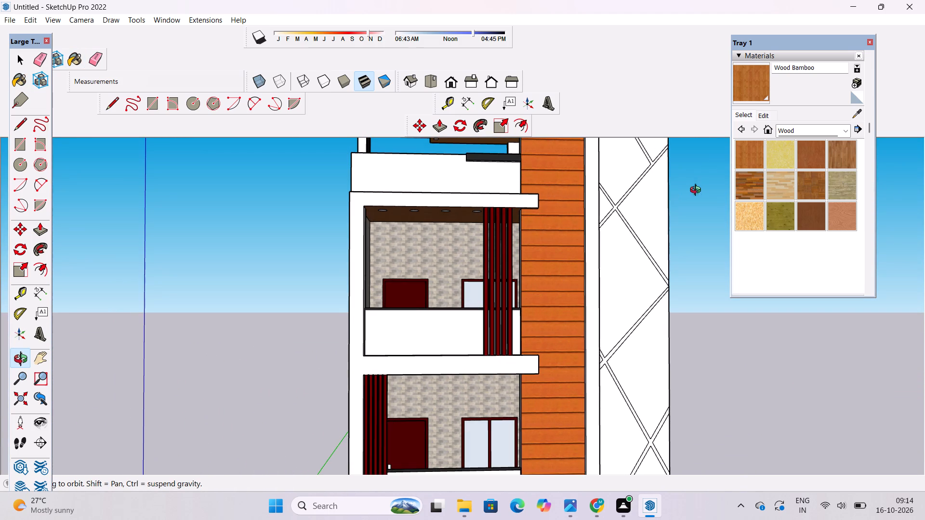
# Paint the ground-floor recess's back wall and side wall with 0012_Bisque from the Colors-Named collection.
pyautogui.click(798, 130)
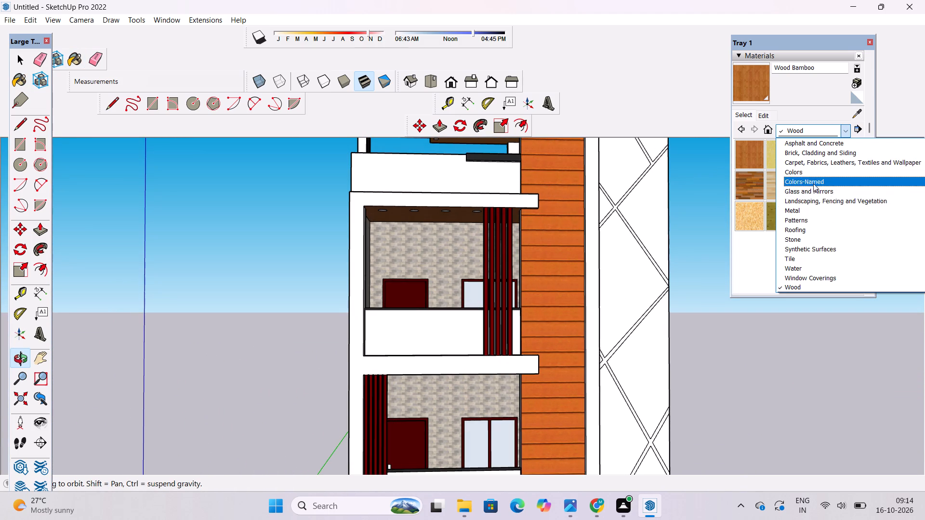
pyautogui.click(813, 183)
pyautogui.scroll(-1, 778, 232)
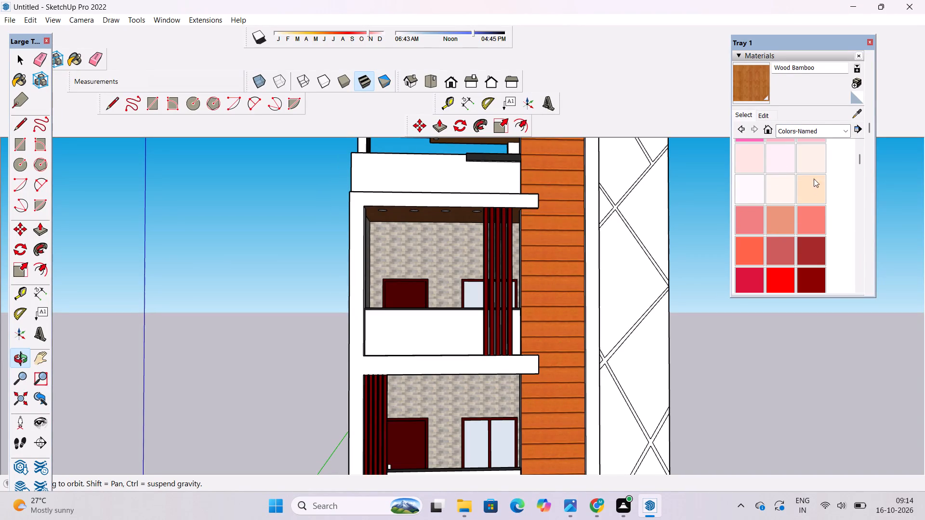
pyautogui.click(813, 184)
pyautogui.scroll(-10, 321, 256)
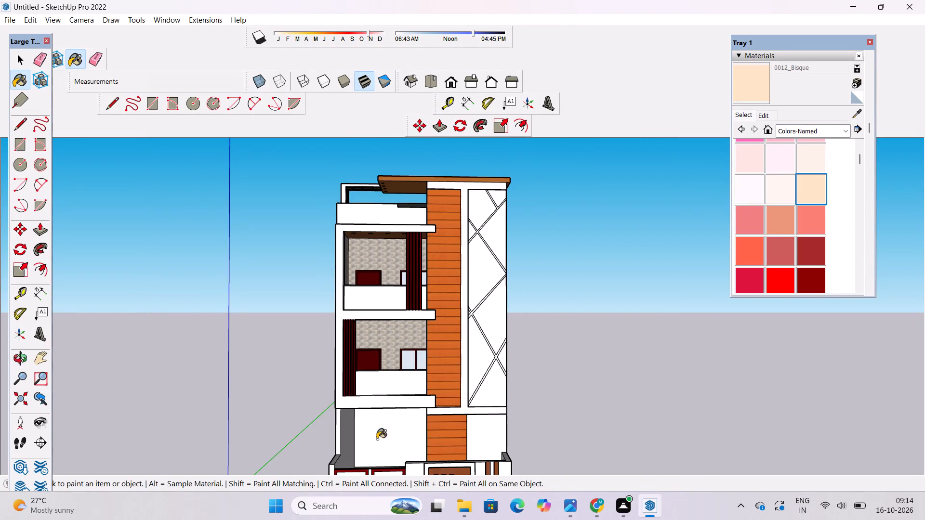
pyautogui.scroll(15, 377, 439)
pyautogui.click(386, 367)
pyautogui.click(238, 345)
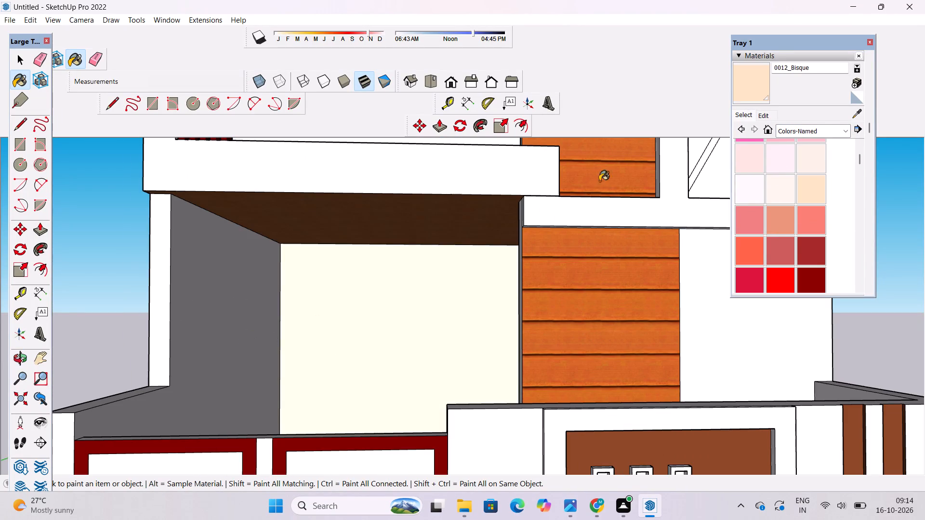
# Darken the 0012_Bisque material slightly by lowering its colour brightness.
pyautogui.click(761, 118)
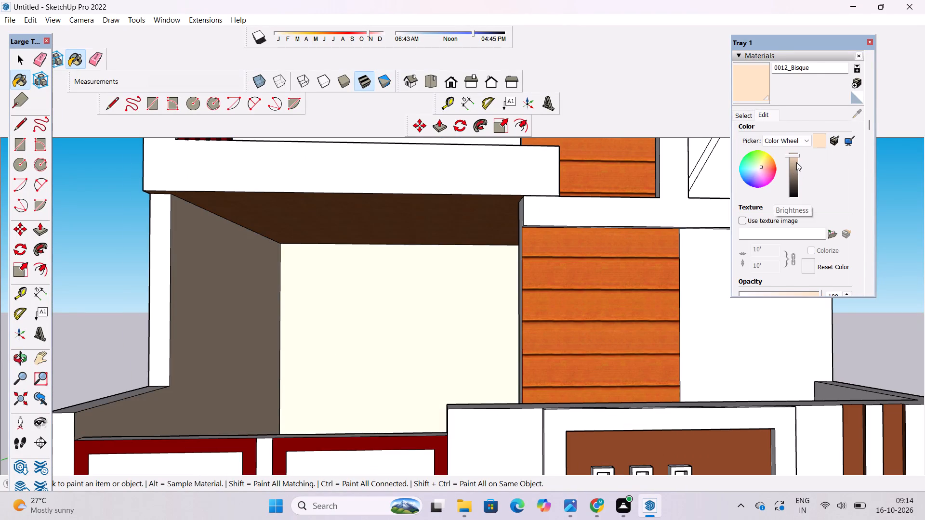
pyautogui.click(796, 162)
# Paint the ground-floor recess's outer pillar and the front face of the two-storey balcony frame with the darkened Bisque.
pyautogui.scroll(-5, 515, 307)
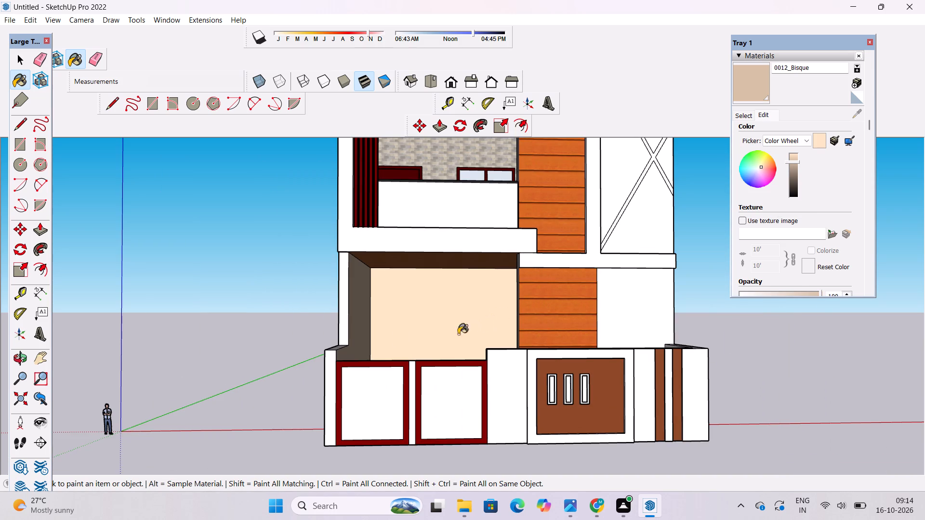
pyautogui.scroll(4, 339, 345)
pyautogui.click(352, 290)
pyautogui.scroll(8, 344, 359)
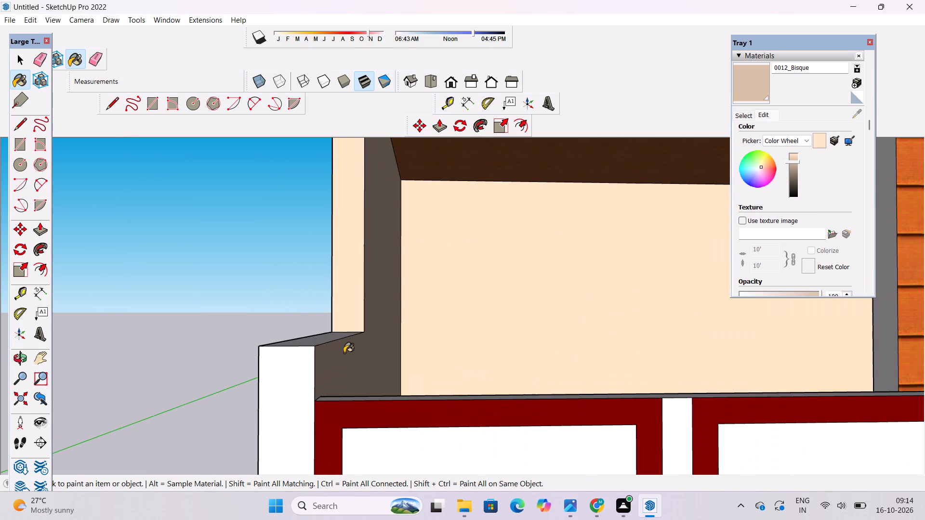
pyautogui.scroll(2, 344, 353)
pyautogui.click(334, 331)
pyautogui.scroll(-15, 297, 371)
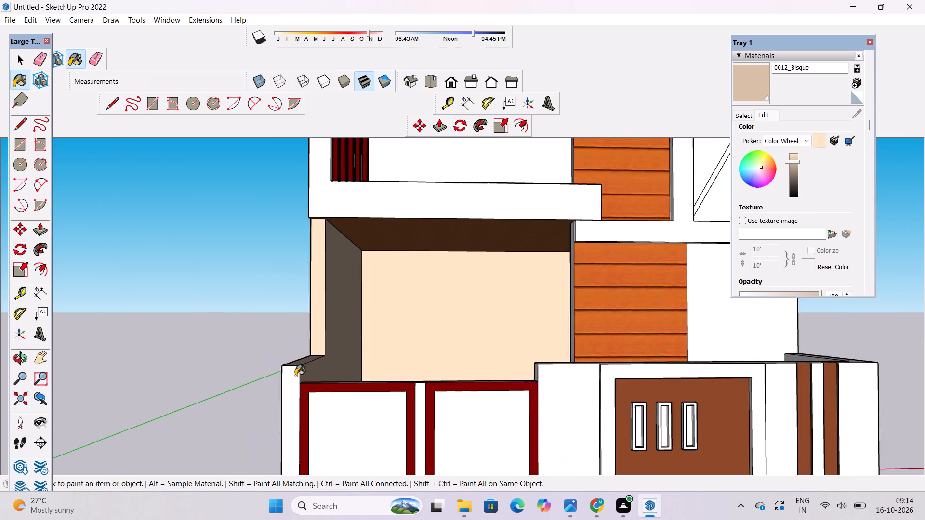
pyautogui.scroll(-11, 295, 376)
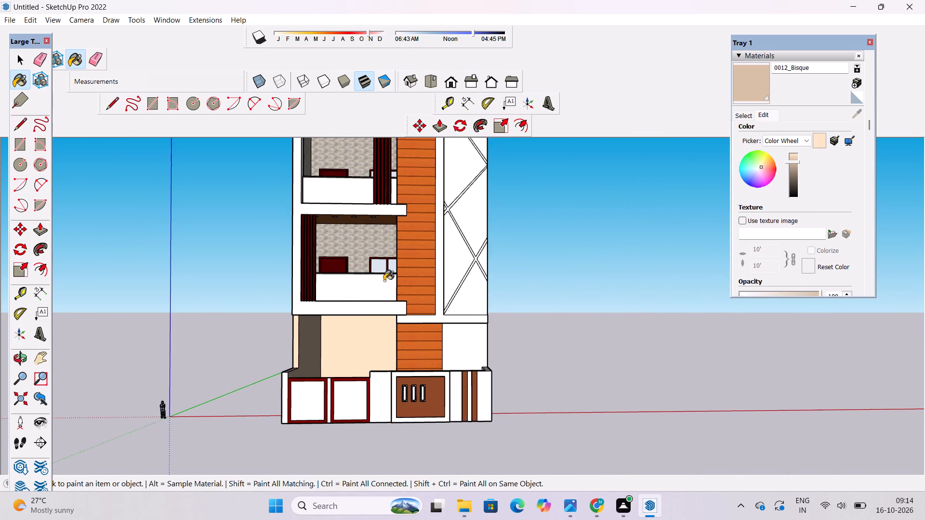
pyautogui.scroll(4, 378, 317)
pyautogui.click(378, 318)
# Paint the inner side face of the upper balcony frame's upright with Bisque.
pyautogui.scroll(-8, 358, 356)
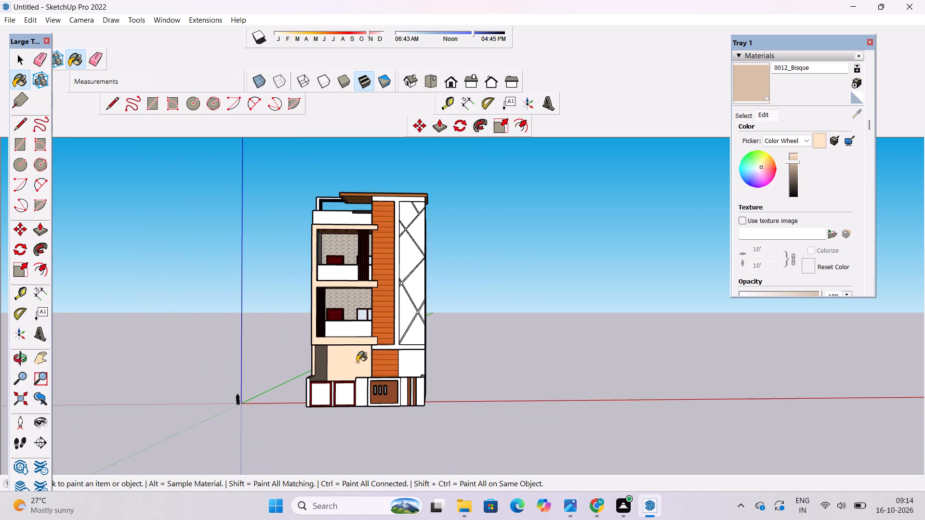
pyautogui.scroll(20, 379, 287)
pyautogui.scroll(3, 379, 287)
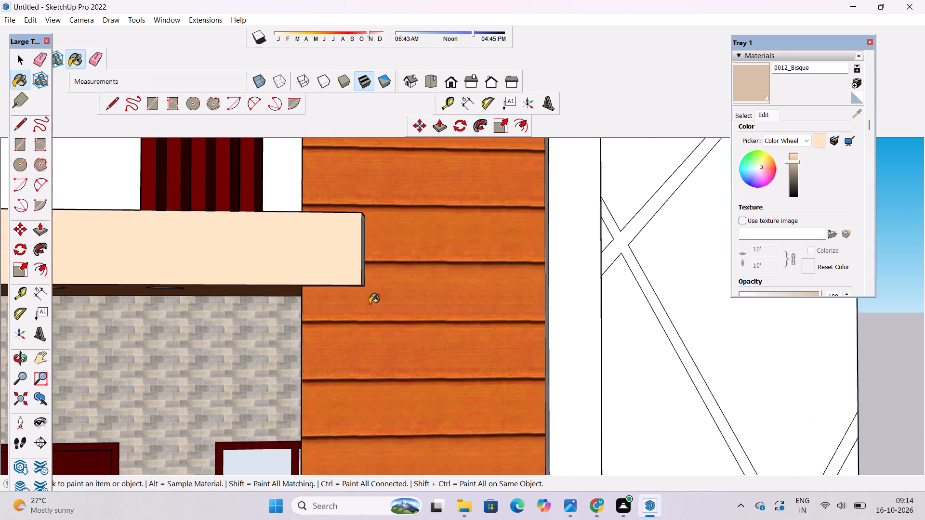
pyautogui.scroll(-20, 370, 304)
pyautogui.scroll(-2, 370, 304)
pyautogui.scroll(2, 327, 292)
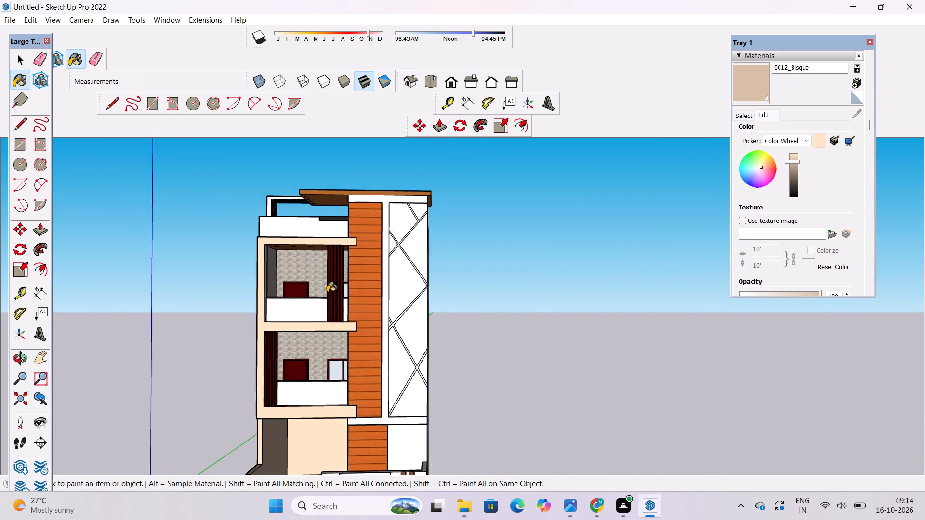
pyautogui.scroll(3, 327, 292)
pyautogui.scroll(5, 391, 199)
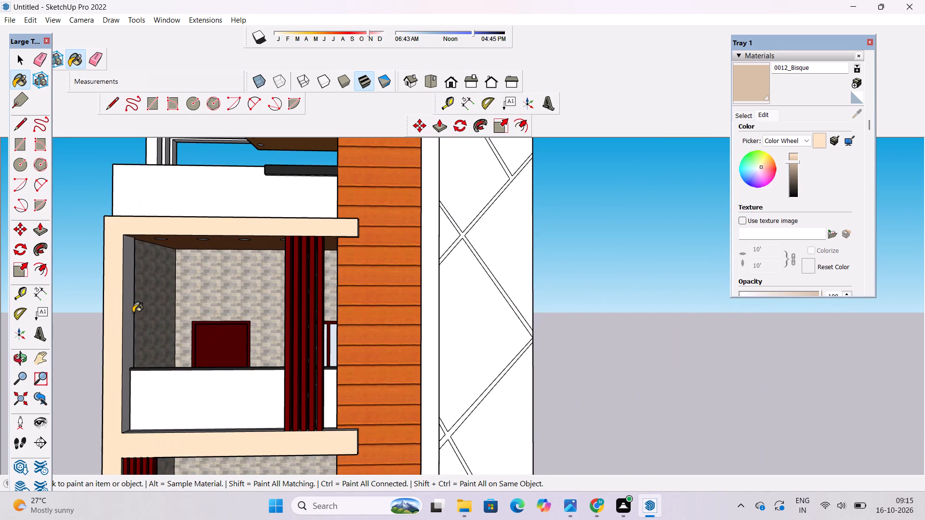
pyautogui.click(129, 309)
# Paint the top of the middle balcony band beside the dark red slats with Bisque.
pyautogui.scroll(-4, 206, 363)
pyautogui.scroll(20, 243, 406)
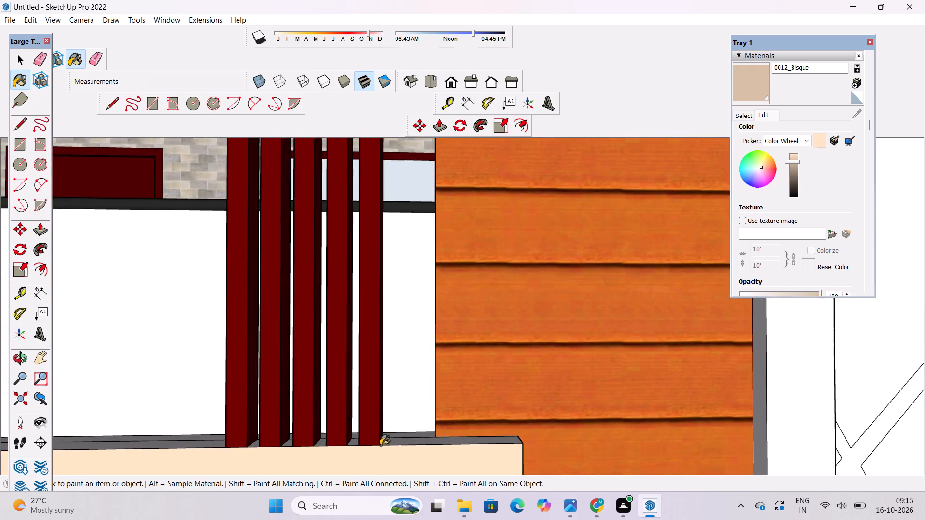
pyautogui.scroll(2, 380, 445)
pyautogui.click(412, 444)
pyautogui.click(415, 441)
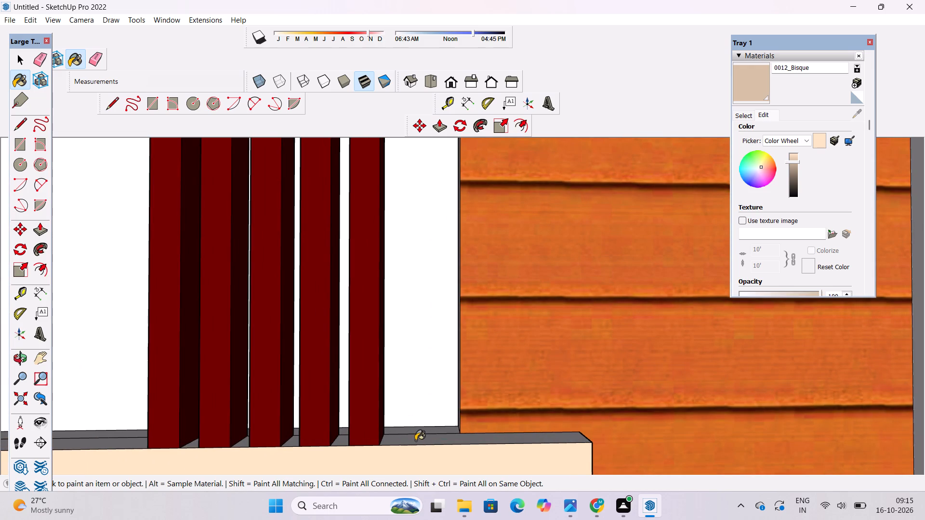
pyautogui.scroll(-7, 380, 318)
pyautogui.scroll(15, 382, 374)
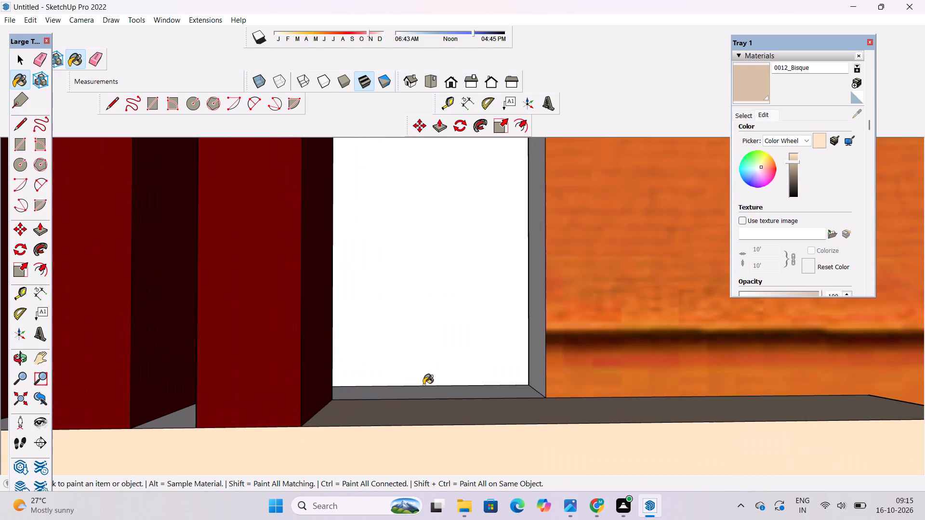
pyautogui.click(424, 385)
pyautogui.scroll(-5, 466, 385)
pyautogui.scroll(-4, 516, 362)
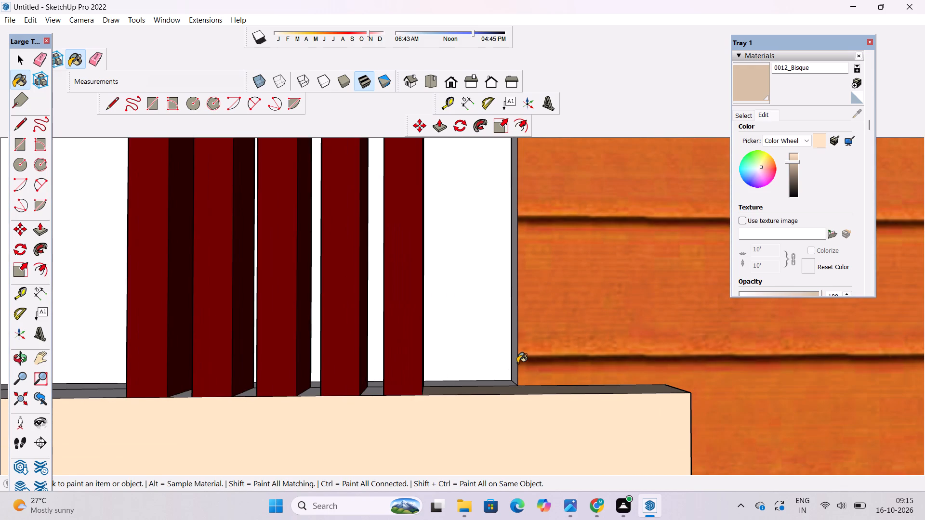
# Erase the lengthwise edge lines splitting the middle balcony band's top surface on both sides of the dark red slats.
pyautogui.press('o')
pyautogui.moveTo(539, 291); pyautogui.dragTo(524, 391)
pyautogui.keyDown('shift'); pyautogui.moveTo(475, 400); pyautogui.dragTo(513, 353); pyautogui.keyUp('shift')
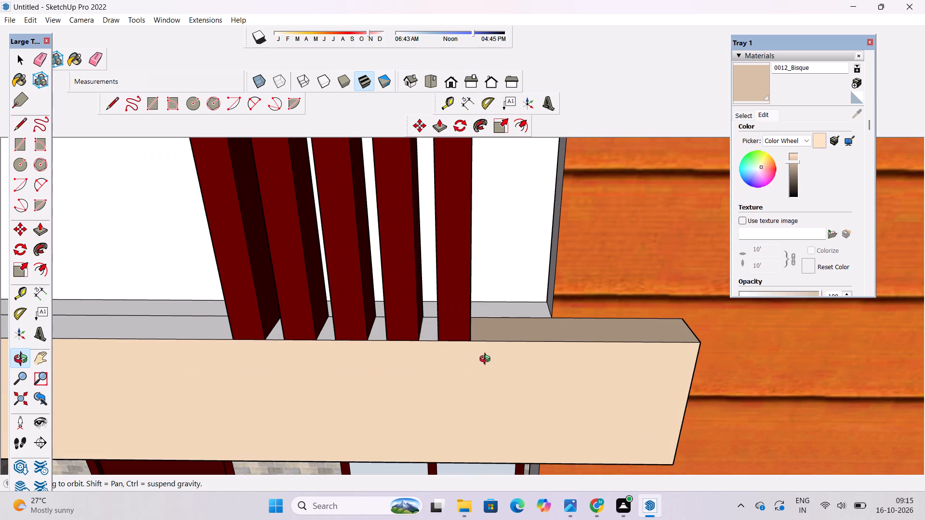
pyautogui.keyDown('shift'); pyautogui.moveTo(460, 362); pyautogui.dragTo(569, 384); pyautogui.keyUp('shift')
pyautogui.press('e')
pyautogui.moveTo(312, 330); pyautogui.dragTo(309, 342)
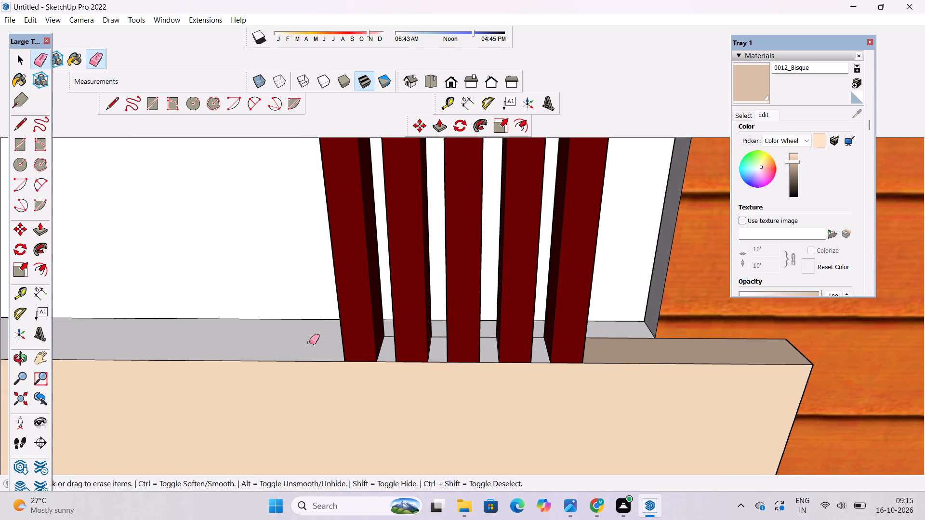
pyautogui.moveTo(602, 332); pyautogui.dragTo(602, 340)
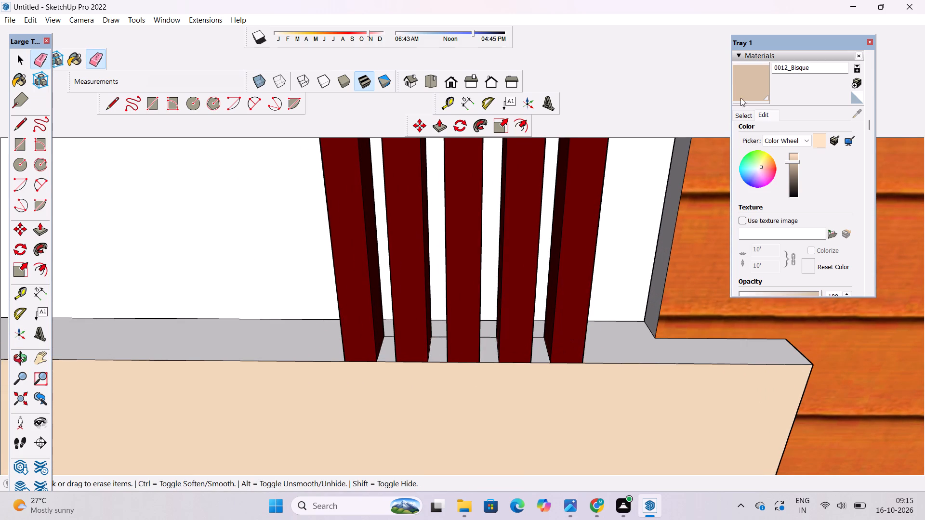
# Paint the middle balcony band's merged top surface and the gaps between the dark red slats with Bisque.
pyautogui.click(742, 90)
pyautogui.click(614, 365)
pyautogui.click(614, 352)
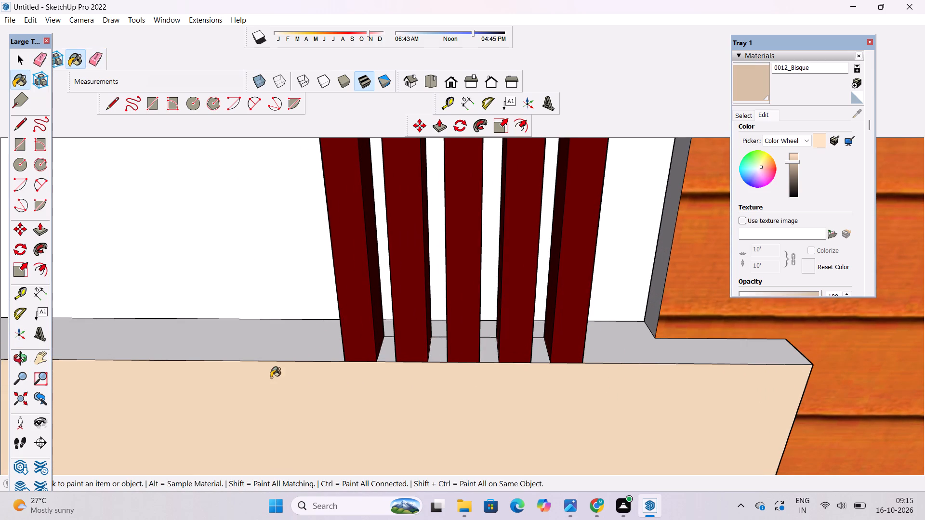
pyautogui.click(383, 356)
pyautogui.click(433, 355)
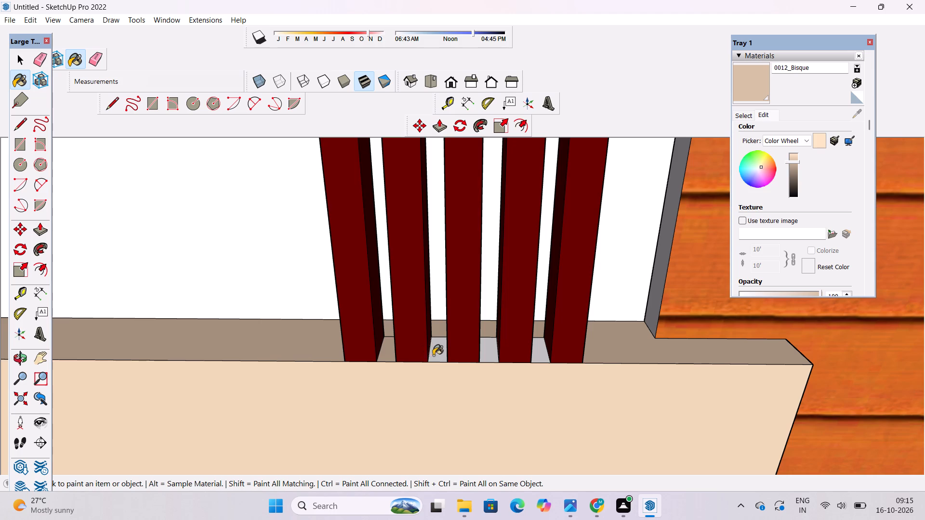
pyautogui.click(489, 353)
pyautogui.click(538, 355)
# Paint the top faces of the lowest and uppermost balcony frame bands with Bisque.
pyautogui.scroll(-3, 462, 293)
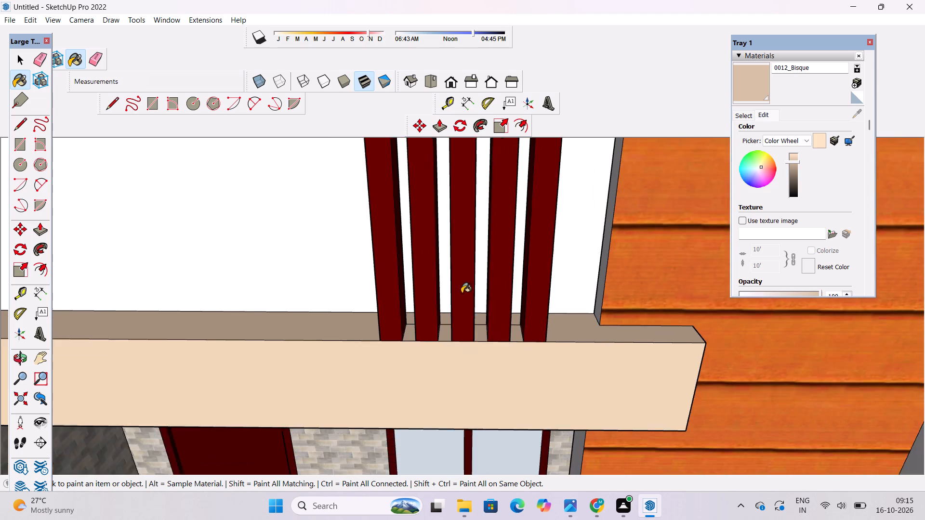
pyautogui.scroll(-20, 462, 293)
pyautogui.scroll(-6, 462, 293)
pyautogui.scroll(7, 406, 474)
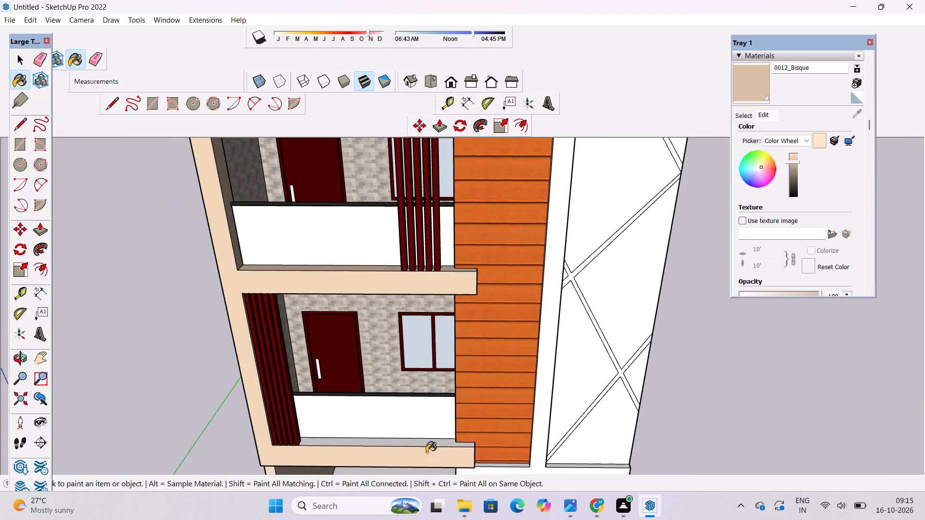
pyautogui.scroll(6, 426, 452)
pyautogui.click(450, 435)
pyautogui.scroll(-8, 431, 461)
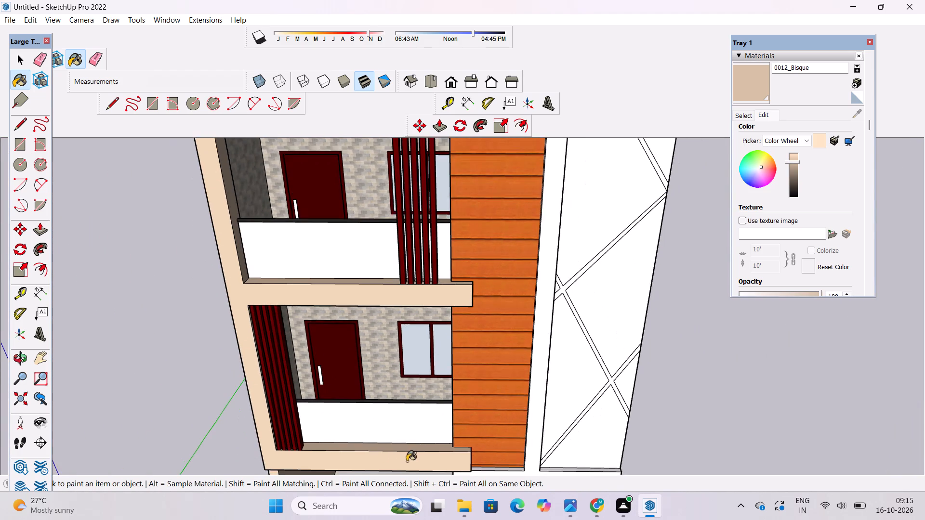
pyautogui.scroll(-4, 407, 461)
pyautogui.scroll(16, 413, 234)
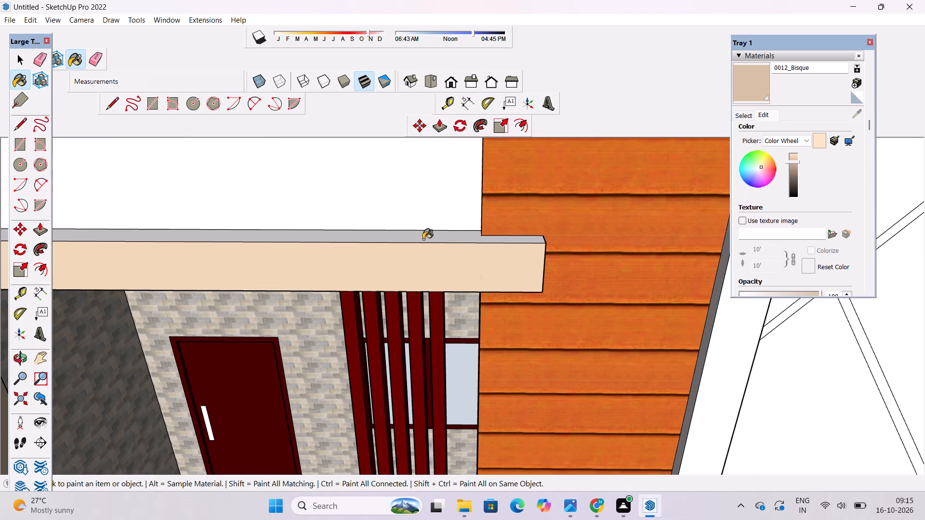
pyautogui.click(423, 240)
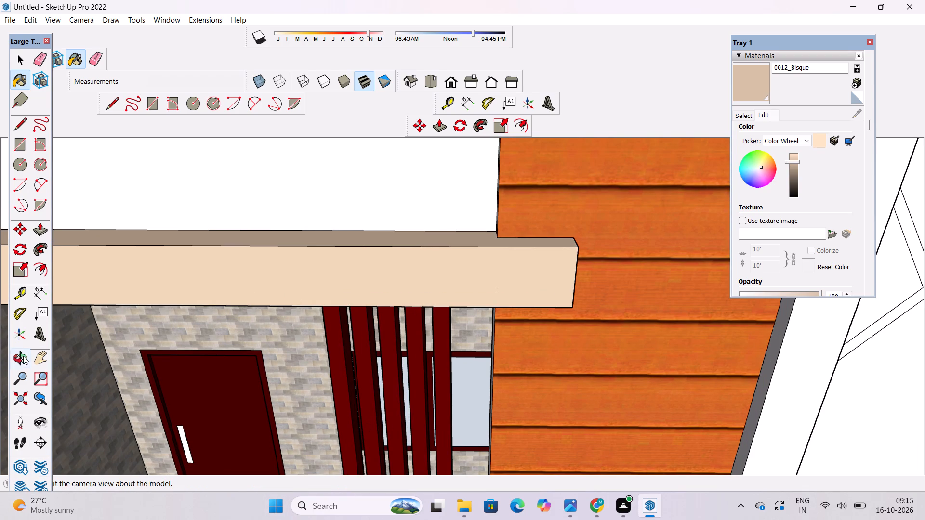
# Paint the end faces of the uppermost and middle balcony bands, where they project over the orange cladding, with Bisque.
pyautogui.click(13, 352)
pyautogui.moveTo(485, 319); pyautogui.dragTo(327, 287)
pyautogui.scroll(-12, 361, 247)
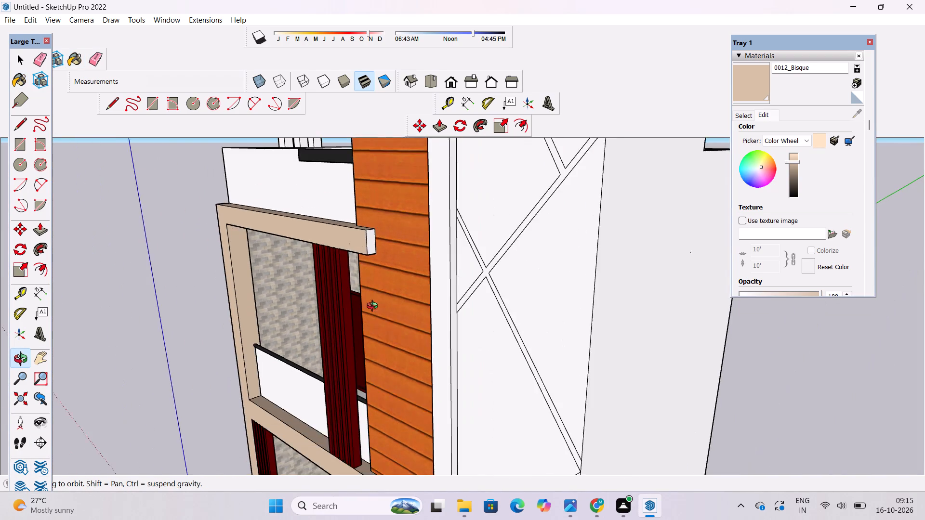
pyautogui.scroll(-6, 374, 307)
pyautogui.scroll(4, 379, 332)
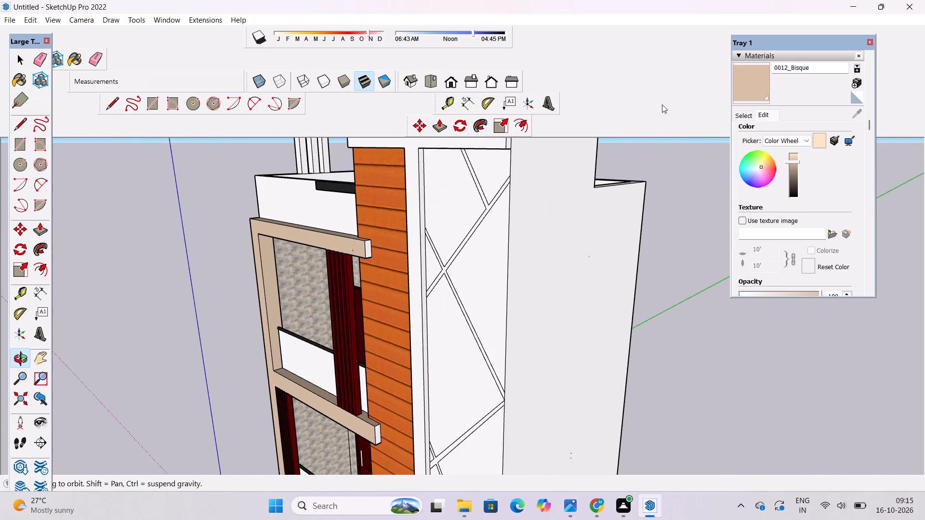
pyautogui.click(753, 85)
pyautogui.scroll(16, 376, 259)
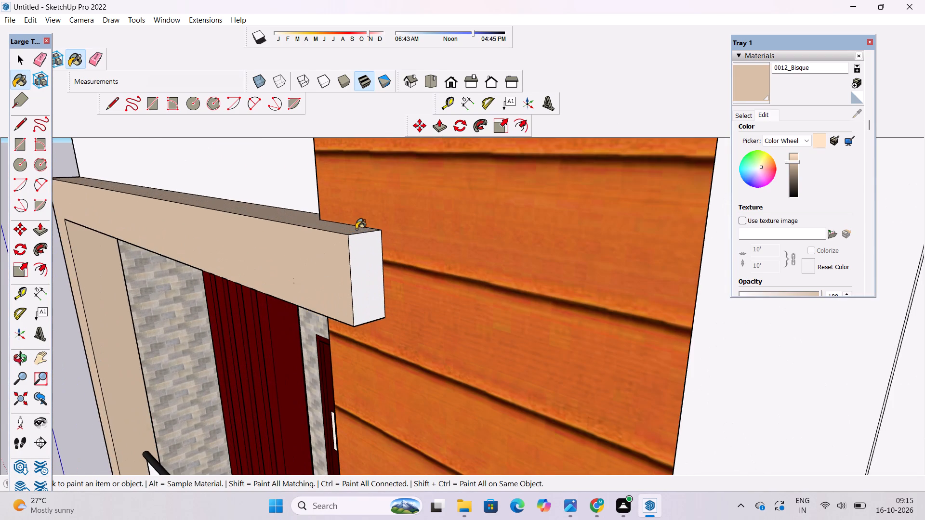
pyautogui.click(357, 259)
pyautogui.scroll(-18, 424, 205)
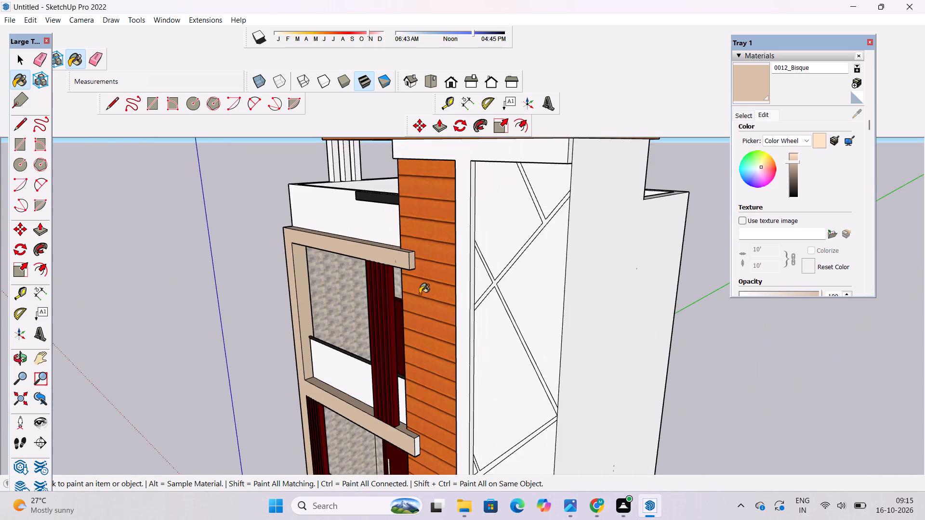
pyautogui.scroll(-2, 420, 294)
pyautogui.scroll(11, 426, 404)
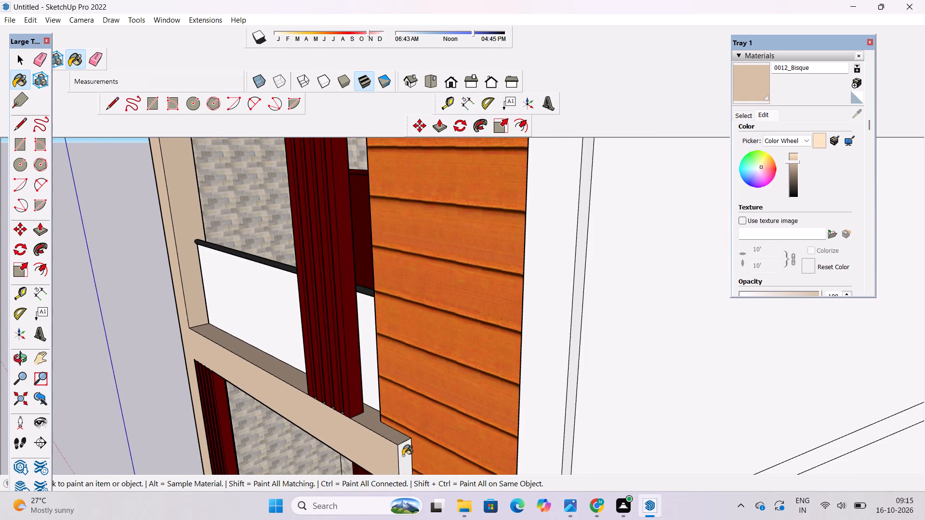
pyautogui.click(403, 455)
# Paint the narrow outer side face of the balcony frame's vertical post with Bisque.
pyautogui.press('o')
pyautogui.moveTo(370, 429); pyautogui.dragTo(403, 394)
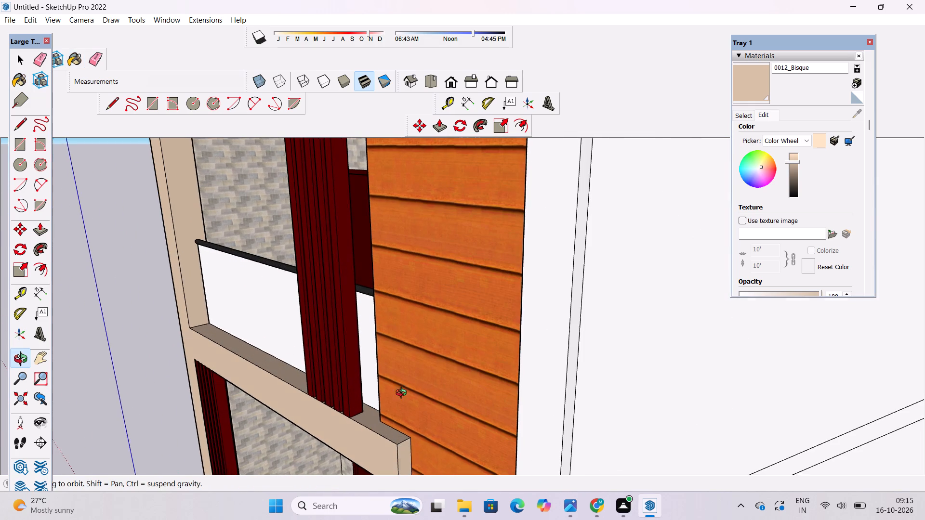
pyautogui.moveTo(403, 394); pyautogui.dragTo(534, 355)
pyautogui.scroll(-7, 509, 299)
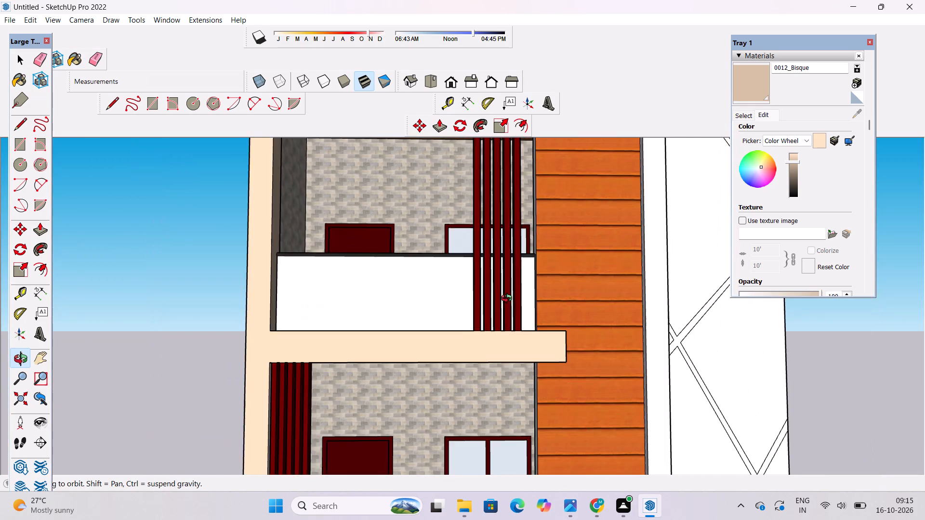
pyautogui.moveTo(482, 299); pyautogui.dragTo(696, 382)
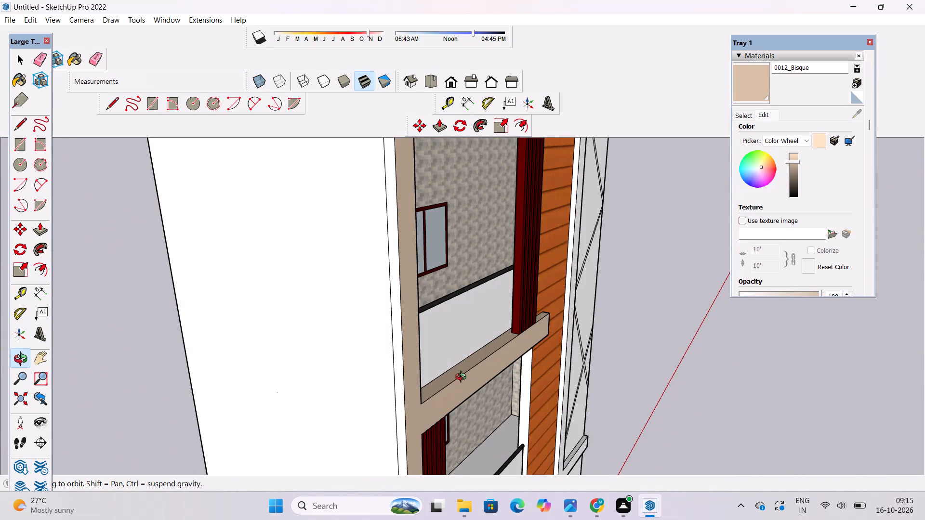
pyautogui.keyDown('shift'); pyautogui.moveTo(423, 361); pyautogui.dragTo(413, 364); pyautogui.keyUp('shift')
pyautogui.keyDown('shift'); pyautogui.scroll(-7, 430, 323); pyautogui.keyUp('shift')
pyautogui.keyDown('shift'); pyautogui.moveTo(437, 315); pyautogui.dragTo(405, 317); pyautogui.keyUp('shift')
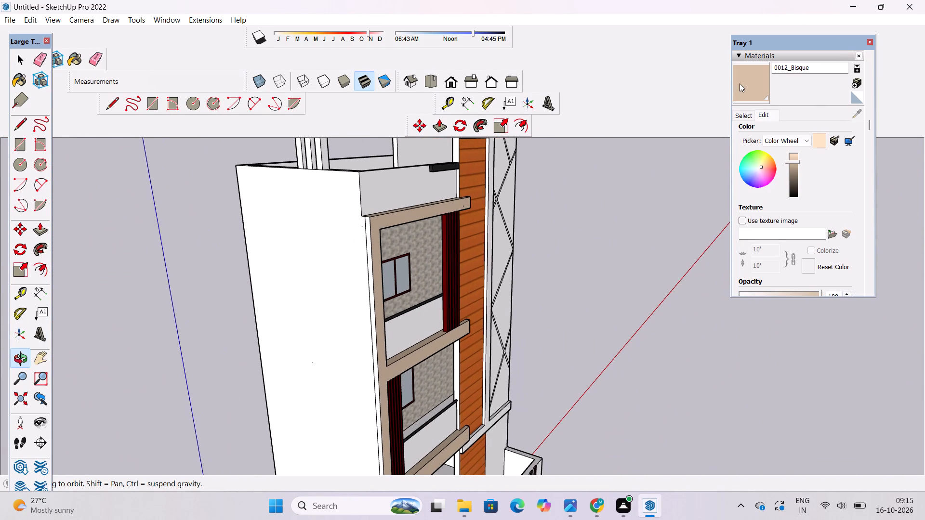
pyautogui.click(740, 83)
pyautogui.scroll(-1, 450, 201)
pyautogui.scroll(10, 391, 231)
pyautogui.click(358, 210)
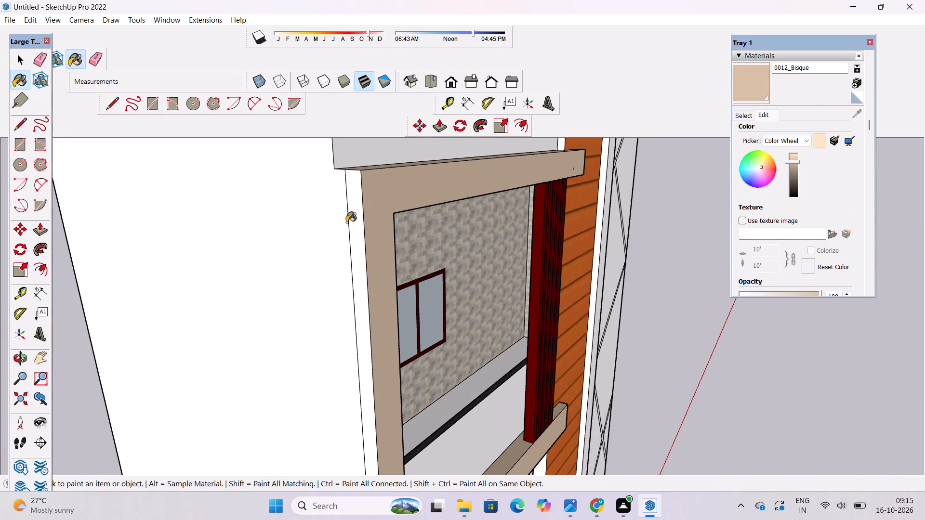
# Examine the painted balcony frame from several angles and the whole front facade.
pyautogui.click(24, 356)
pyautogui.scroll(-6, 311, 290)
pyautogui.moveTo(567, 332); pyautogui.dragTo(523, 338)
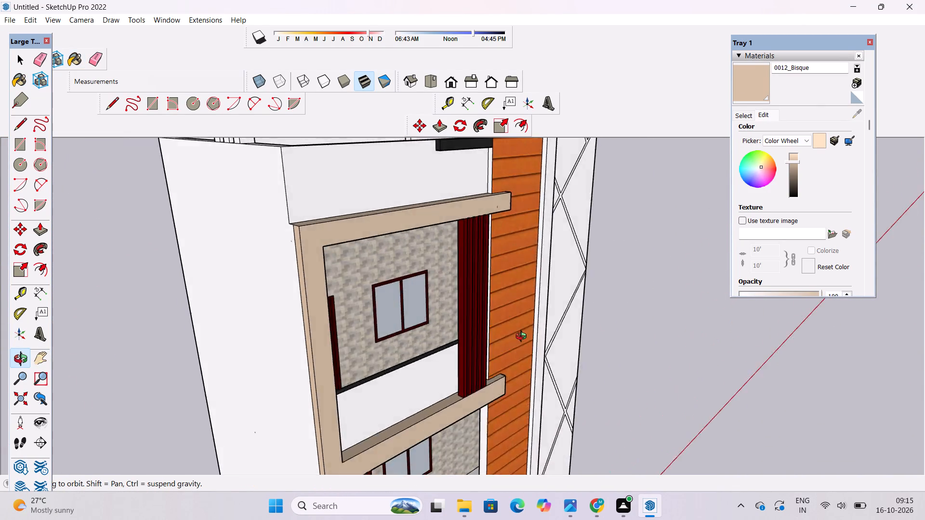
pyautogui.moveTo(523, 338); pyautogui.dragTo(627, 323)
pyautogui.moveTo(537, 358); pyautogui.dragTo(306, 342)
pyautogui.keyDown('shift'); pyautogui.moveTo(473, 390); pyautogui.dragTo(461, 293); pyautogui.keyUp('shift')
pyautogui.scroll(-5, 461, 286)
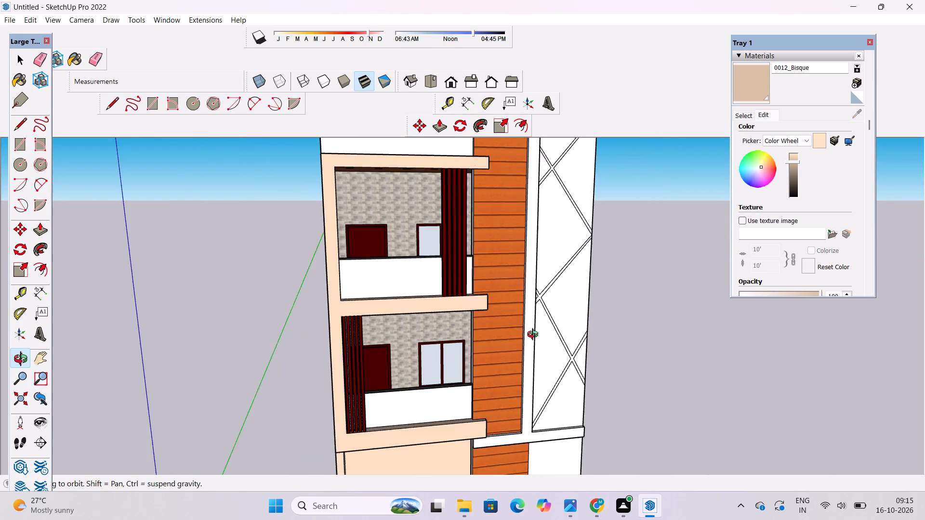
pyautogui.moveTo(557, 343); pyautogui.dragTo(489, 349)
pyautogui.keyDown('shift'); pyautogui.moveTo(486, 379); pyautogui.dragTo(475, 317); pyautogui.keyUp('shift')
pyautogui.keyDown('shift'); pyautogui.scroll(-6, 470, 315); pyautogui.keyUp('shift')
pyautogui.keyDown('shift'); pyautogui.moveTo(467, 343); pyautogui.dragTo(452, 371); pyautogui.keyUp('shift')
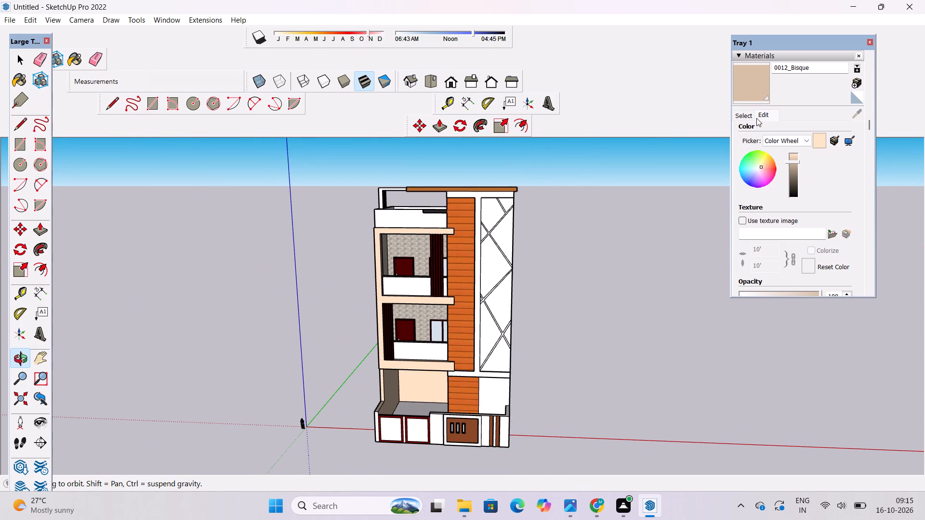
# Paint the uppermost panels between the diagonal strips on the tower's front with Charcoal from the Colors-Named collection.
pyautogui.click(747, 117)
pyautogui.scroll(-3, 801, 178)
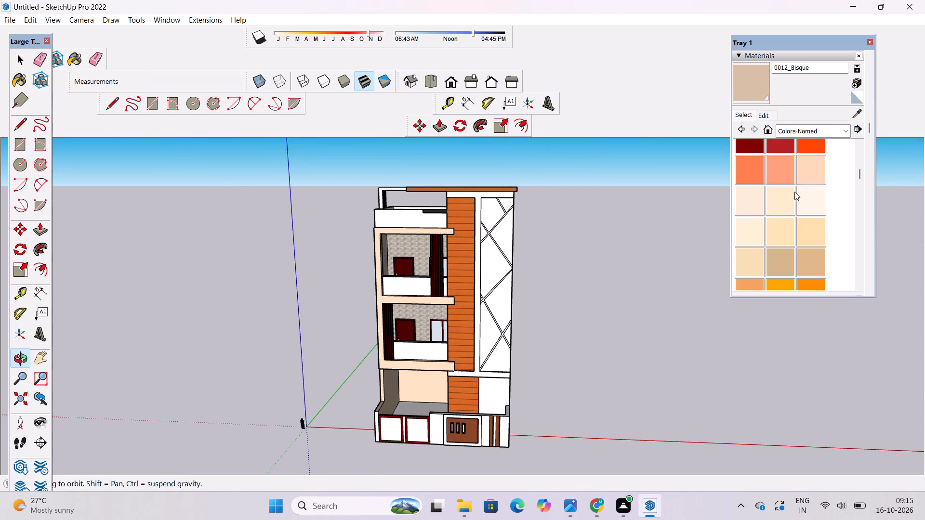
pyautogui.scroll(-5, 794, 192)
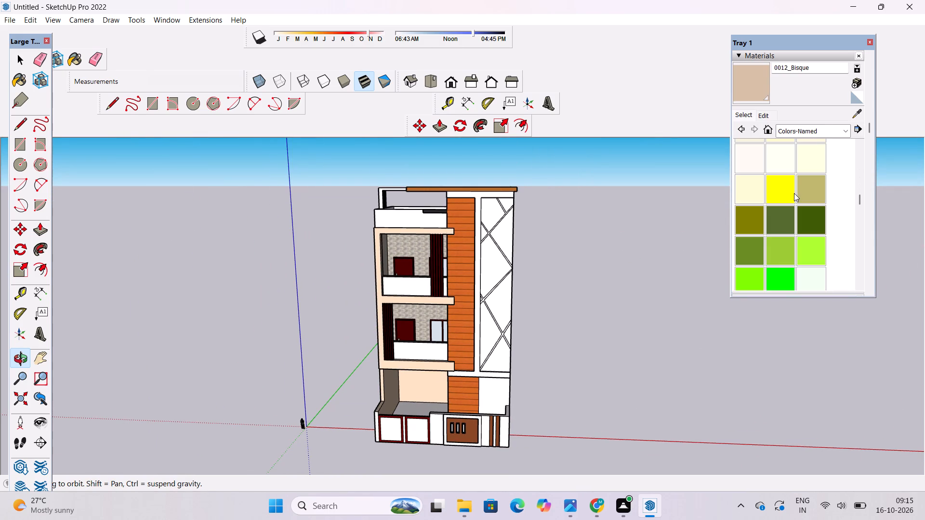
pyautogui.scroll(-13, 794, 193)
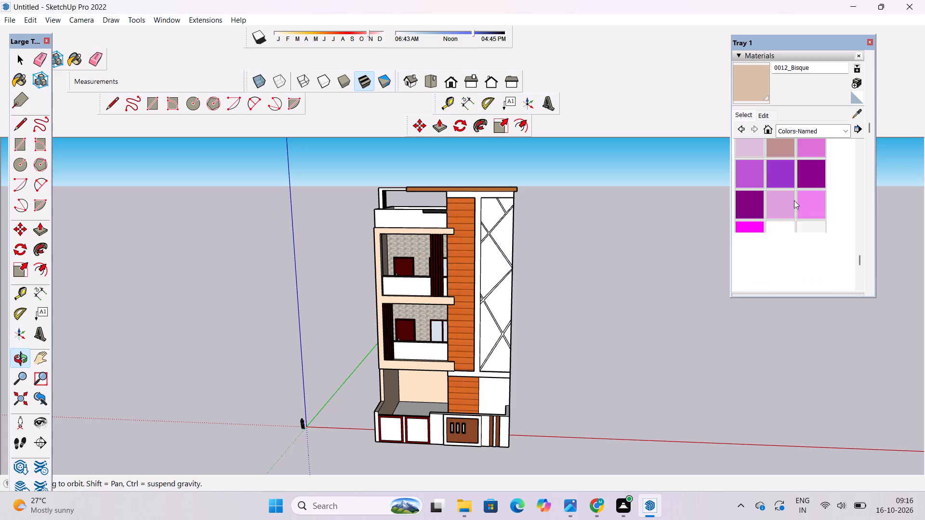
pyautogui.scroll(-2, 794, 200)
pyautogui.click(751, 161)
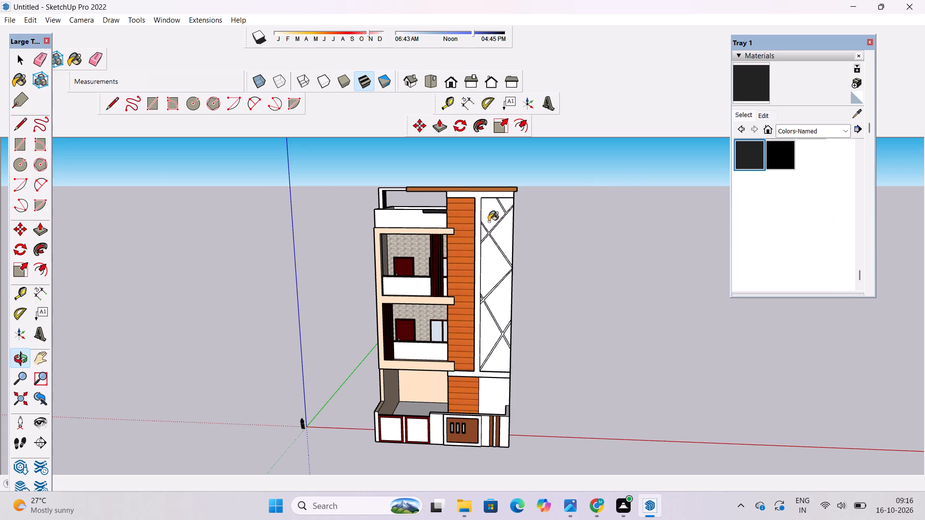
pyautogui.scroll(5, 488, 220)
pyautogui.click(488, 215)
pyautogui.click(519, 195)
pyautogui.click(522, 227)
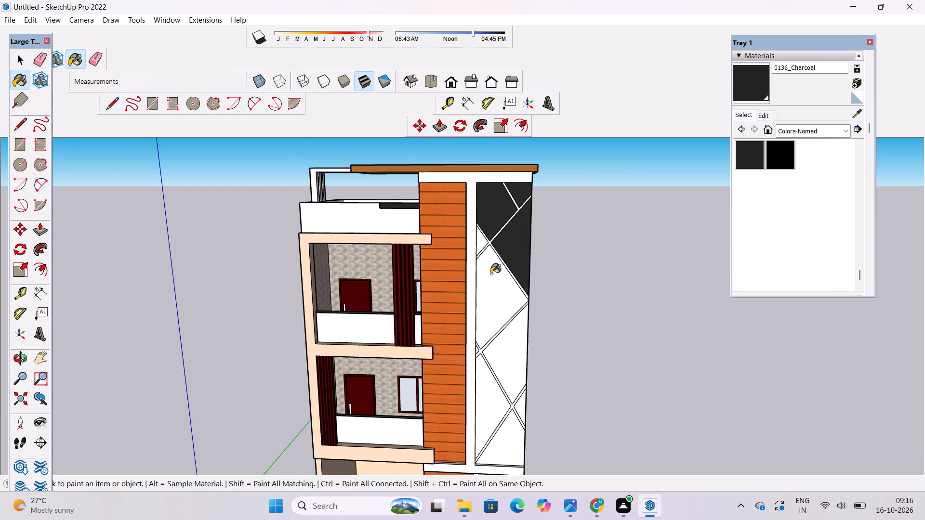
# Paint the remaining panels between the tower's diagonal strips with Charcoal, including the small triangle beside the lower strip crossing.
pyautogui.click(491, 274)
pyautogui.click(480, 241)
pyautogui.scroll(-4, 526, 216)
pyautogui.scroll(5, 528, 331)
pyautogui.click(507, 310)
pyautogui.click(481, 347)
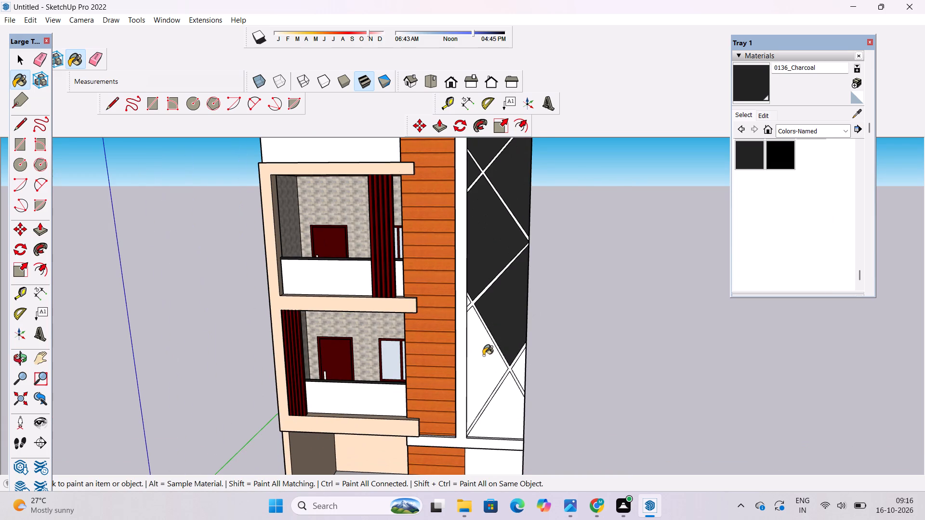
pyautogui.click(496, 403)
pyautogui.click(515, 373)
pyautogui.scroll(16, 484, 313)
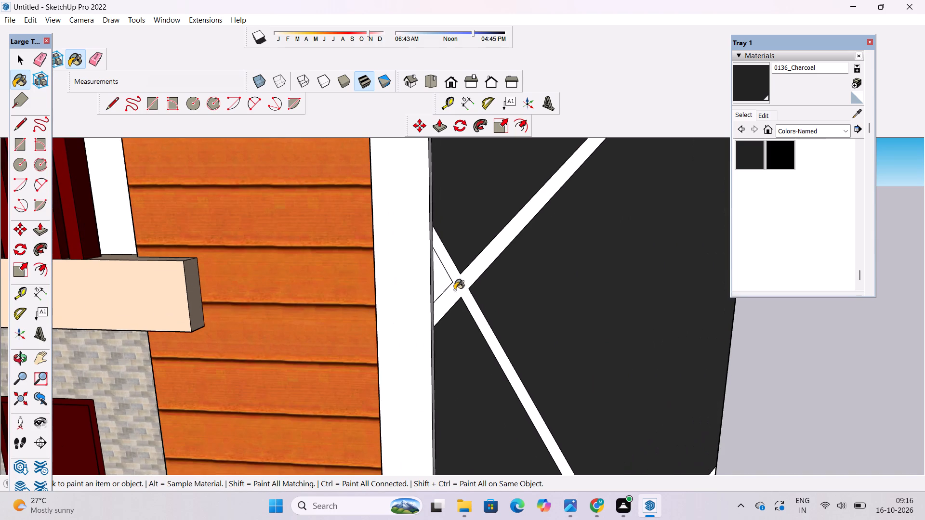
pyautogui.click(441, 274)
# Paint the lower and upper groups of diagonal strips between the Charcoal panels with PaleGoldenrod.
pyautogui.scroll(6, 781, 178)
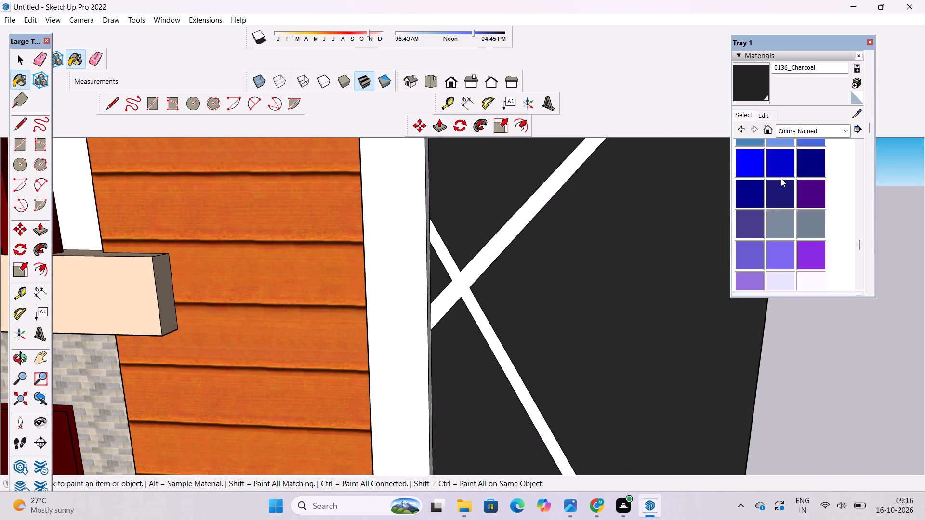
pyautogui.scroll(9, 781, 178)
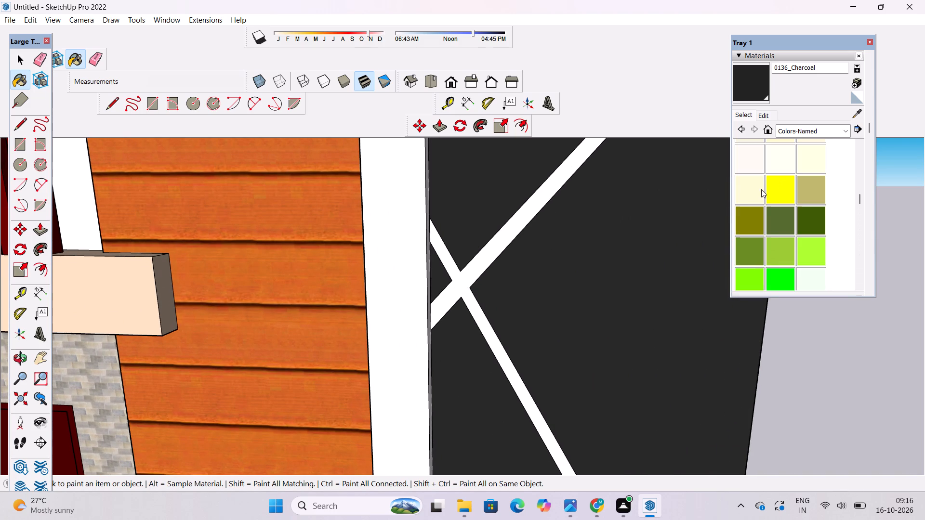
pyautogui.scroll(2, 788, 183)
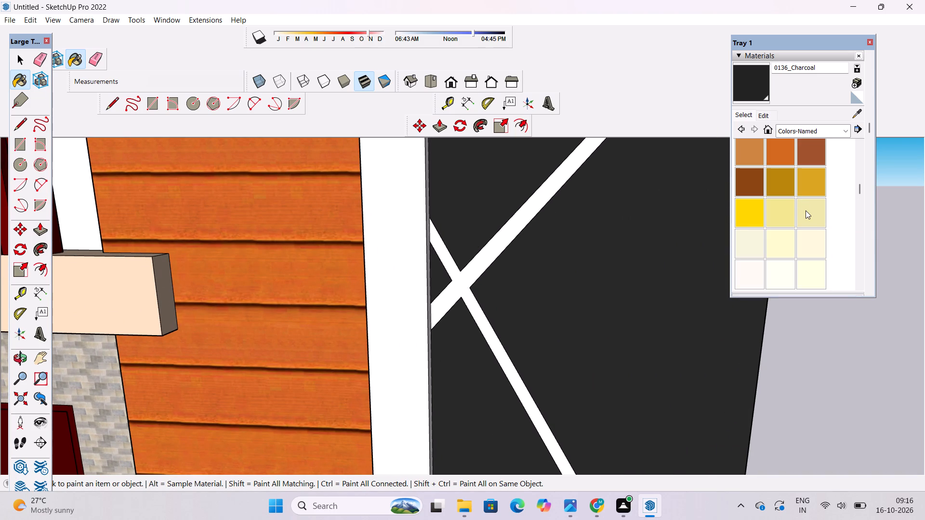
pyautogui.click(806, 210)
pyautogui.click(482, 259)
pyautogui.scroll(-13, 503, 336)
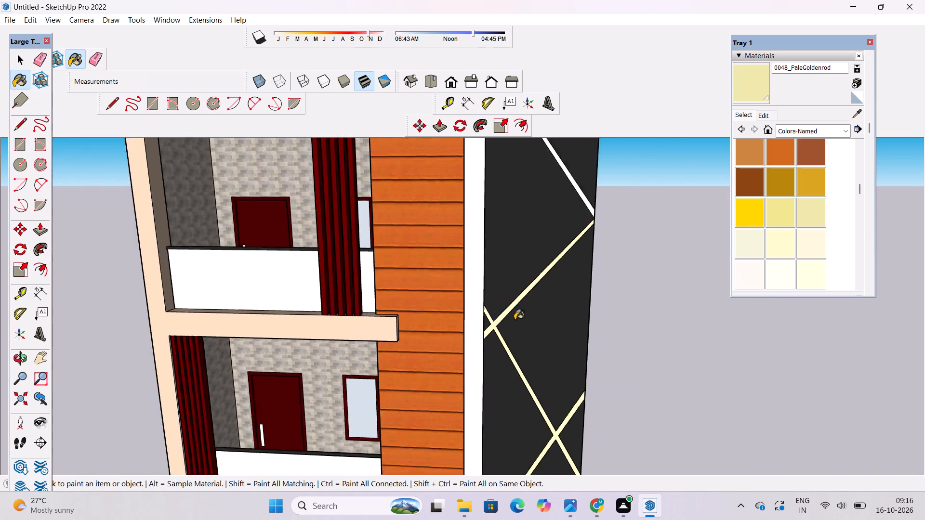
pyautogui.scroll(-7, 515, 320)
pyautogui.scroll(17, 521, 230)
pyautogui.click(503, 208)
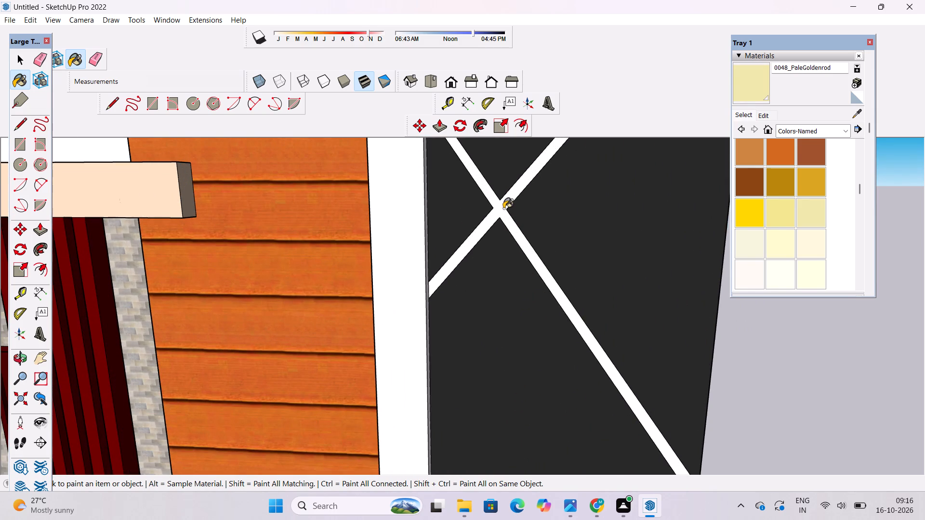
# Paint the white front border around the Charcoal panels with PeachPuff from the Colors-Named collection.
pyautogui.scroll(-9, 526, 372)
pyautogui.scroll(-6, 590, 168)
pyautogui.scroll(-5, 493, 268)
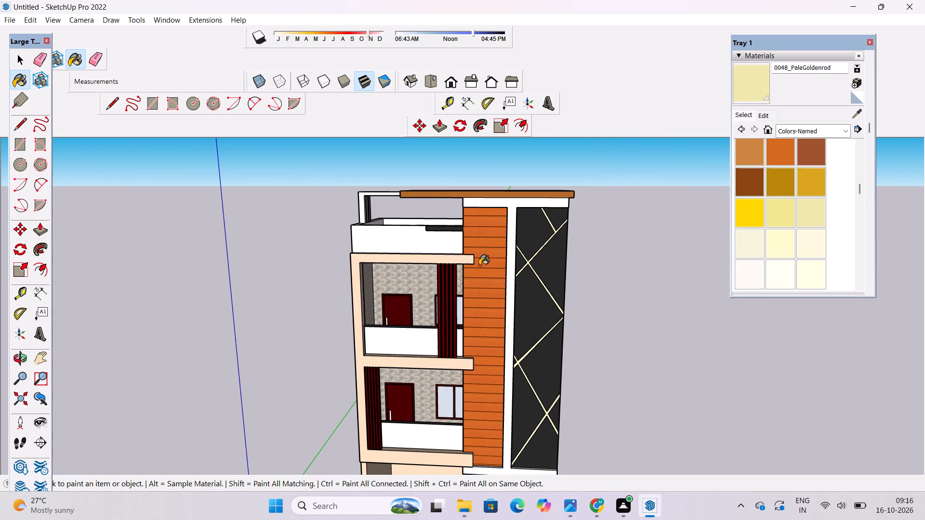
pyautogui.press('o')
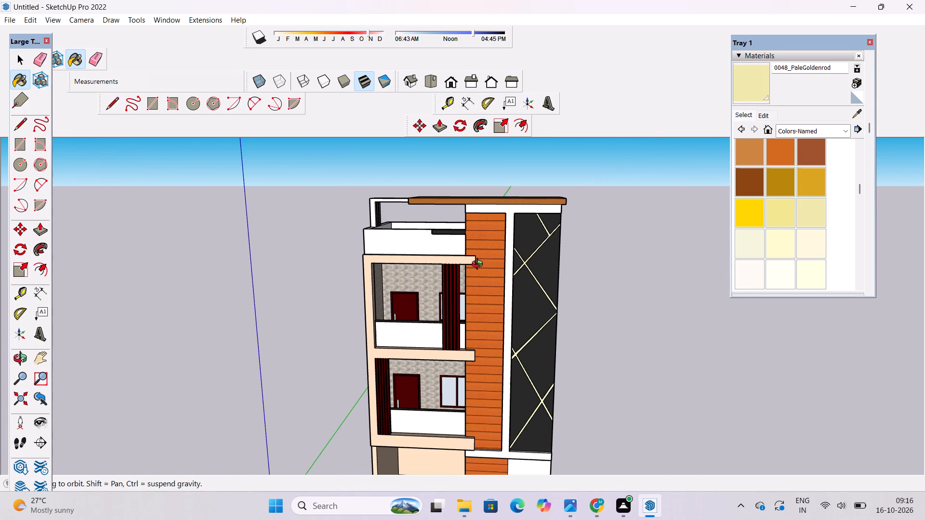
pyautogui.scroll(2, 801, 237)
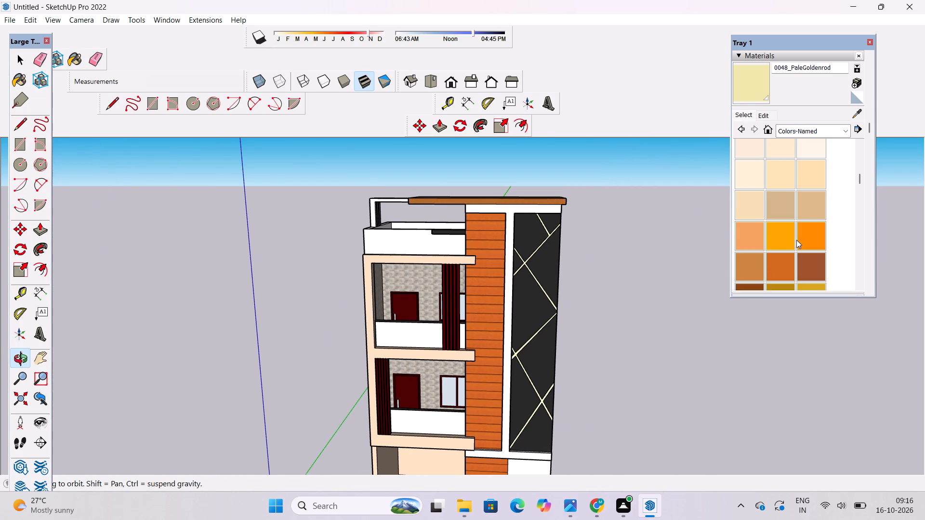
pyautogui.scroll(1, 796, 240)
pyautogui.click(805, 174)
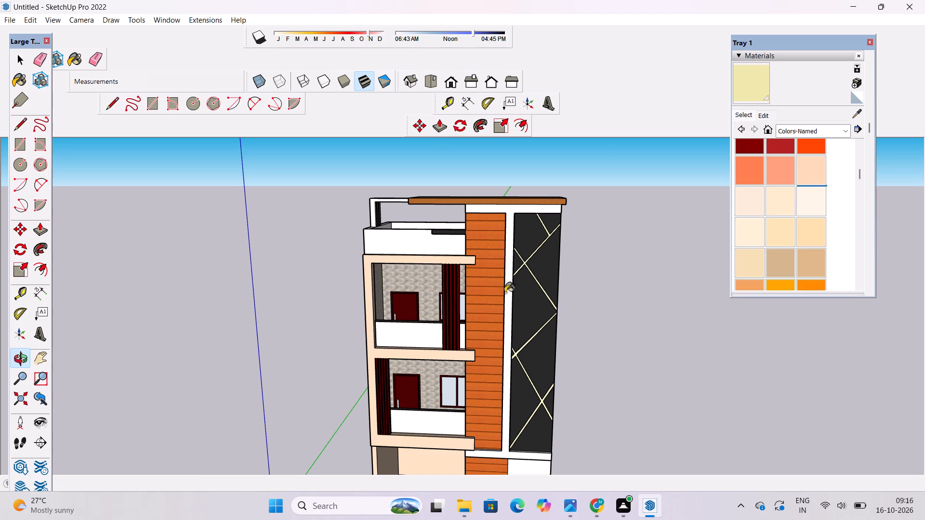
pyautogui.scroll(5, 495, 293)
pyautogui.click(515, 240)
pyautogui.scroll(-5, 506, 259)
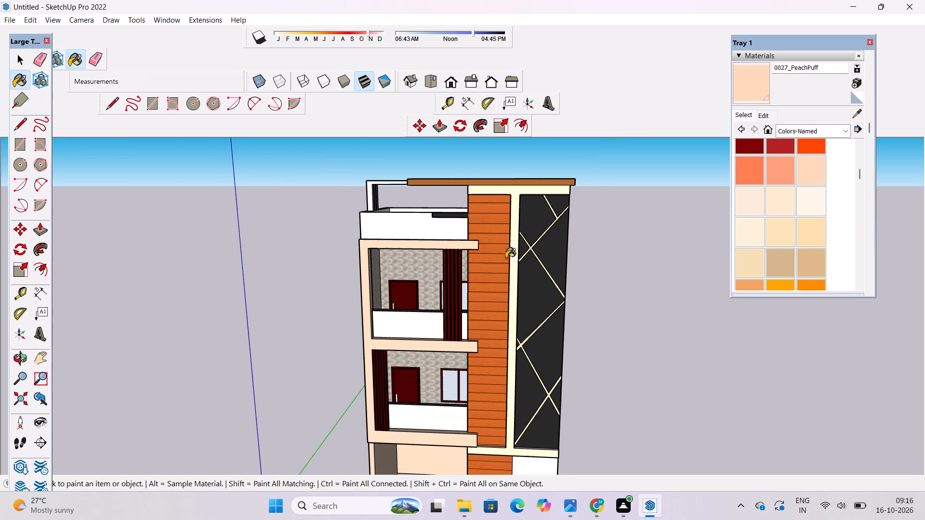
# Darken the PeachPuff material slightly by lowering its brightness.
pyautogui.click(763, 119)
pyautogui.click(792, 164)
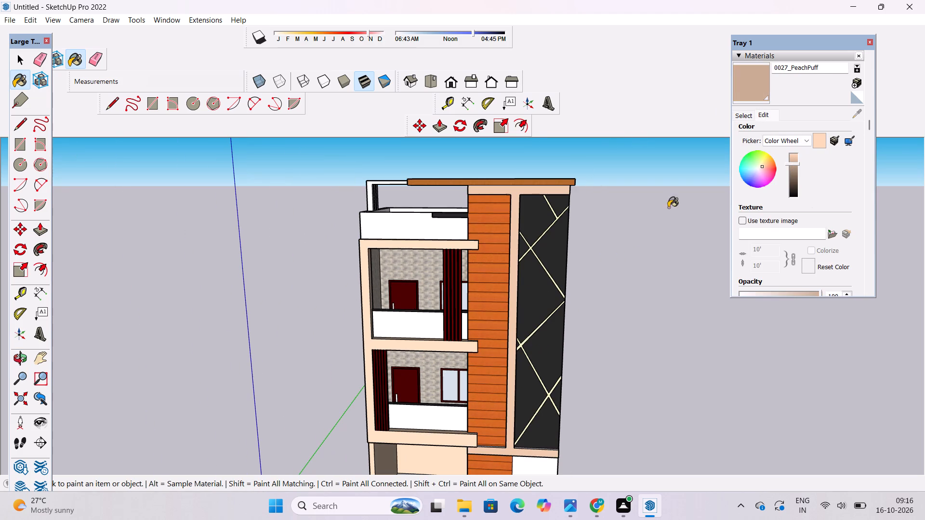
pyautogui.click(791, 160)
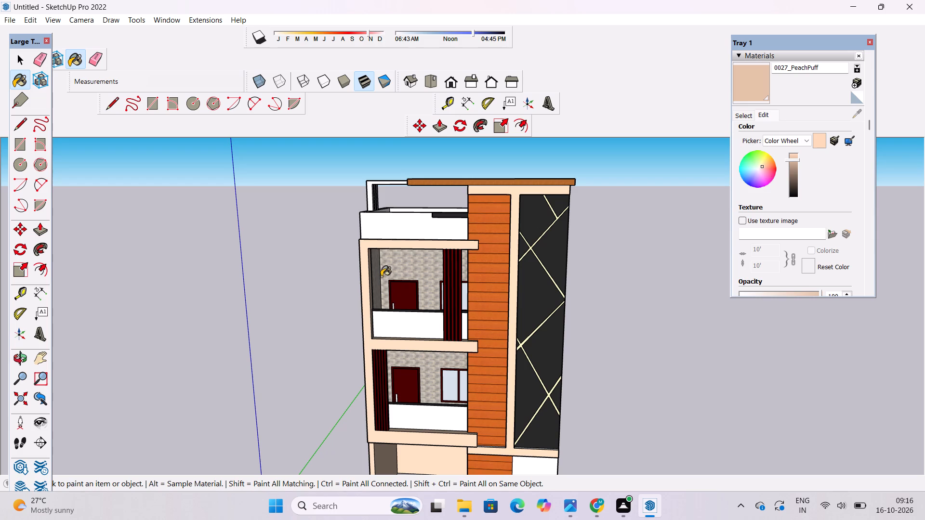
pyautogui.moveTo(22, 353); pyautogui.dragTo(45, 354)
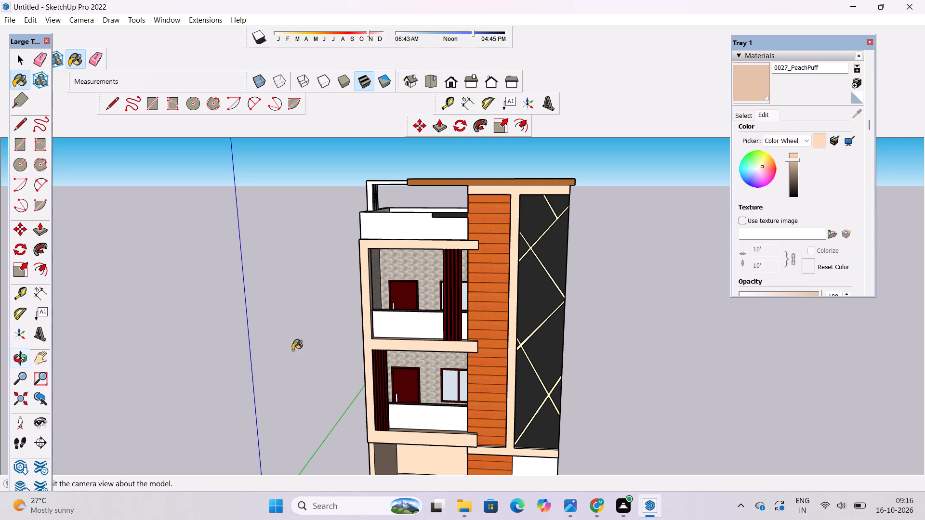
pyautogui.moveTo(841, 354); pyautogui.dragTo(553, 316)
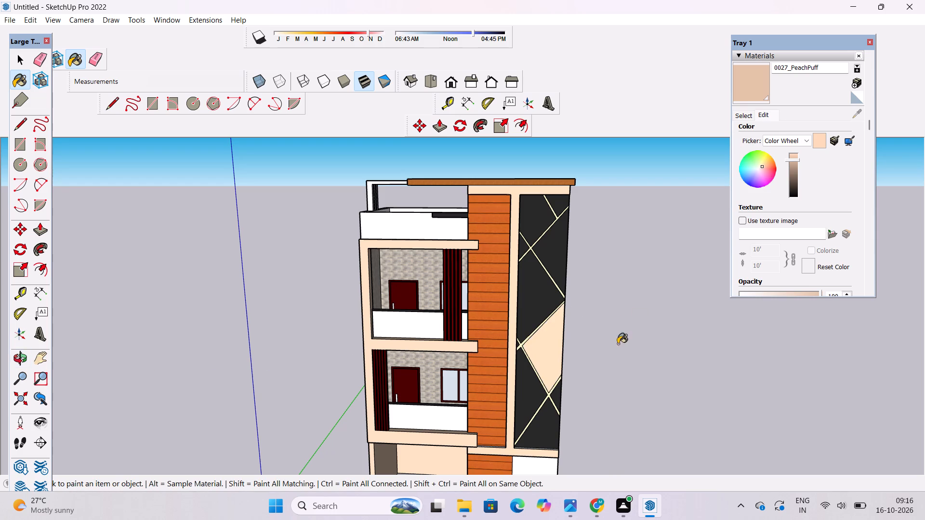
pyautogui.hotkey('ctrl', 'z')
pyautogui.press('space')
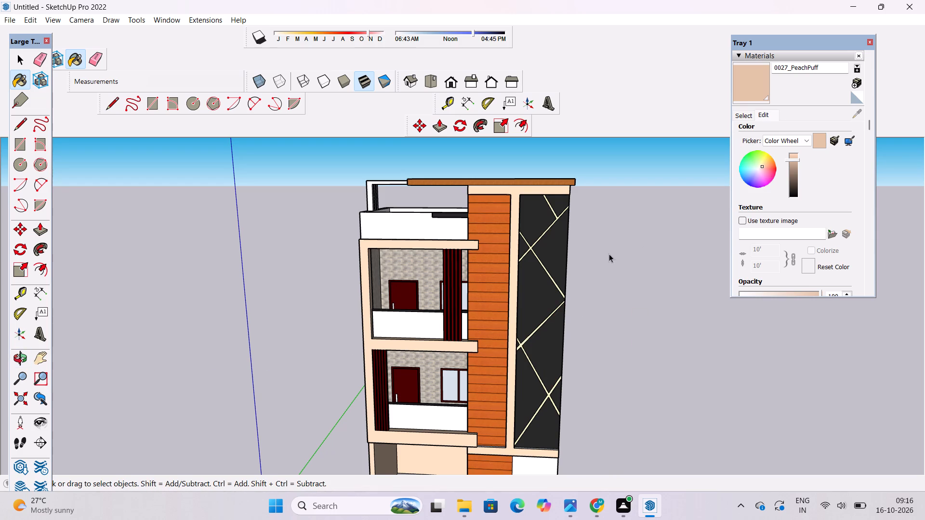
# Paint the end face of the border's top band and the inner side face of its vertical strip with PeachPuff.
pyautogui.press('o')
pyautogui.moveTo(623, 320); pyautogui.dragTo(445, 339)
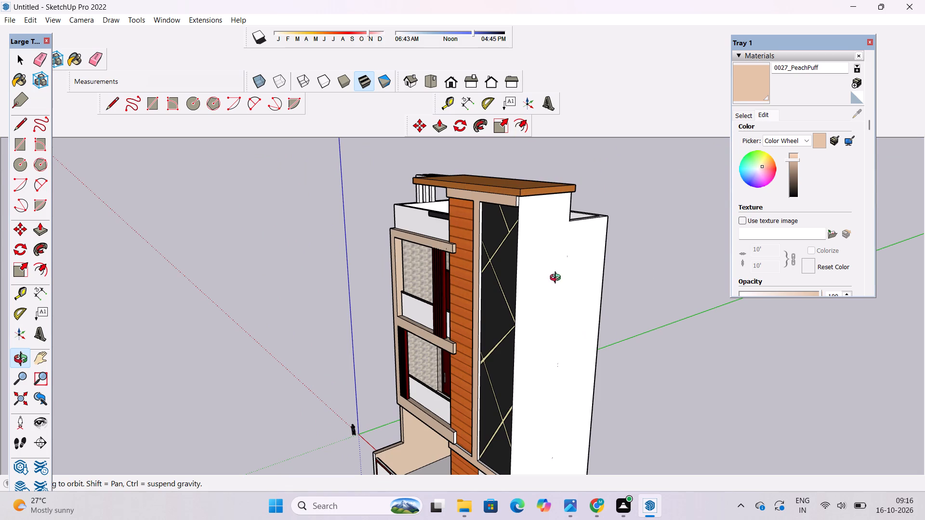
pyautogui.keyDown('shift'); pyautogui.moveTo(495, 358); pyautogui.dragTo(420, 386); pyautogui.keyUp('shift')
pyautogui.scroll(5, 426, 365)
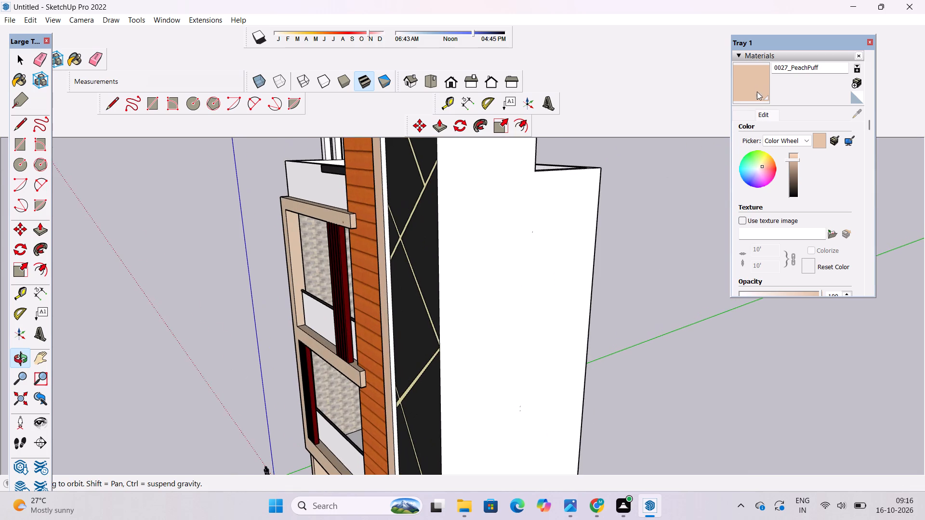
pyautogui.click(752, 85)
pyautogui.scroll(-4, 339, 417)
pyautogui.scroll(15, 391, 257)
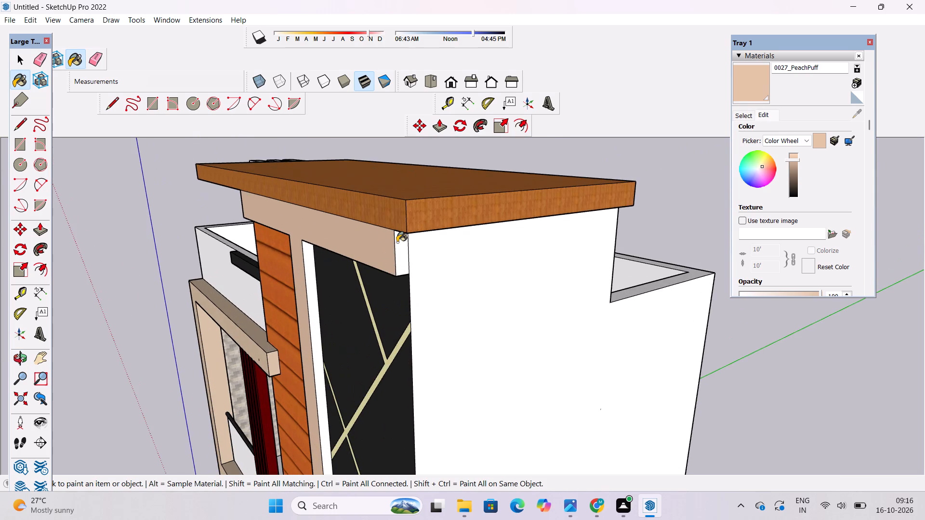
pyautogui.click(403, 245)
pyautogui.scroll(6, 285, 273)
pyautogui.click(319, 270)
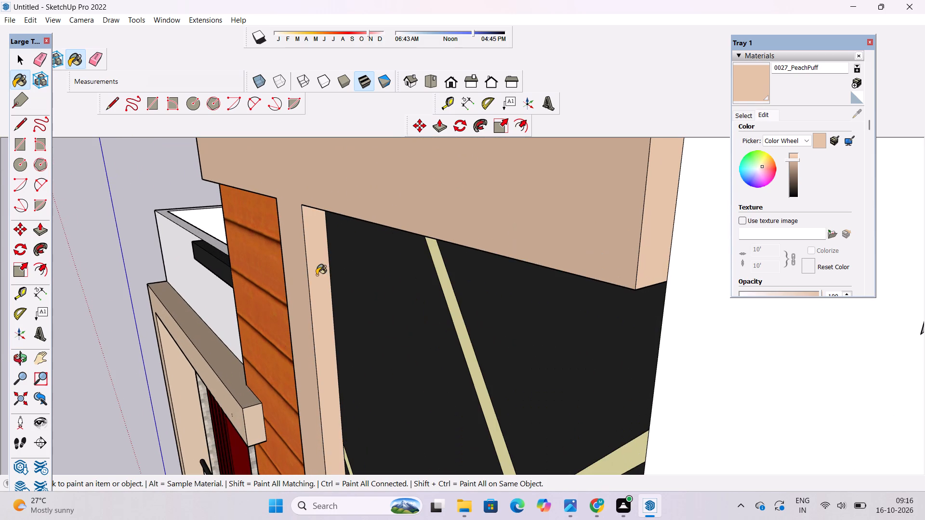
# Paint the top band's inner end face and the adjoining white side face beside the top-floor orange cladding with PeachPuff.
pyautogui.press('o')
pyautogui.moveTo(357, 324); pyautogui.dragTo(405, 220)
pyautogui.scroll(-3, 408, 227)
pyautogui.keyDown('shift'); pyautogui.moveTo(422, 211); pyautogui.dragTo(375, 282); pyautogui.keyUp('shift')
pyautogui.moveTo(378, 284); pyautogui.dragTo(408, 244)
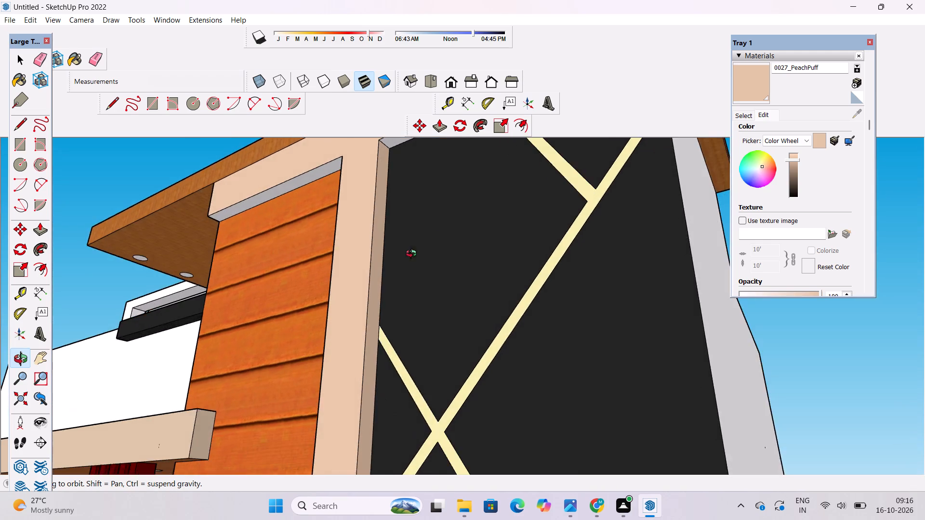
pyautogui.moveTo(338, 280); pyautogui.dragTo(555, 299)
pyautogui.moveTo(558, 298); pyautogui.dragTo(426, 293)
pyautogui.scroll(-5, 427, 286)
pyautogui.moveTo(428, 286); pyautogui.dragTo(508, 338)
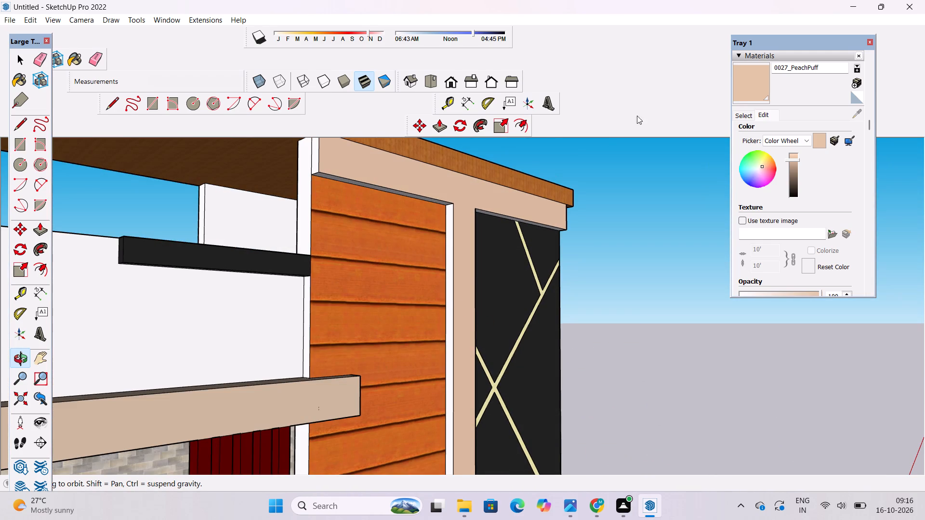
pyautogui.click(755, 81)
pyautogui.scroll(-5, 391, 392)
pyautogui.scroll(8, 322, 269)
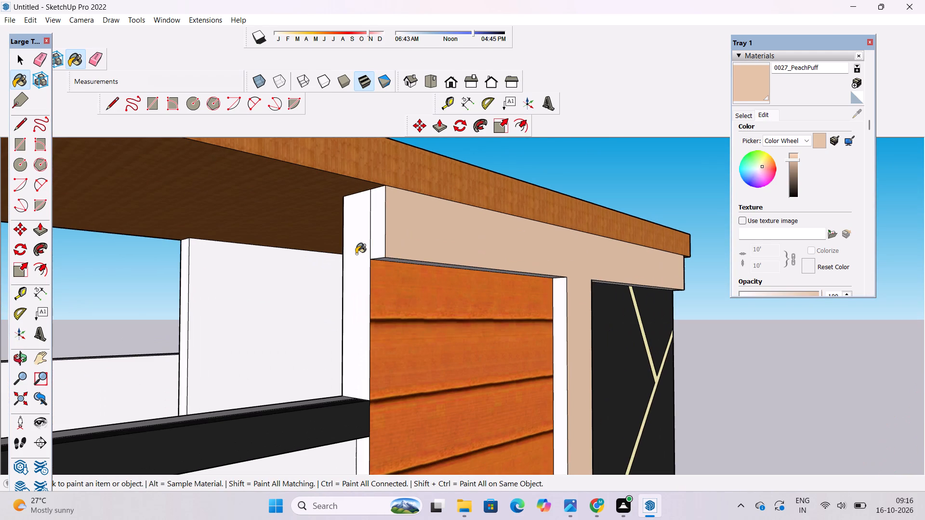
pyautogui.click(356, 254)
pyautogui.click(379, 229)
# Paint the top band's undersides and the vertical strip's white side face beside the orange cladding with PeachPuff.
pyautogui.scroll(8, 482, 305)
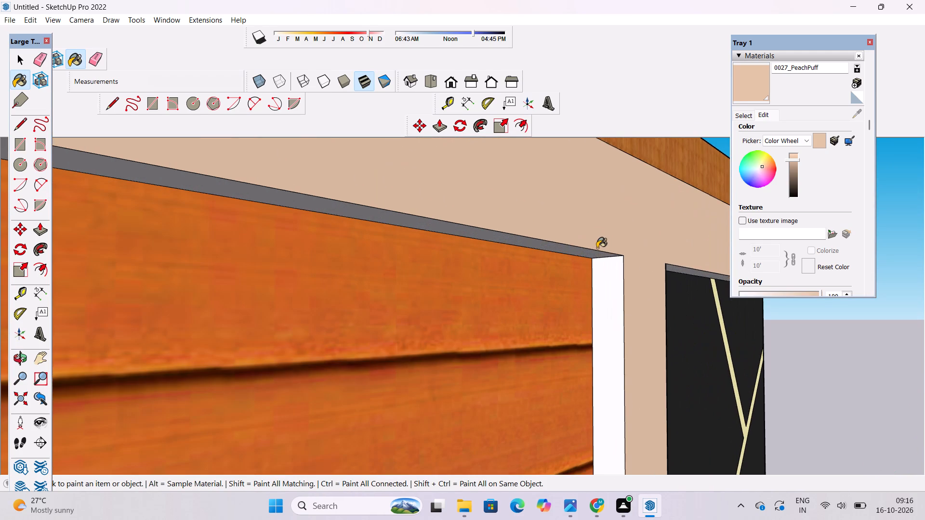
pyautogui.click(595, 251)
pyautogui.click(616, 274)
pyautogui.scroll(-9, 211, 272)
pyautogui.scroll(10, 537, 312)
pyautogui.click(547, 221)
pyautogui.scroll(-14, 476, 176)
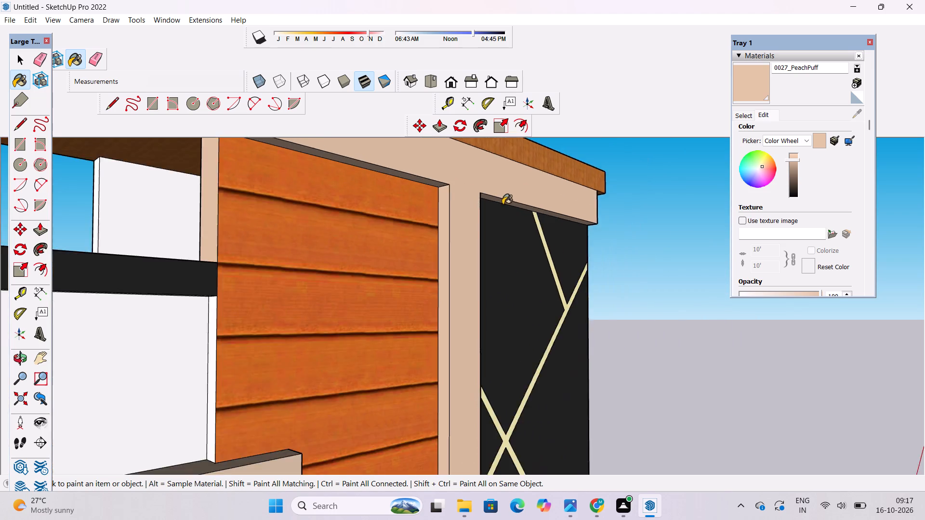
# Paint the remaining white side strips along the cladding's balcony-side edge on the middle floors with PeachPuff.
pyautogui.scroll(-10, 502, 205)
pyautogui.scroll(9, 330, 311)
pyautogui.click(414, 247)
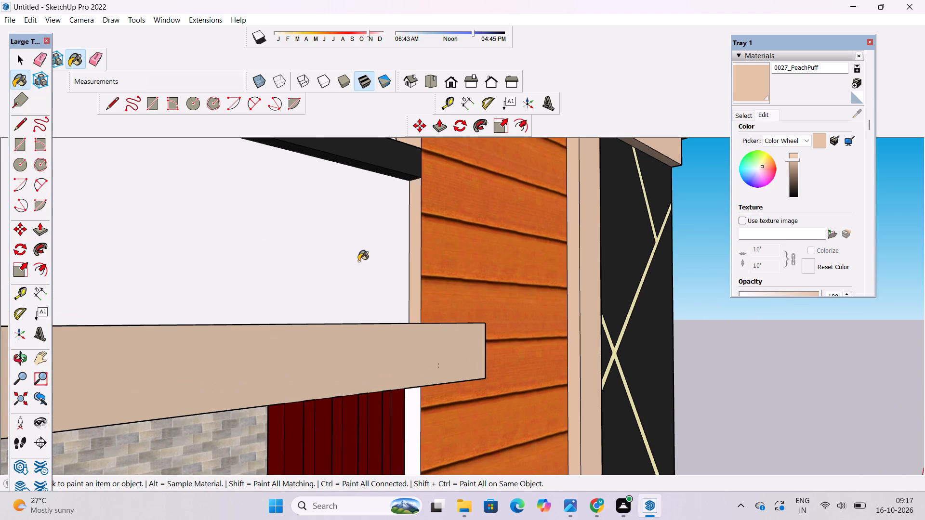
pyautogui.scroll(-10, 329, 252)
pyautogui.scroll(5, 384, 415)
pyautogui.click(345, 329)
pyautogui.scroll(-3, 383, 209)
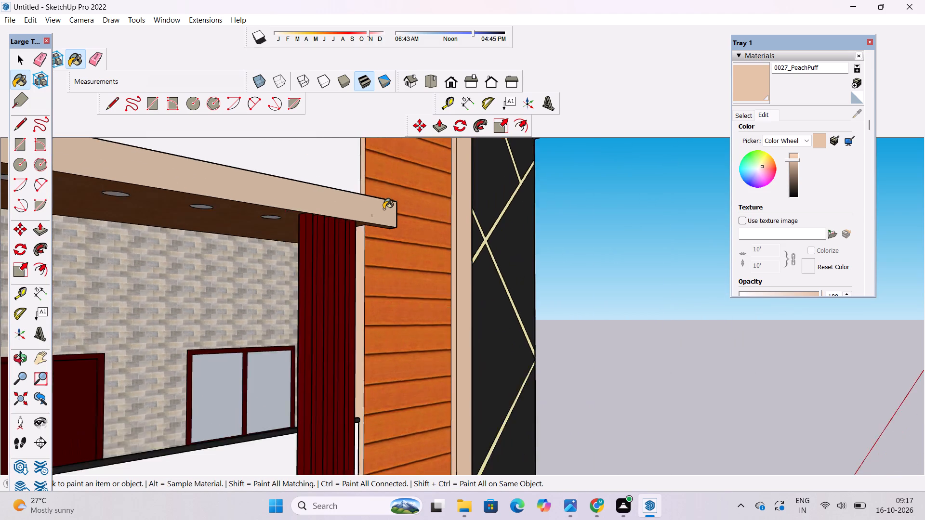
pyautogui.scroll(-11, 383, 209)
pyautogui.scroll(15, 377, 359)
pyautogui.scroll(-3, 277, 305)
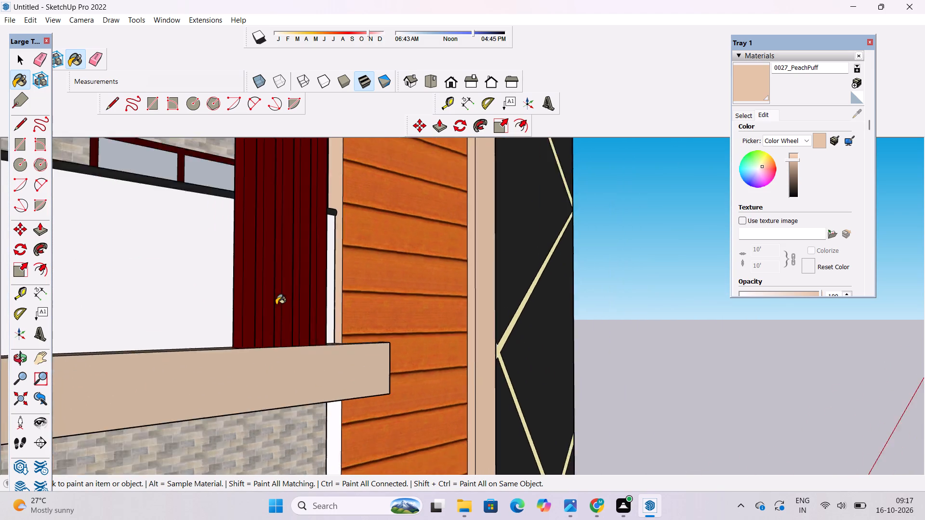
pyautogui.scroll(-6, 276, 305)
pyautogui.click(314, 402)
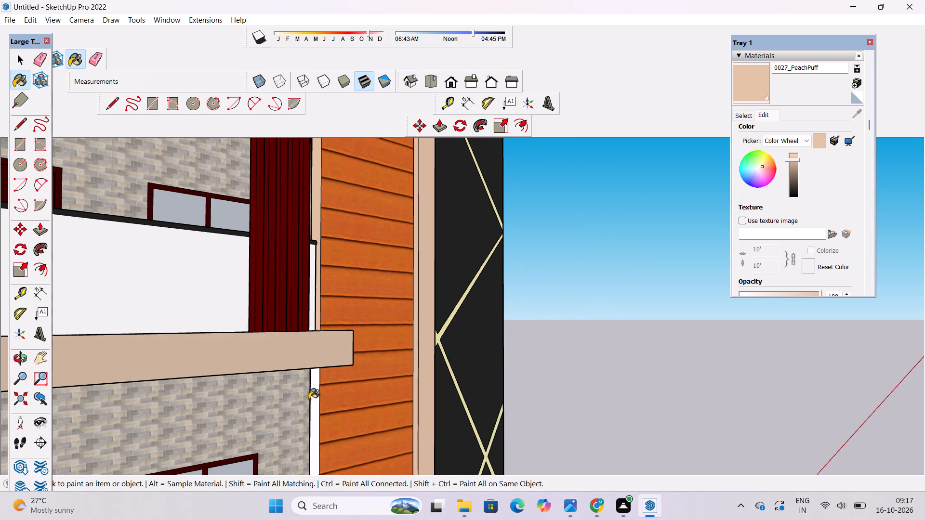
pyautogui.scroll(-14, 306, 318)
# Paint the lower band's white end face and the side strip beside the ground-floor orange cladding with PeachPuff.
pyautogui.scroll(14, 310, 463)
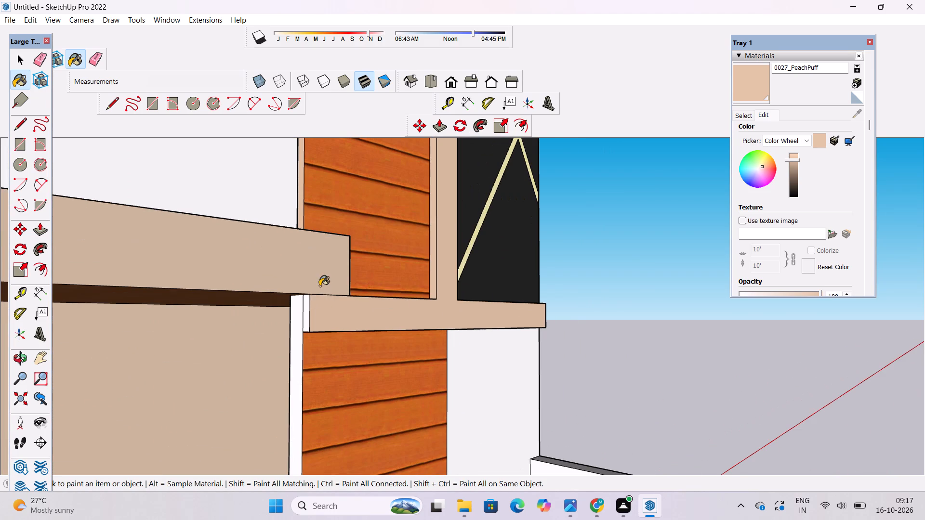
pyautogui.click(311, 308)
pyautogui.click(303, 309)
pyautogui.click(294, 308)
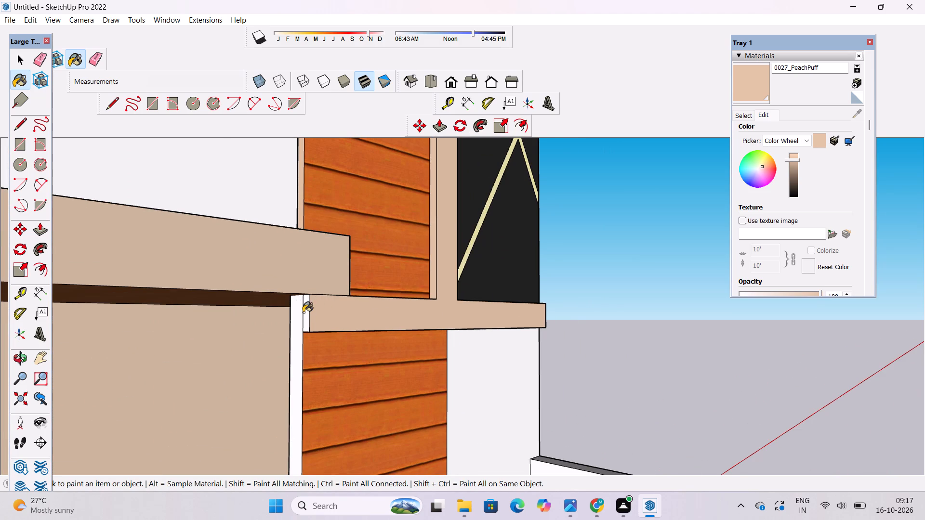
pyautogui.click(303, 312)
pyautogui.click(307, 309)
pyautogui.scroll(-11, 291, 283)
pyautogui.scroll(5, 300, 412)
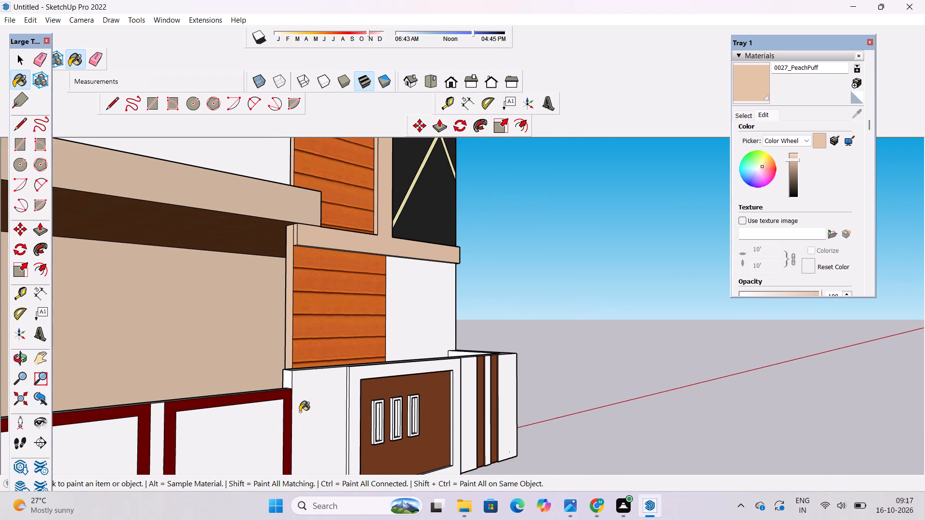
# Paint the white ground-floor wall below the Charcoal panels with PeachPuff.
pyautogui.press('o')
pyautogui.moveTo(469, 376); pyautogui.dragTo(294, 453)
pyautogui.scroll(-4, 347, 419)
pyautogui.keyDown('shift'); pyautogui.moveTo(399, 358); pyautogui.dragTo(341, 402); pyautogui.keyUp('shift')
pyautogui.moveTo(395, 392); pyautogui.dragTo(399, 367)
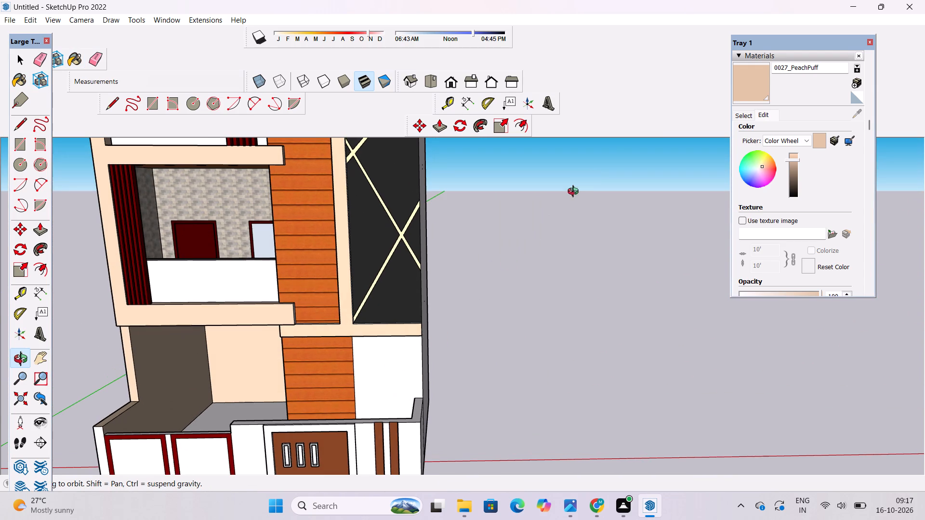
pyautogui.click(759, 77)
pyautogui.click(375, 387)
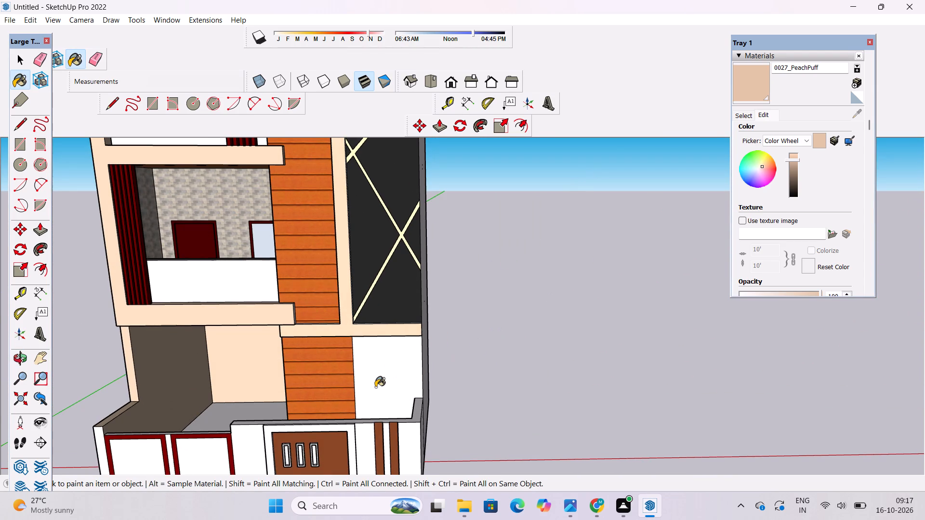
# Paint the white wall and the adjoining grey wall inside the ground-floor recess with PeachPuff.
pyautogui.scroll(-5, 434, 440)
pyautogui.press('o')
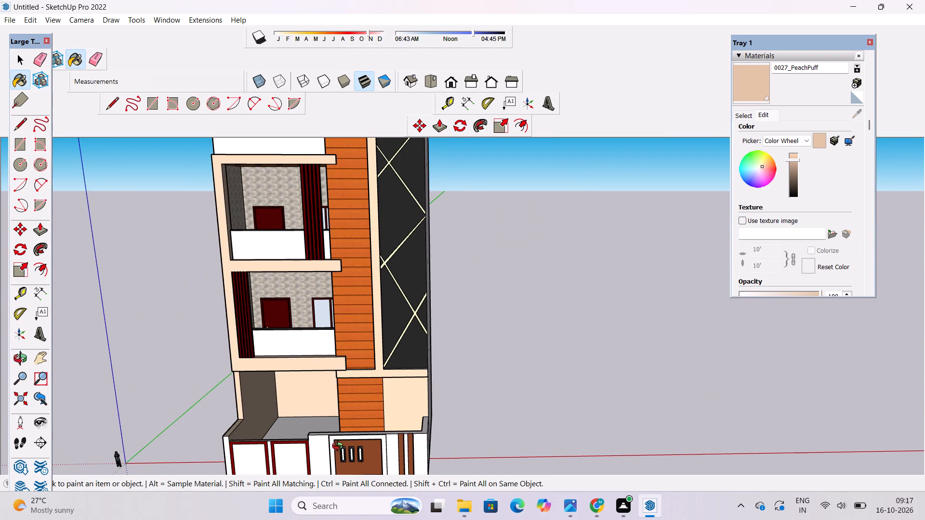
pyautogui.keyDown('shift'); pyautogui.moveTo(303, 426); pyautogui.dragTo(313, 447); pyautogui.keyUp('shift')
pyautogui.moveTo(315, 449); pyautogui.dragTo(542, 464)
pyautogui.scroll(4, 430, 489)
pyautogui.keyDown('shift'); pyautogui.moveTo(411, 454); pyautogui.dragTo(390, 361); pyautogui.keyUp('shift')
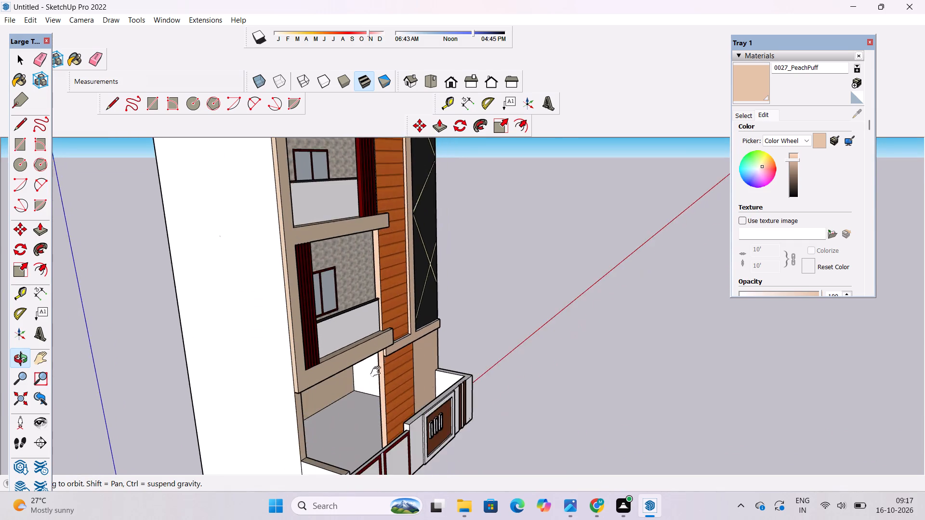
pyautogui.keyDown('shift'); pyautogui.scroll(15, 377, 374); pyautogui.keyUp('shift')
pyautogui.moveTo(368, 390); pyautogui.dragTo(441, 391)
pyautogui.click(753, 82)
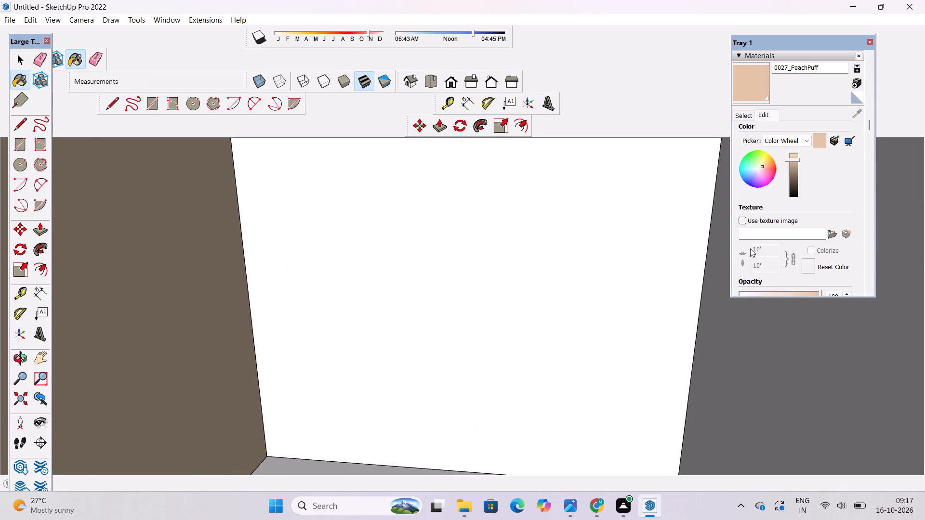
pyautogui.click(760, 325)
pyautogui.click(630, 299)
# Paint the white front face of the top-floor parapet above the balconies with PeachPuff.
pyautogui.click(446, 86)
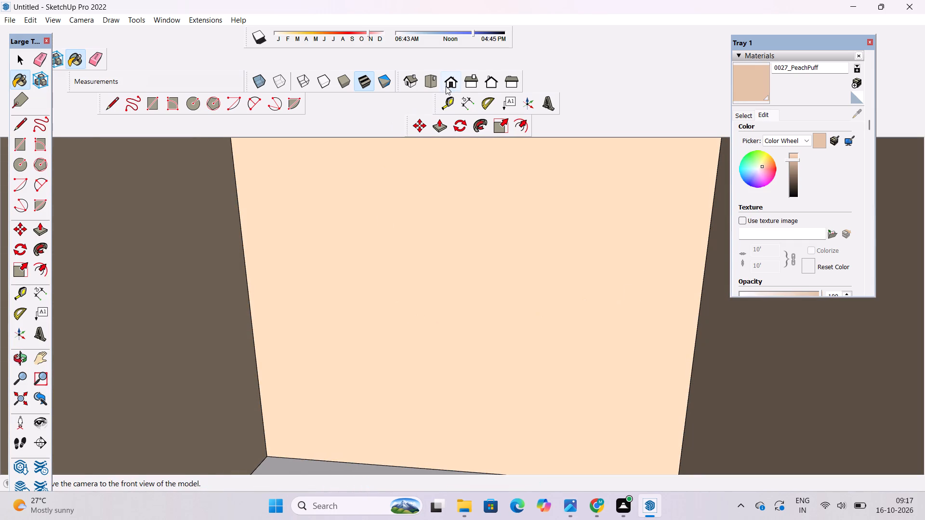
pyautogui.click(14, 364)
pyautogui.scroll(-12, 430, 346)
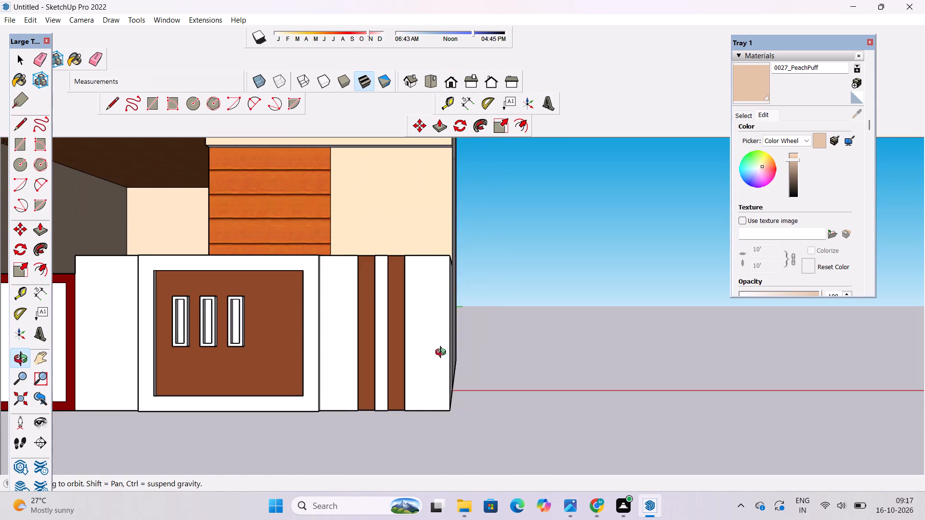
pyautogui.keyDown('shift'); pyautogui.moveTo(444, 352); pyautogui.dragTo(507, 391); pyautogui.keyUp('shift')
pyautogui.scroll(-4, 511, 390)
pyautogui.moveTo(432, 358); pyautogui.dragTo(432, 381)
pyautogui.scroll(-4, 424, 379)
pyautogui.keyDown('shift'); pyautogui.moveTo(410, 365); pyautogui.dragTo(423, 422); pyautogui.keyUp('shift')
pyautogui.scroll(-5, 414, 392)
pyautogui.moveTo(368, 389); pyautogui.dragTo(389, 392)
pyautogui.scroll(-6, 390, 385)
pyautogui.keyDown('shift'); pyautogui.moveTo(392, 377); pyautogui.dragTo(404, 401); pyautogui.keyUp('shift')
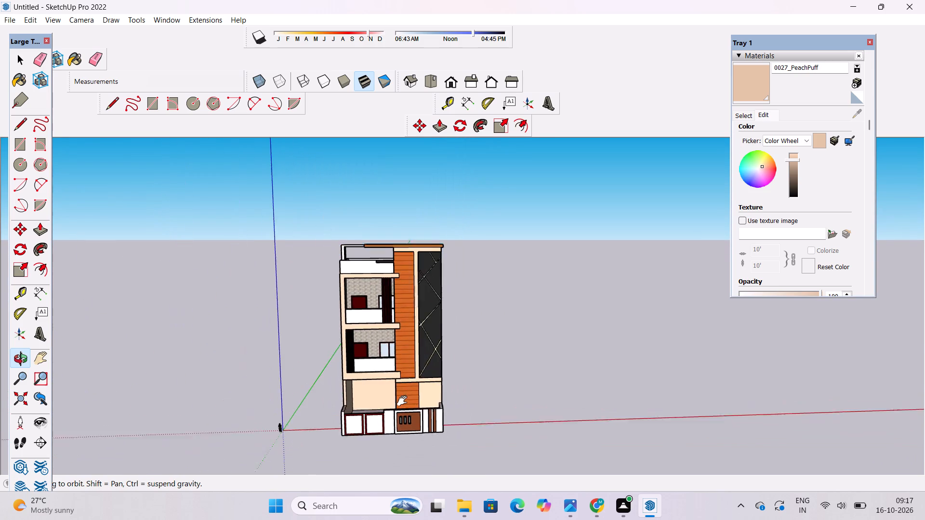
pyautogui.keyDown('shift'); pyautogui.moveTo(404, 401); pyautogui.dragTo(405, 403); pyautogui.keyUp('shift')
pyautogui.scroll(3, 391, 285)
pyautogui.click(754, 83)
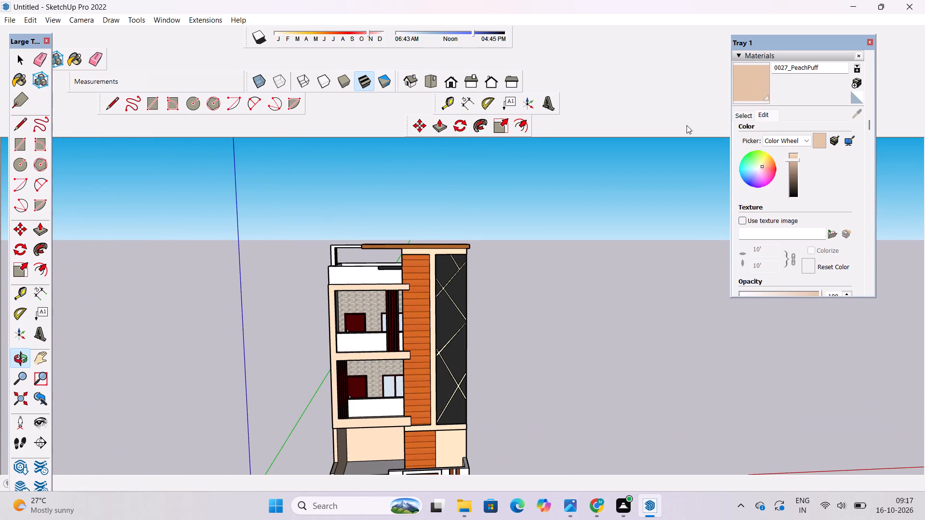
pyautogui.scroll(4, 368, 286)
pyautogui.click(365, 270)
# Examine the painted building from above, from the sides and from the front.
pyautogui.scroll(2, 365, 270)
pyautogui.press('o')
pyautogui.moveTo(315, 309); pyautogui.dragTo(387, 310)
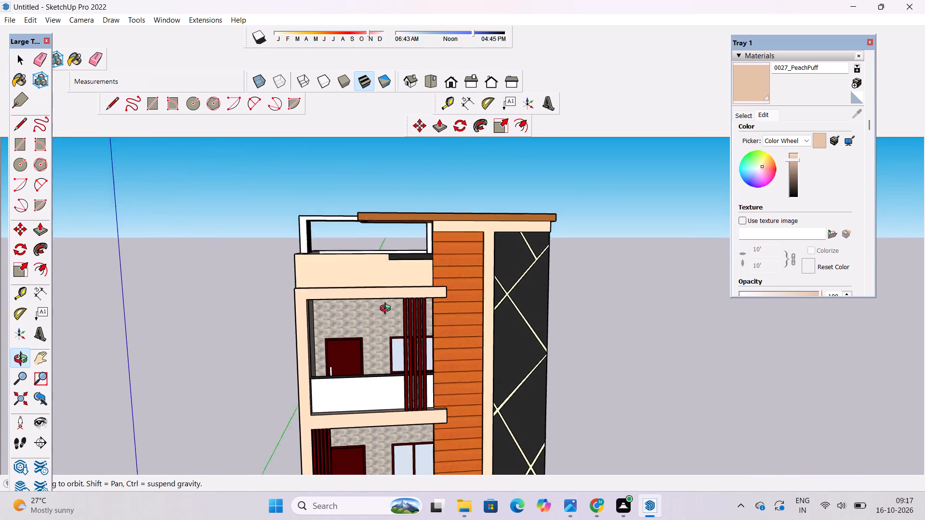
pyautogui.moveTo(387, 310); pyautogui.dragTo(557, 343)
pyautogui.scroll(-5, 428, 330)
pyautogui.moveTo(490, 336); pyautogui.dragTo(376, 307)
pyautogui.keyDown('shift'); pyautogui.moveTo(449, 359); pyautogui.dragTo(401, 294); pyautogui.keyUp('shift')
pyautogui.scroll(-5, 417, 281)
pyautogui.moveTo(552, 274); pyautogui.dragTo(296, 480)
pyautogui.scroll(4, 484, 253)
pyautogui.keyDown('shift'); pyautogui.moveTo(488, 247); pyautogui.dragTo(515, 332); pyautogui.keyUp('shift')
pyautogui.keyDown('shift'); pyautogui.moveTo(514, 333); pyautogui.dragTo(308, 332); pyautogui.keyUp('shift')
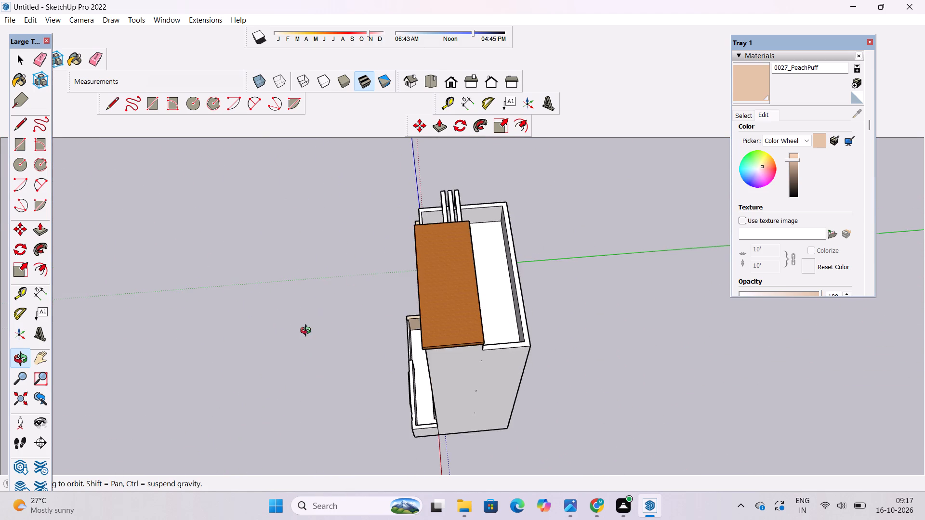
pyautogui.moveTo(507, 365); pyautogui.dragTo(741, 321)
pyautogui.moveTo(515, 394); pyautogui.dragTo(594, 220)
pyautogui.keyDown('shift'); pyautogui.moveTo(533, 375); pyautogui.dragTo(502, 307); pyautogui.keyUp('shift')
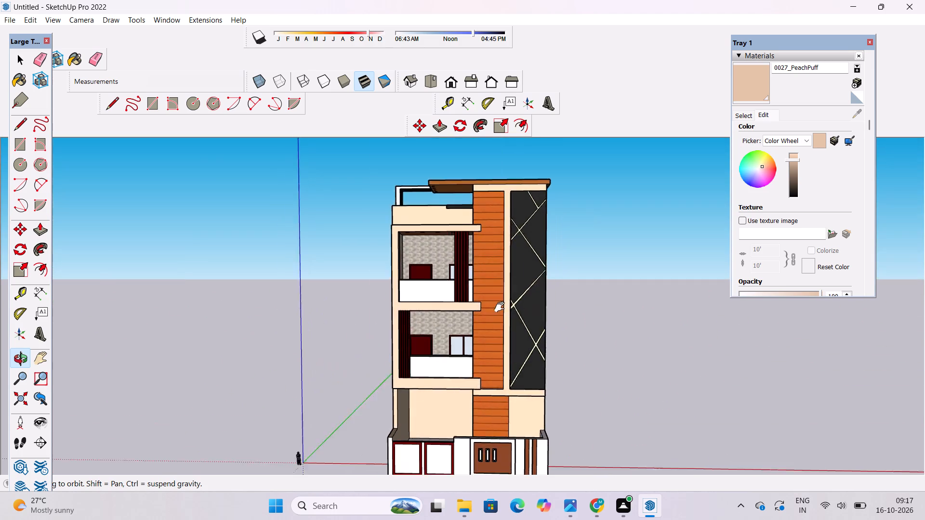
pyautogui.keyDown('shift'); pyautogui.moveTo(502, 307); pyautogui.dragTo(497, 300); pyautogui.keyUp('shift')
pyautogui.scroll(-4, 497, 300)
pyautogui.keyDown('shift'); pyautogui.moveTo(453, 344); pyautogui.dragTo(485, 408); pyautogui.keyUp('shift')
pyautogui.moveTo(488, 429); pyautogui.dragTo(516, 469)
pyautogui.keyDown('shift'); pyautogui.moveTo(514, 459); pyautogui.dragTo(474, 411); pyautogui.keyUp('shift')
pyautogui.scroll(3, 469, 408)
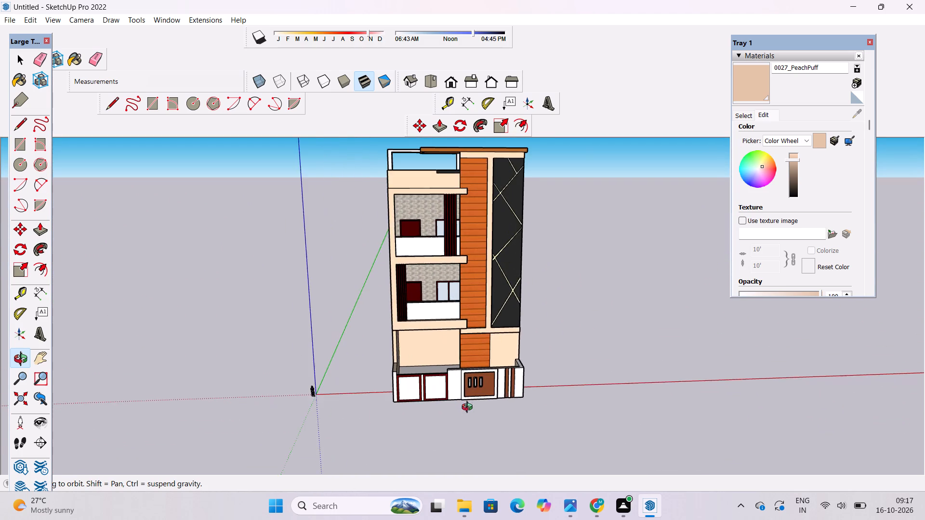
pyautogui.keyDown('shift'); pyautogui.moveTo(468, 391); pyautogui.dragTo(452, 406); pyautogui.keyUp('shift')
# Paint the white railing panels of both balconies with Translucent Glass Gray from the Glass and Mirrors collection.
pyautogui.click(741, 117)
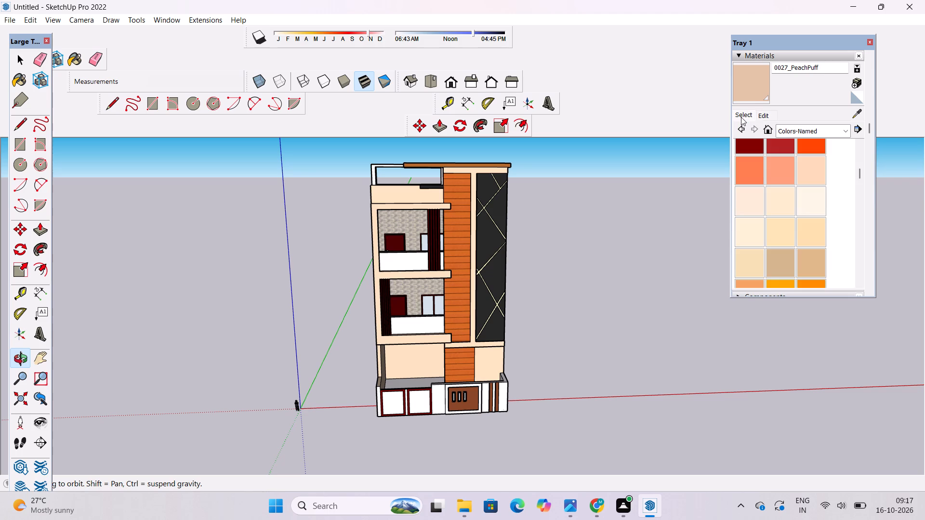
pyautogui.click(791, 133)
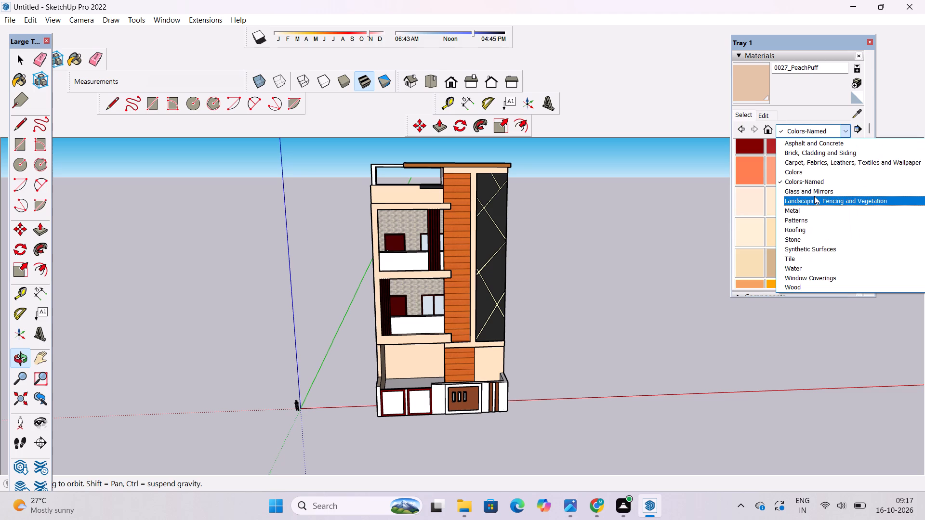
pyautogui.click(815, 194)
pyautogui.click(837, 188)
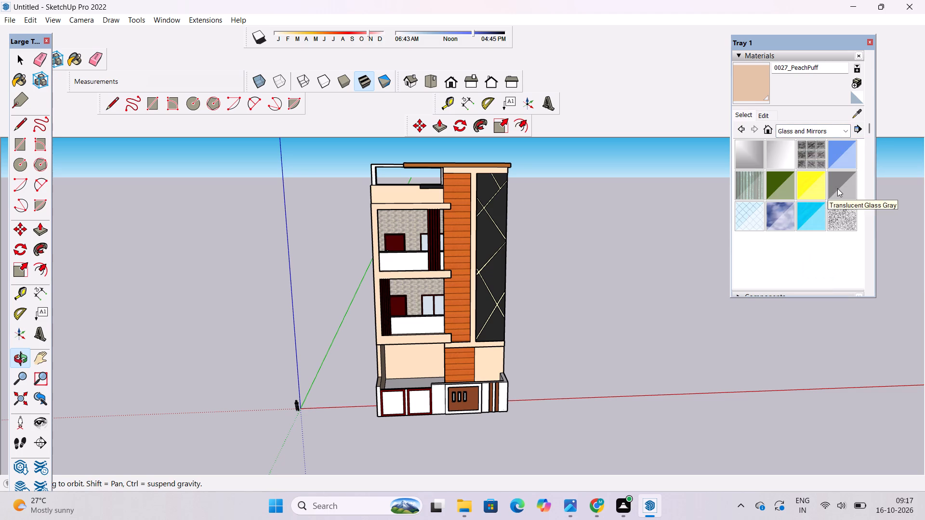
pyautogui.scroll(5, 418, 263)
pyautogui.click(416, 258)
pyautogui.click(432, 362)
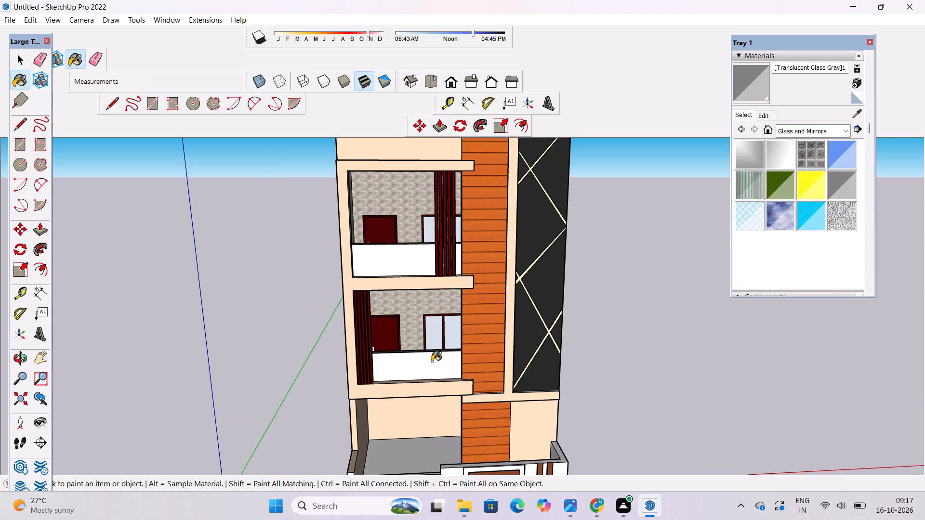
# Paint the floors of both balconies with Granite Brown from the Stone collection.
pyautogui.click(20, 355)
pyautogui.scroll(-4, 342, 332)
pyautogui.moveTo(421, 371); pyautogui.dragTo(413, 347)
pyautogui.moveTo(392, 287); pyautogui.dragTo(408, 439)
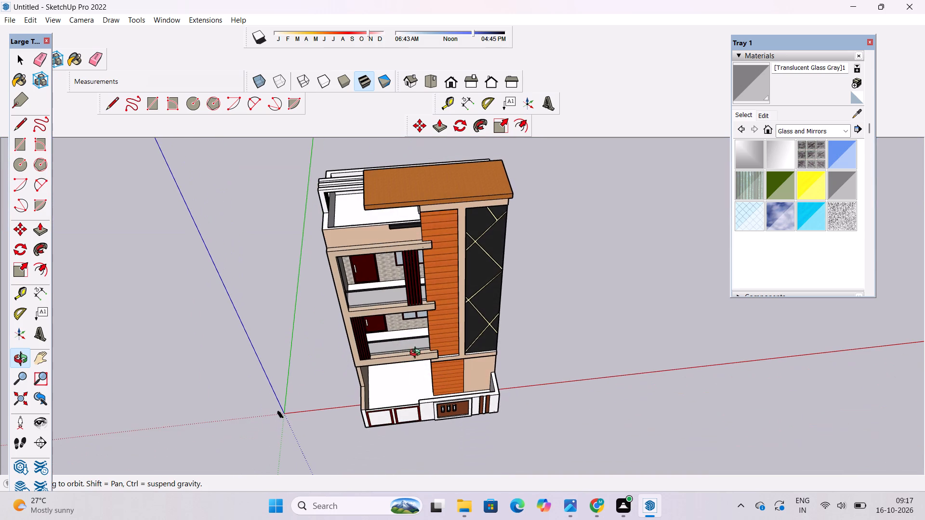
pyautogui.click(829, 128)
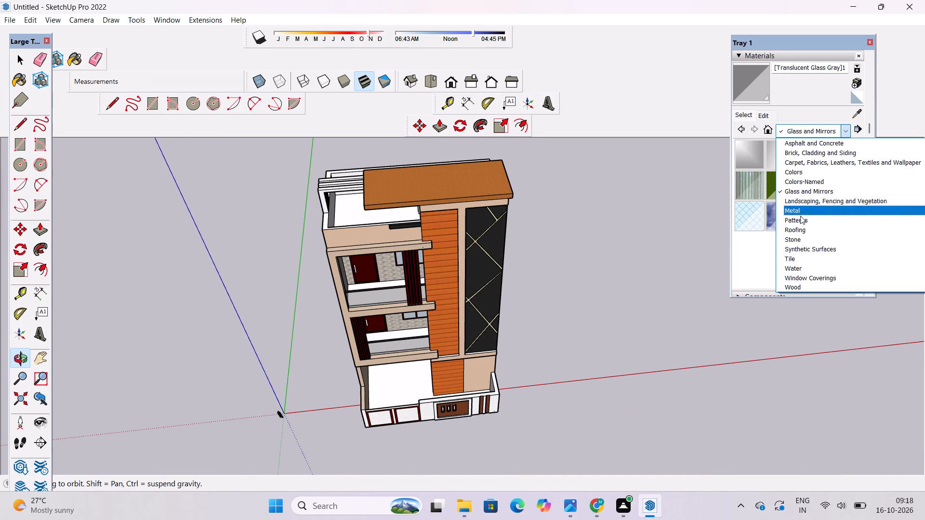
pyautogui.click(790, 241)
pyautogui.click(780, 158)
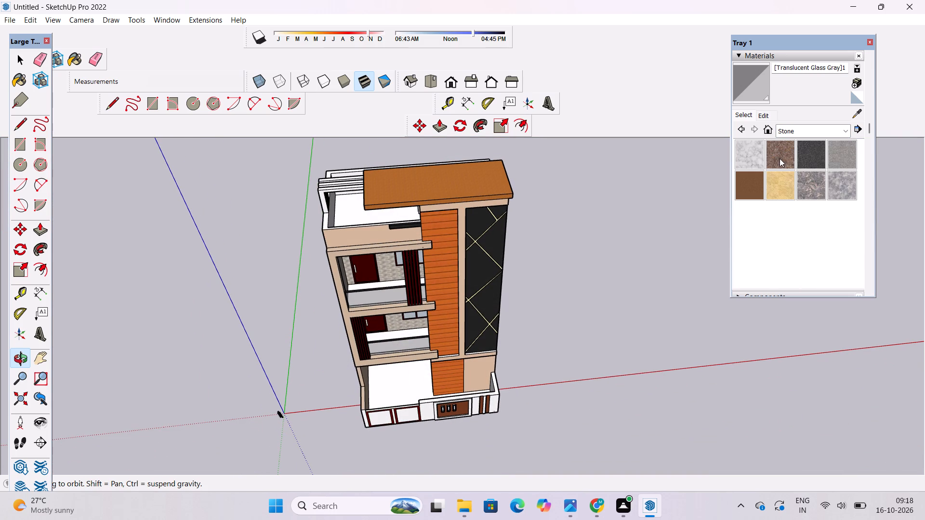
pyautogui.scroll(9, 380, 287)
pyautogui.click(386, 289)
pyautogui.scroll(-4, 389, 287)
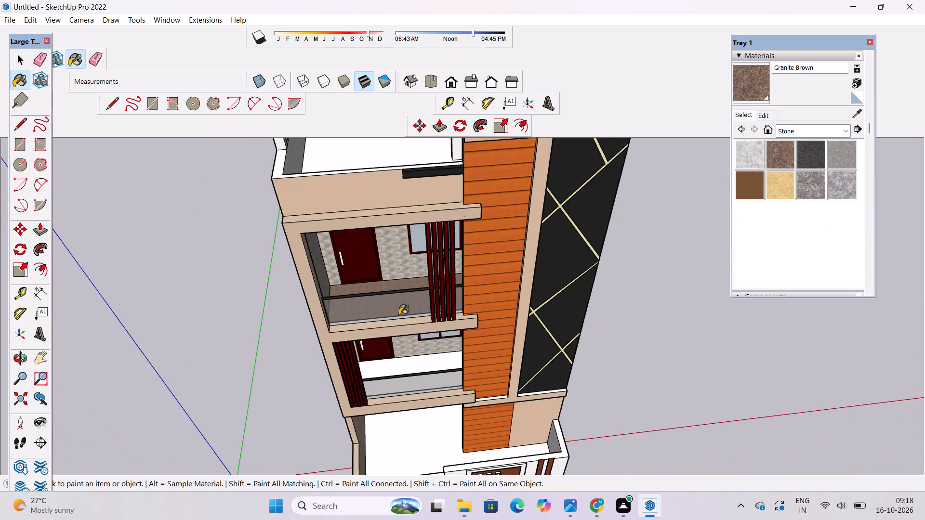
pyautogui.scroll(9, 416, 369)
pyautogui.click(421, 363)
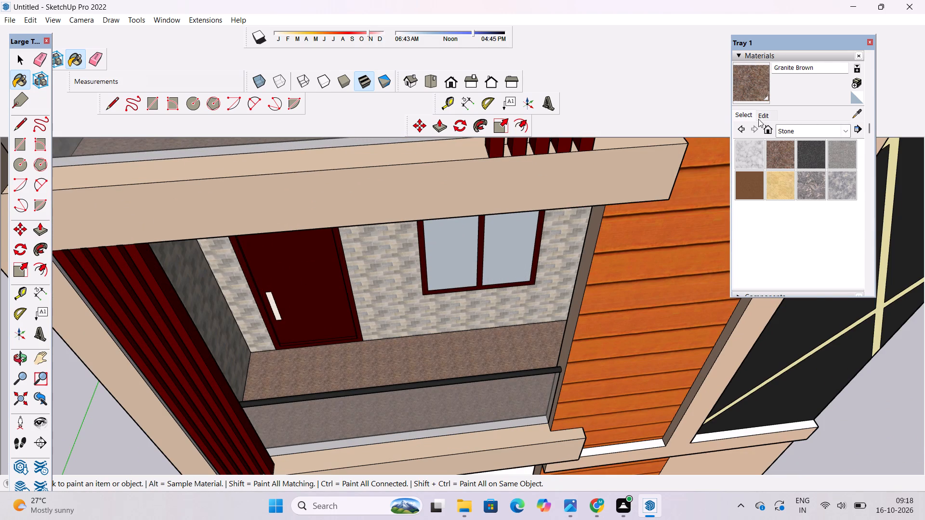
# Set the Granite Brown texture size to 10'.
pyautogui.click(762, 114)
pyautogui.click(768, 265)
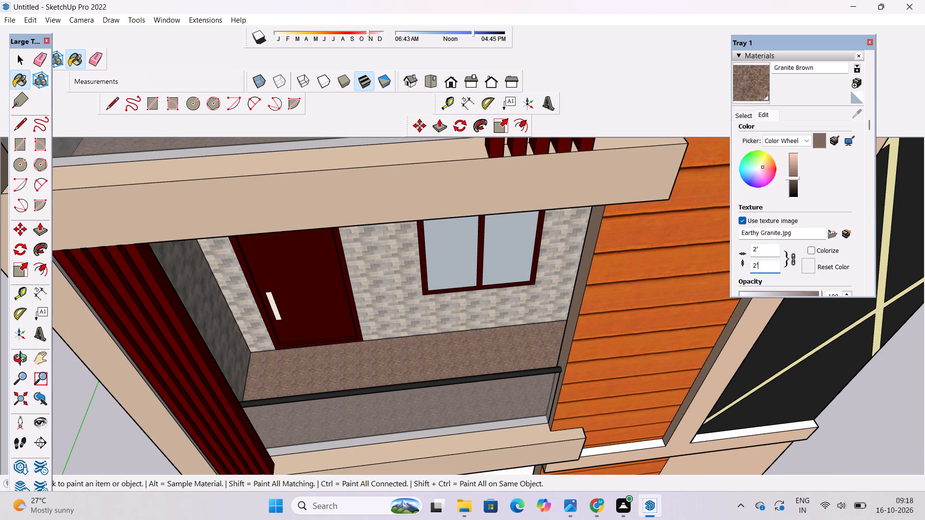
pyautogui.press('BackSpace')
pyautogui.press('BackSpace')
pyautogui.press('BackSpace')
pyautogui.write("10'")
pyautogui.press('Return')
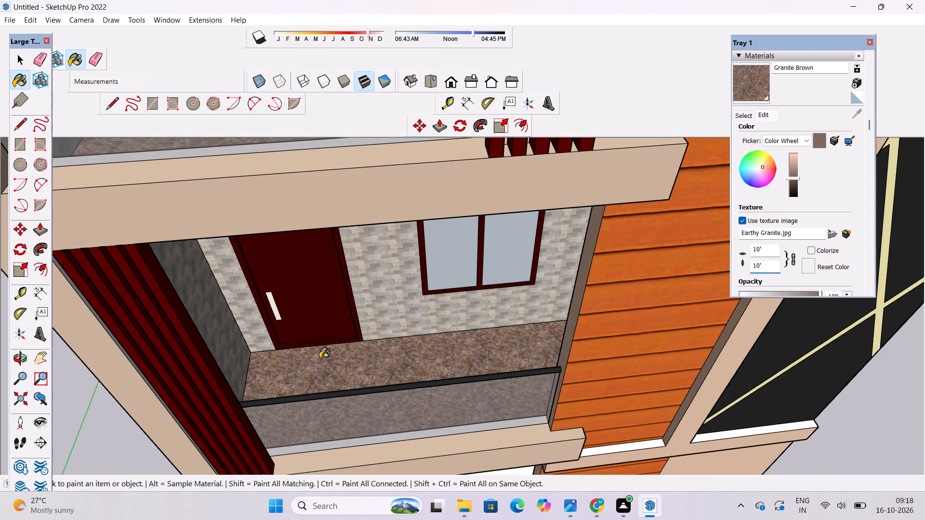
# Paint the white ground-floor floor behind the boundary wall with Granite Dark Gray from the Stone collection.
pyautogui.click(15, 362)
pyautogui.scroll(-6, 318, 318)
pyautogui.moveTo(373, 356); pyautogui.dragTo(370, 289)
pyautogui.scroll(-10, 369, 281)
pyautogui.scroll(5, 363, 332)
pyautogui.moveTo(381, 289); pyautogui.dragTo(372, 305)
pyautogui.scroll(-6, 372, 293)
pyautogui.scroll(9, 411, 328)
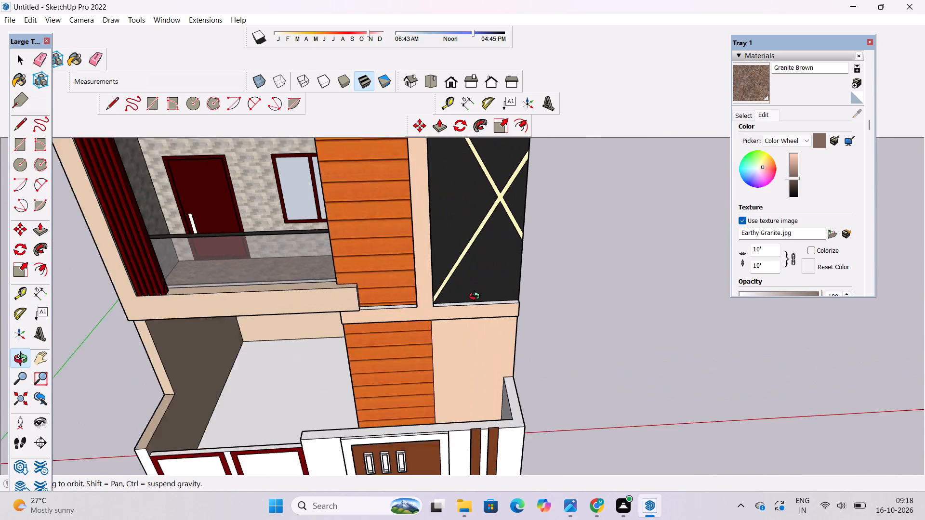
pyautogui.scroll(2, 476, 298)
pyautogui.moveTo(470, 306); pyautogui.dragTo(488, 309)
pyautogui.scroll(-10, 496, 286)
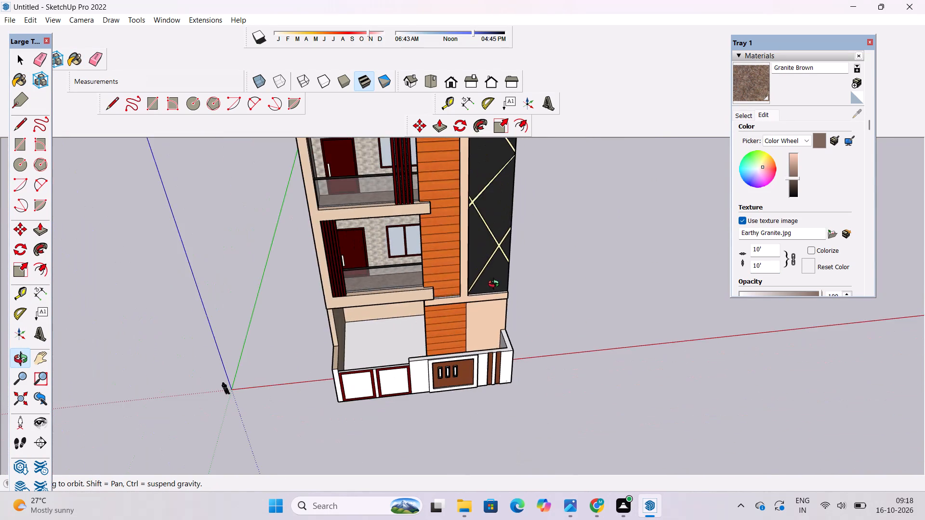
pyautogui.moveTo(441, 348); pyautogui.dragTo(393, 362)
pyautogui.click(746, 115)
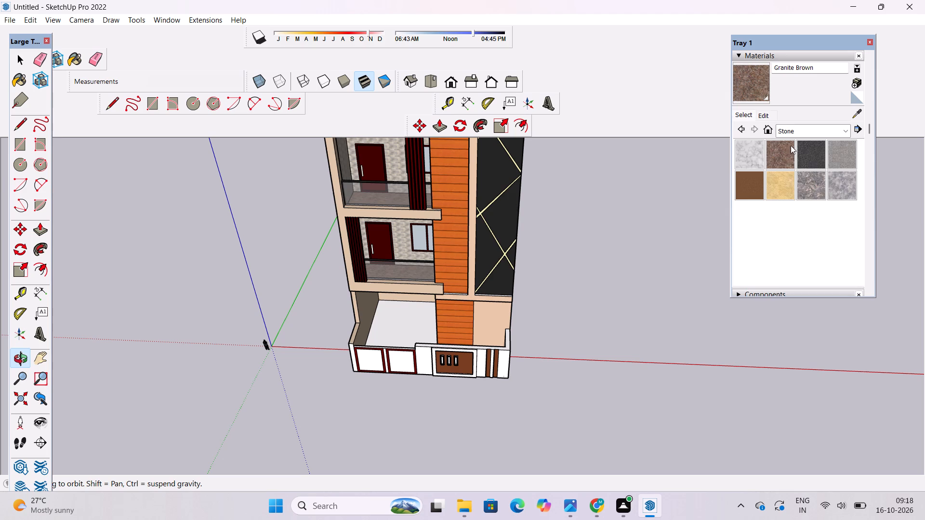
pyautogui.click(817, 154)
pyautogui.scroll(10, 414, 315)
pyautogui.click(398, 342)
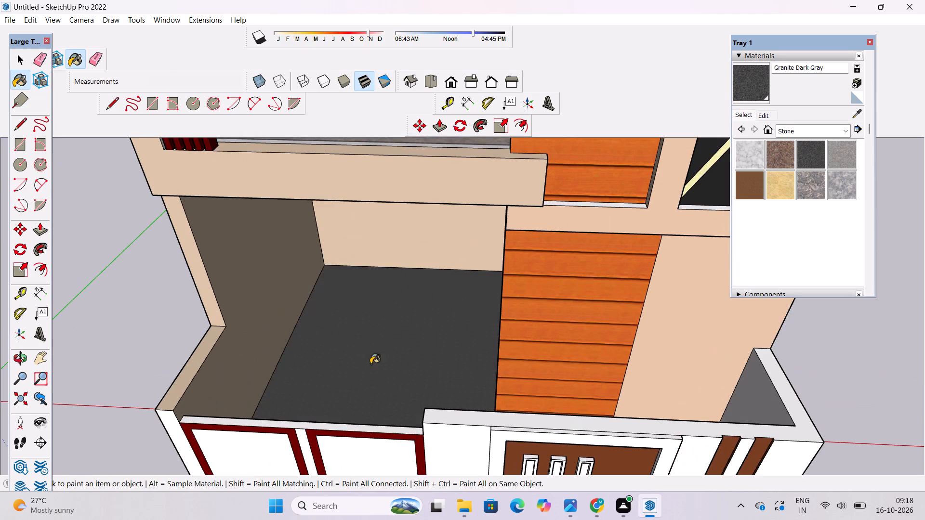
# Set the Granite Dark Gray texture size to 10'.
pyautogui.scroll(7, 315, 387)
pyautogui.click(762, 111)
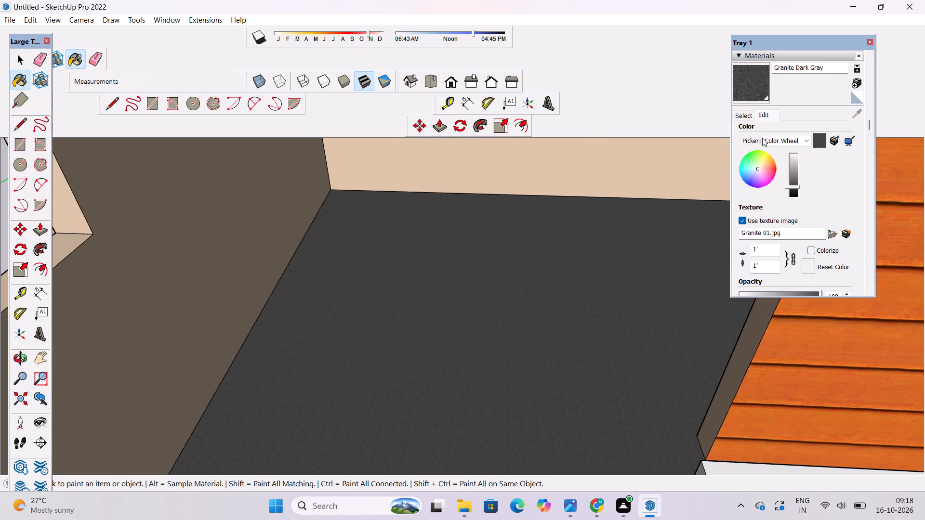
pyautogui.click(759, 266)
pyautogui.press('BackSpace')
pyautogui.press('BackSpace')
pyautogui.press('BackSpace')
pyautogui.write('10')
pyautogui.press("'")
pyautogui.press('Return')
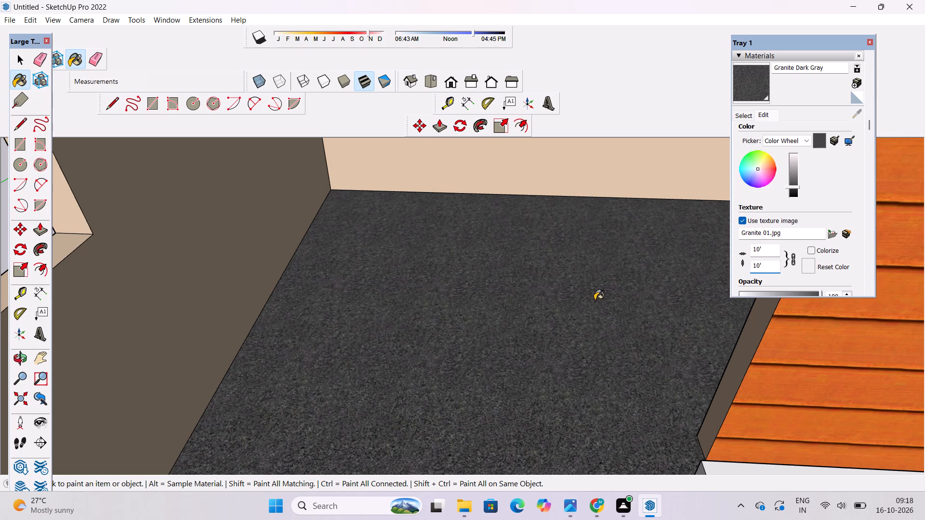
# Paint the front and outer side faces of the boundary wall's end beside the maroon-framed panels with 0012_Bisque from Colors-Named.
pyautogui.click(20, 359)
pyautogui.scroll(-7, 151, 338)
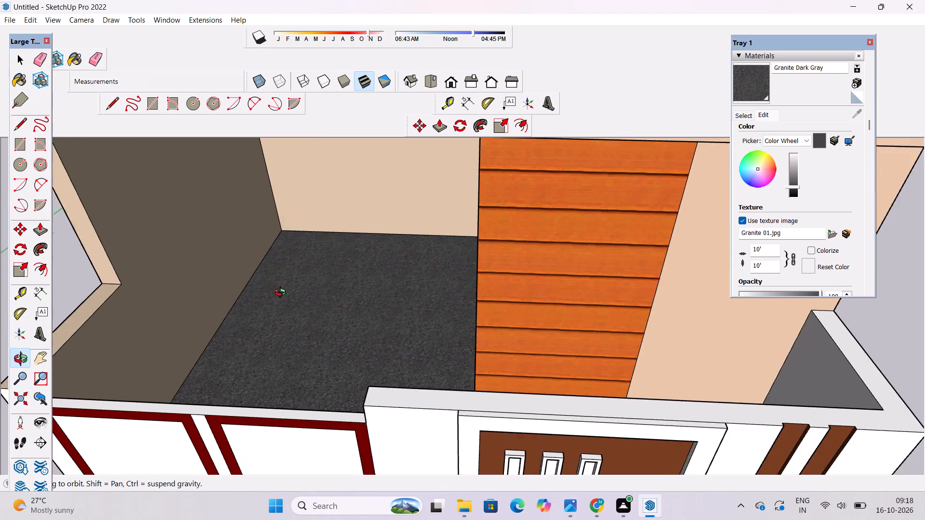
pyautogui.scroll(-9, 282, 294)
pyautogui.moveTo(306, 334); pyautogui.dragTo(413, 332)
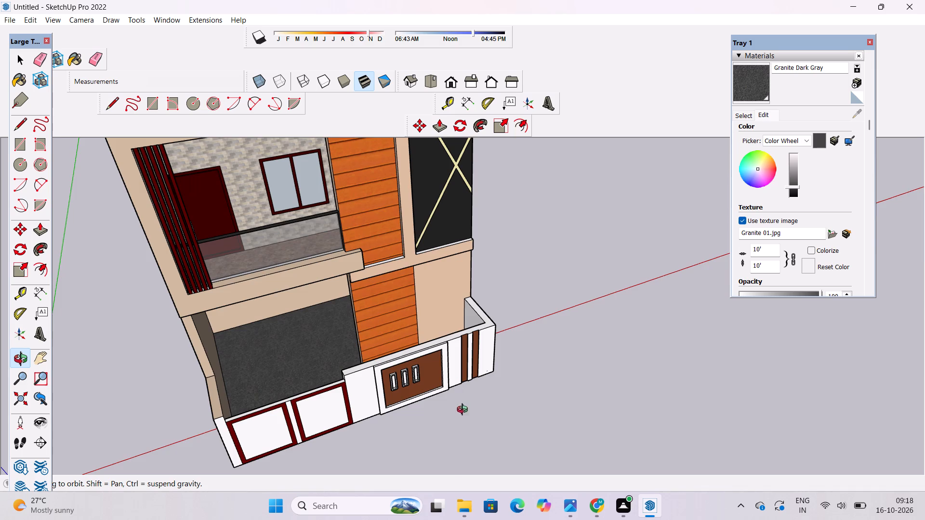
pyautogui.moveTo(465, 412); pyautogui.dragTo(433, 352)
pyautogui.moveTo(210, 415); pyautogui.dragTo(237, 320)
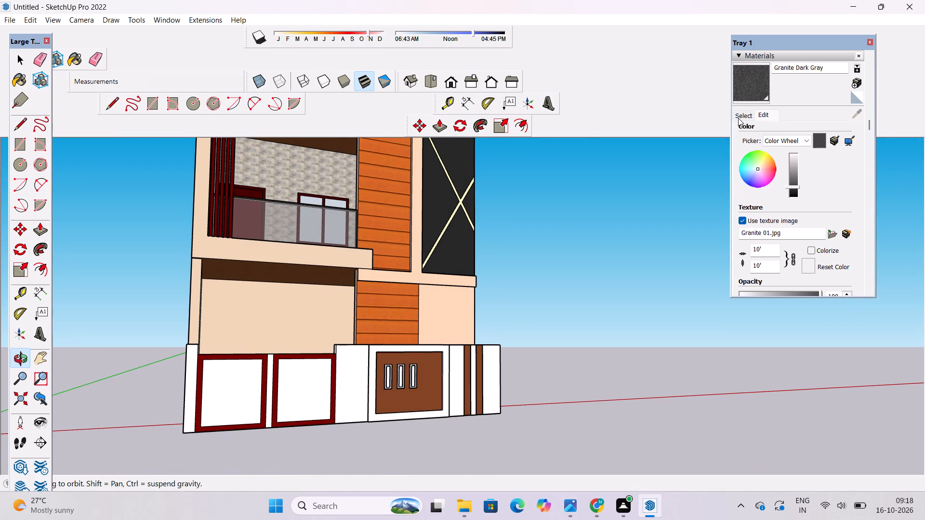
pyautogui.click(738, 118)
pyautogui.click(781, 133)
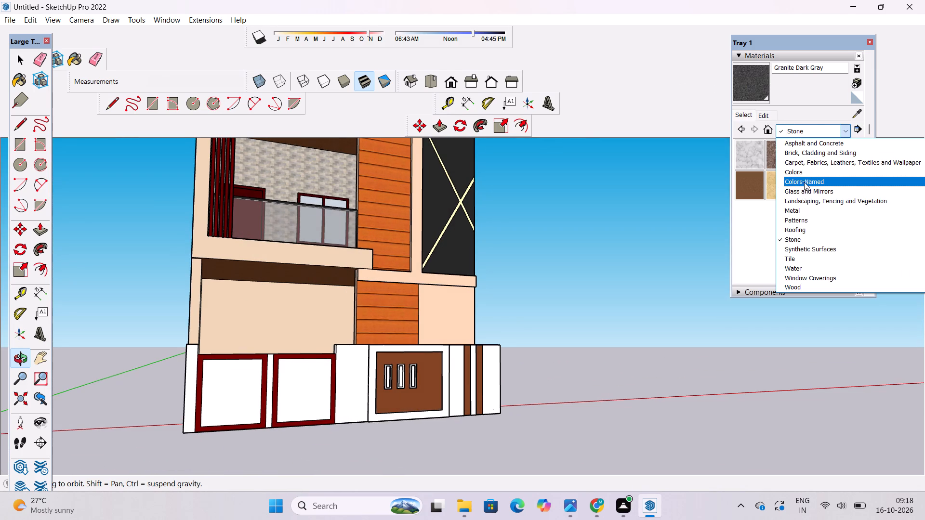
pyautogui.click(804, 182)
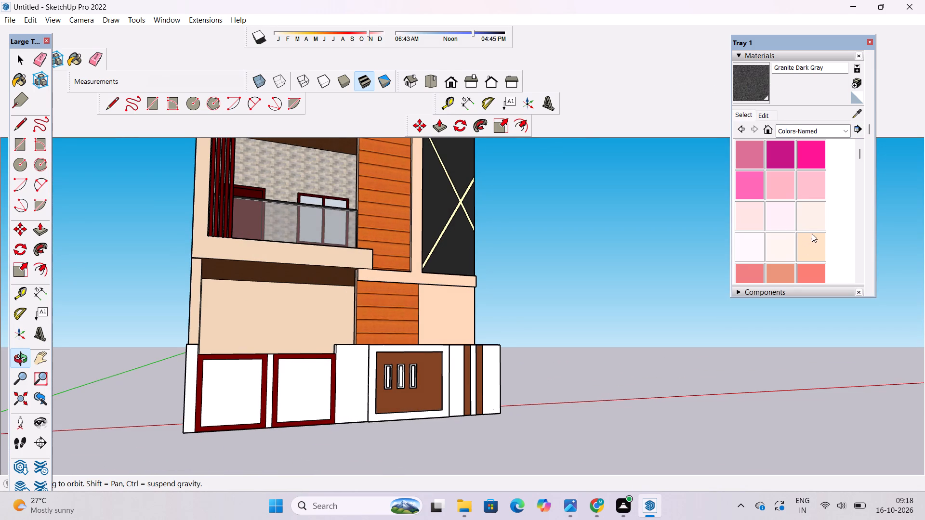
pyautogui.scroll(-2, 799, 209)
pyautogui.scroll(4, 799, 208)
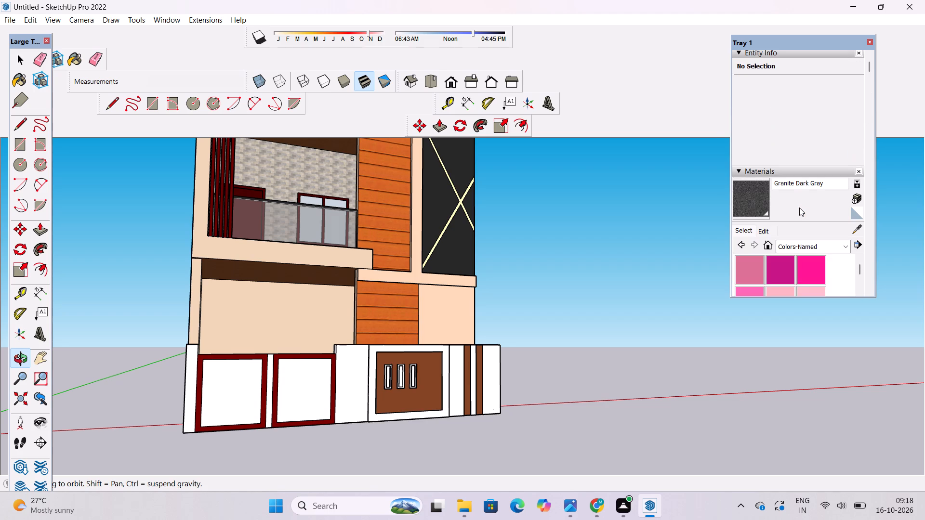
pyautogui.scroll(-2, 794, 139)
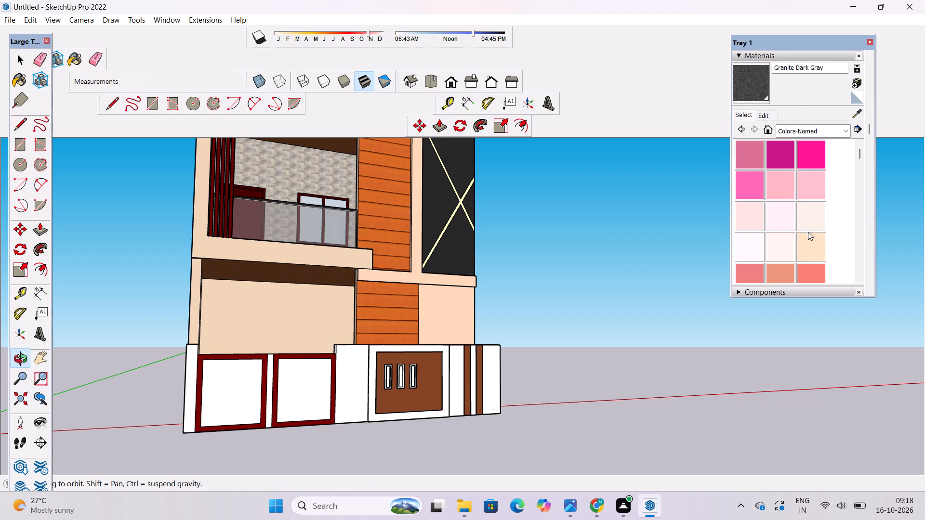
pyautogui.click(806, 247)
pyautogui.scroll(4, 0, 363)
pyautogui.scroll(8, 259, 387)
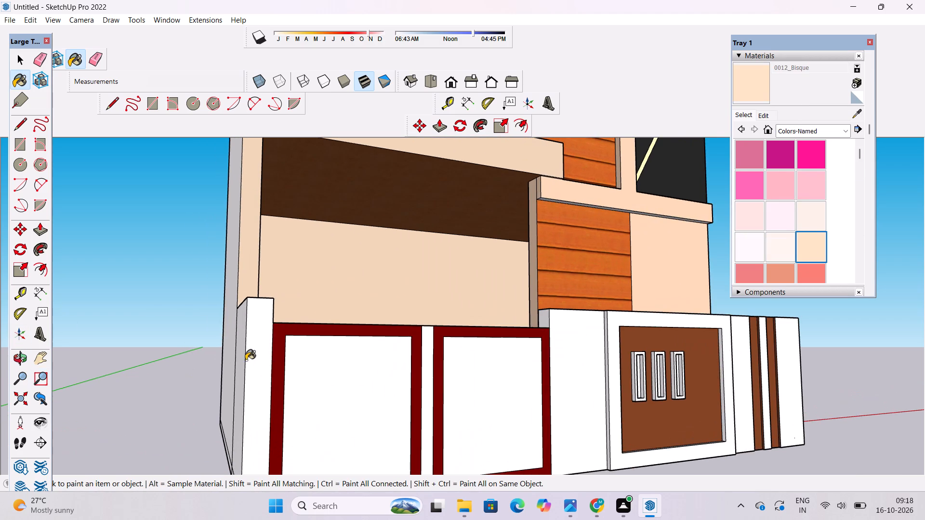
pyautogui.click(237, 348)
pyautogui.click(251, 346)
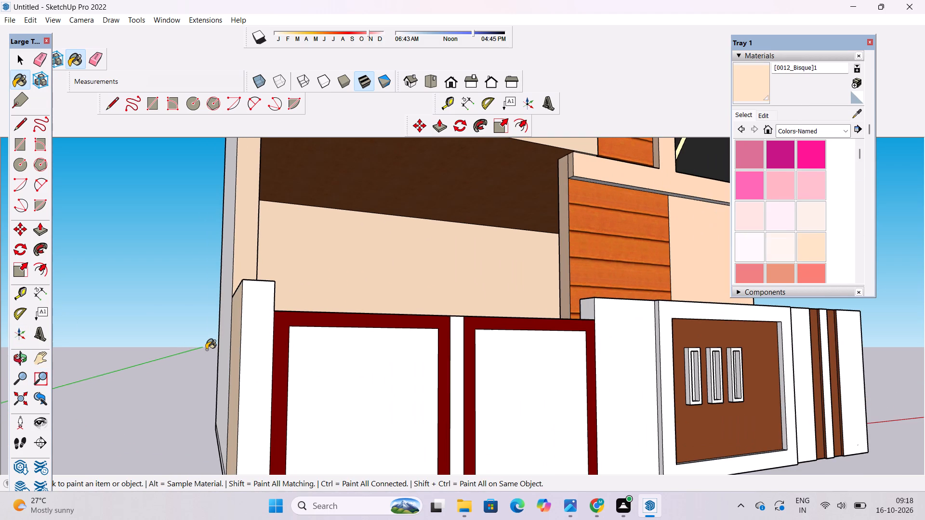
# Paint the other end of the boundary wall with Bisque: its side, top and the white front faces around the brown vertical strips.
pyautogui.press('o')
pyautogui.moveTo(389, 293); pyautogui.dragTo(274, 339)
pyautogui.keyDown('shift'); pyautogui.moveTo(259, 355); pyautogui.dragTo(280, 299); pyautogui.keyUp('shift')
pyautogui.moveTo(304, 304); pyautogui.dragTo(275, 348)
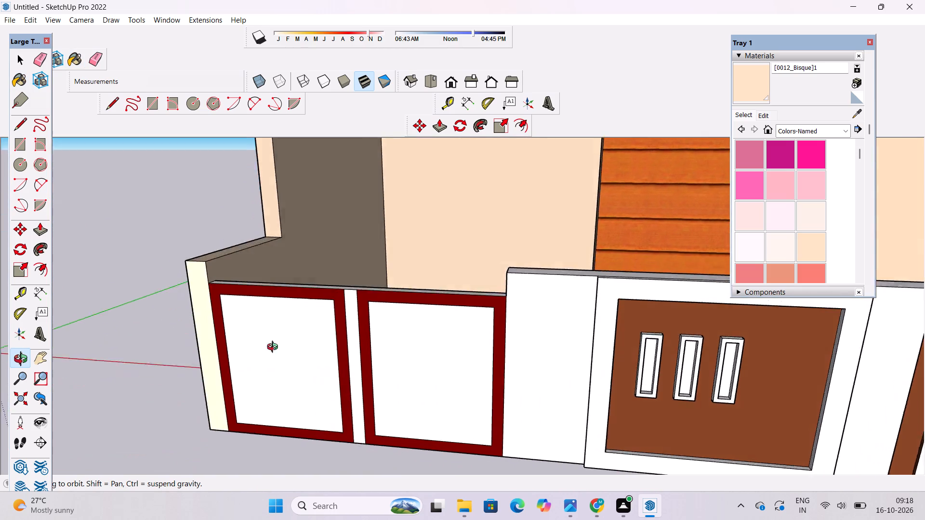
pyautogui.moveTo(275, 348); pyautogui.dragTo(365, 360)
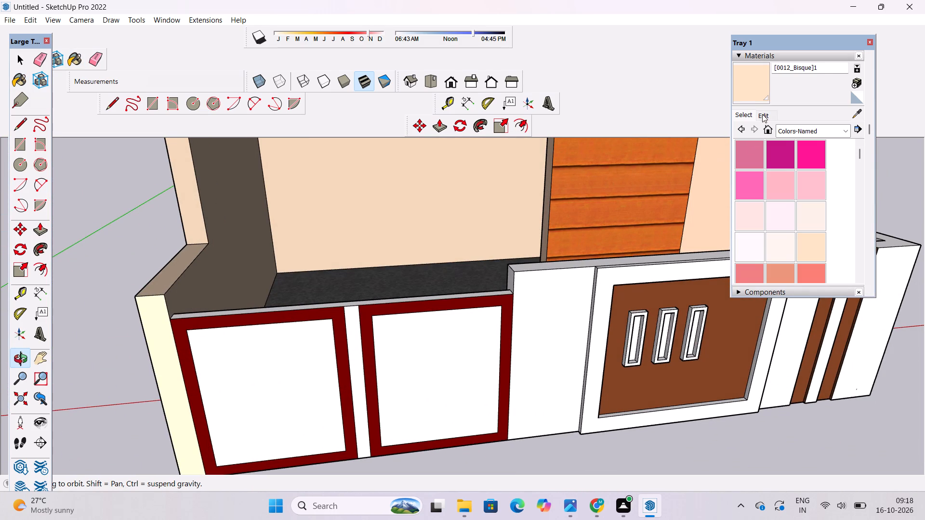
pyautogui.click(762, 114)
pyautogui.click(793, 160)
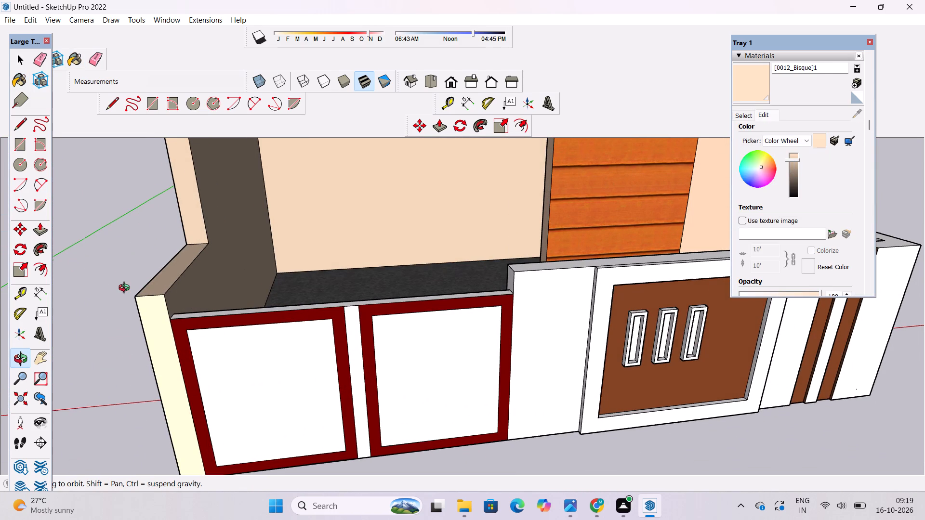
pyautogui.scroll(-9, 126, 289)
pyautogui.moveTo(415, 348); pyautogui.dragTo(221, 354)
pyautogui.keyDown('shift'); pyautogui.moveTo(436, 329); pyautogui.dragTo(357, 352); pyautogui.keyUp('shift')
pyautogui.moveTo(431, 352); pyautogui.dragTo(432, 346)
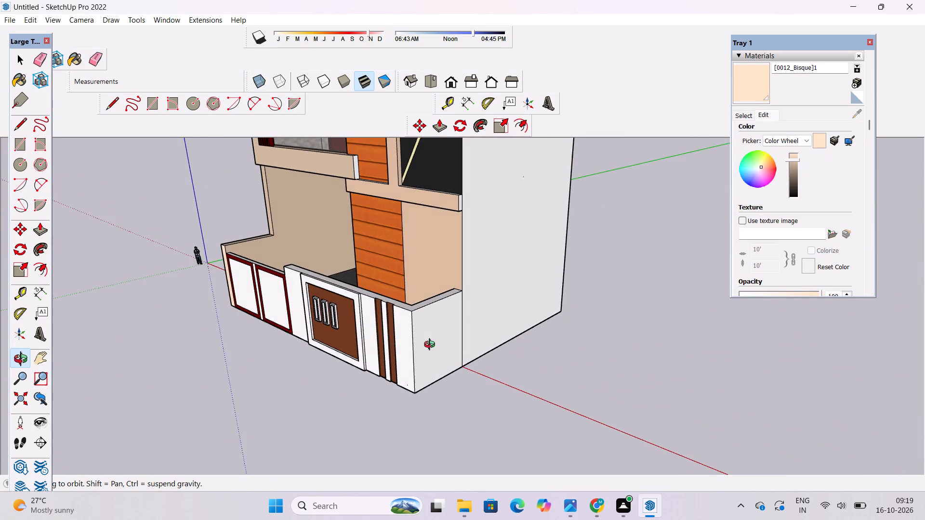
pyautogui.moveTo(432, 346); pyautogui.dragTo(432, 345)
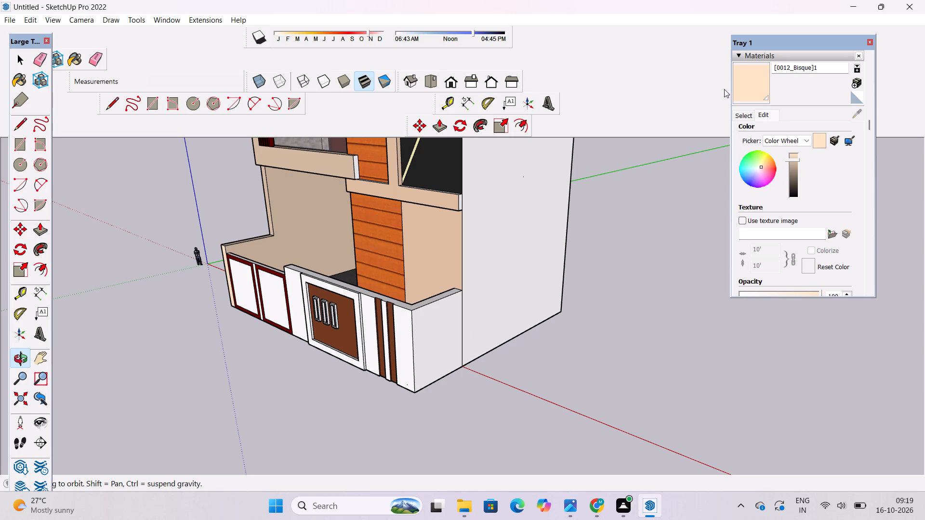
pyautogui.click(761, 80)
pyautogui.scroll(5, 405, 358)
pyautogui.click(405, 344)
pyautogui.click(442, 317)
pyautogui.scroll(4, 447, 294)
pyautogui.click(404, 254)
pyautogui.scroll(8, 310, 278)
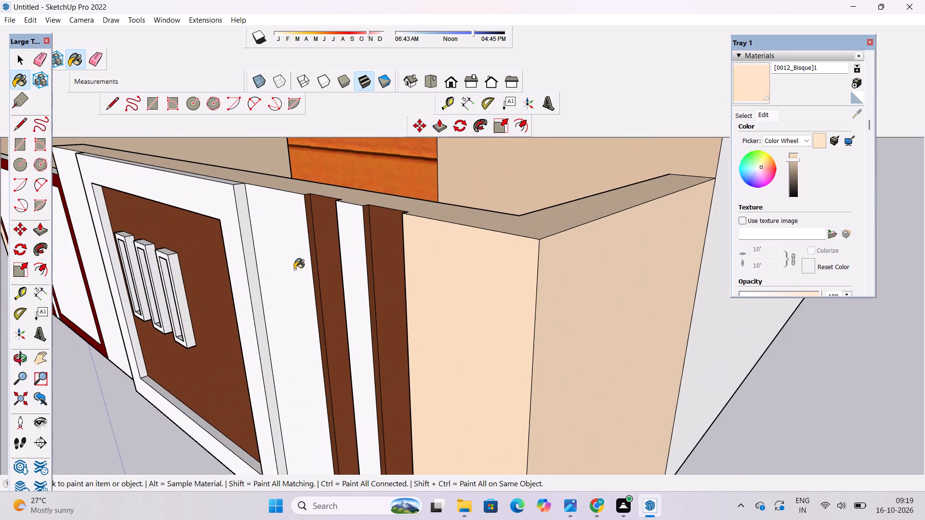
pyautogui.click(283, 268)
pyautogui.click(357, 230)
# Paint the frame around the brown boundary-wall panel with Bisque, covering its front, outer side, top, and first inner edges.
pyautogui.scroll(-5, 489, 286)
pyautogui.scroll(5, 354, 260)
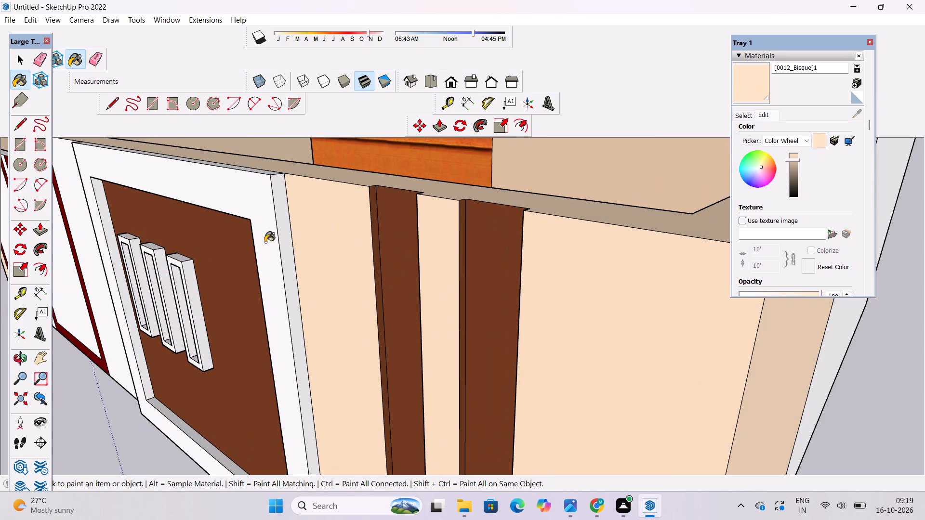
pyautogui.click(265, 238)
pyautogui.click(280, 213)
pyautogui.scroll(3, 230, 171)
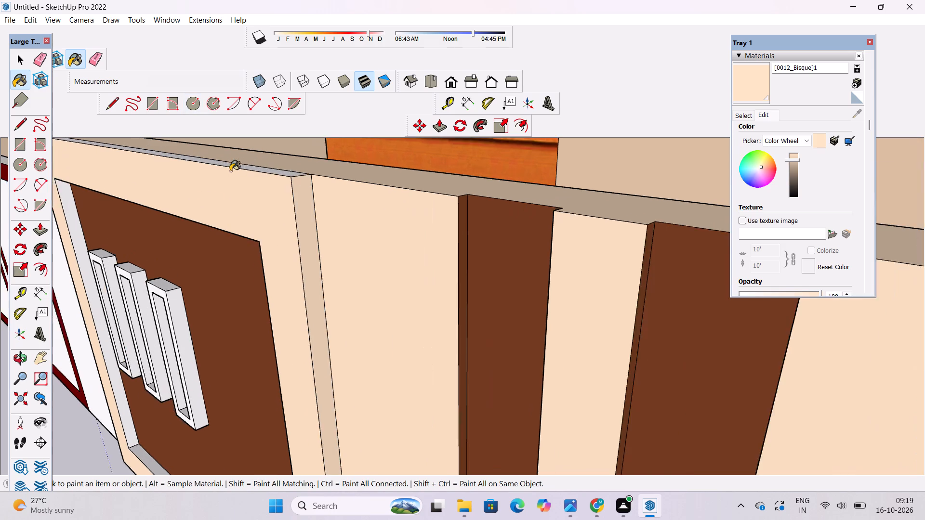
pyautogui.scroll(6, 230, 171)
pyautogui.click(269, 174)
pyautogui.scroll(-8, 364, 177)
pyautogui.scroll(5, 113, 230)
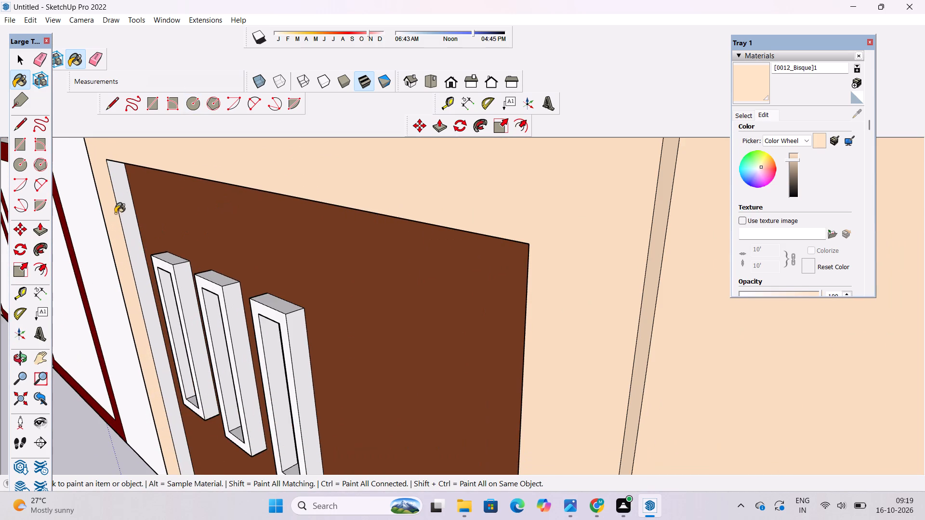
pyautogui.click(125, 199)
pyautogui.scroll(-13, 163, 164)
pyautogui.scroll(7, 230, 378)
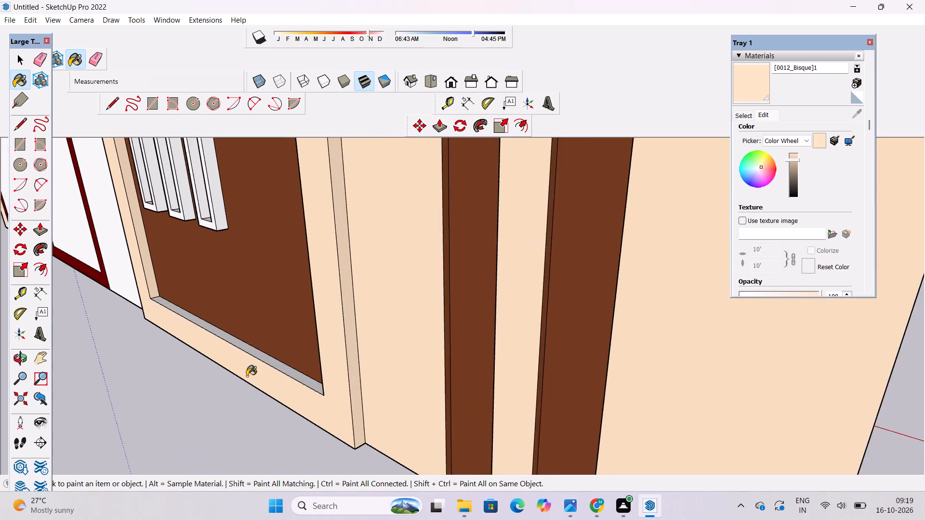
pyautogui.scroll(3, 247, 376)
pyautogui.click(310, 364)
# Paint the remaining gray inner edges of the brown panel's frame, along its upper side and far side, with Bisque.
pyautogui.click(19, 357)
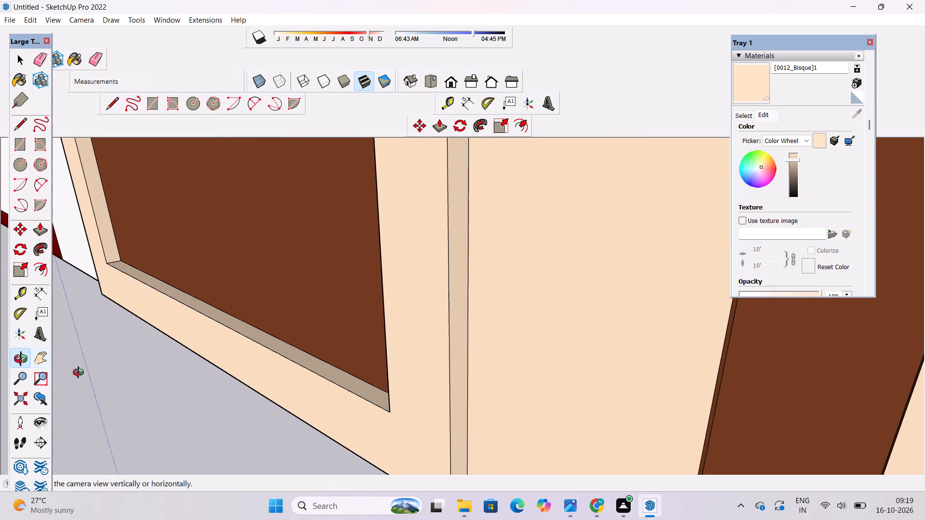
pyautogui.moveTo(84, 376); pyautogui.dragTo(284, 360)
pyautogui.scroll(-11, 281, 375)
pyautogui.moveTo(298, 397); pyautogui.dragTo(381, 341)
pyautogui.scroll(-10, 383, 343)
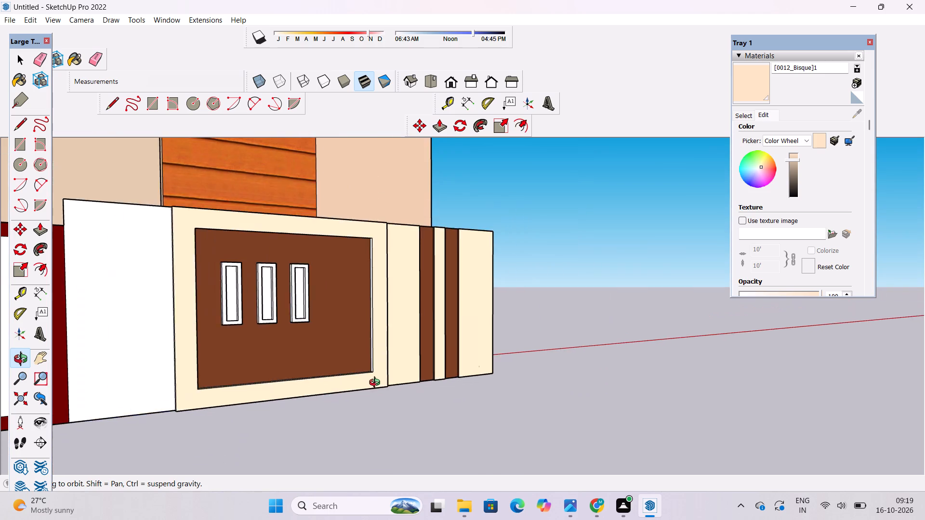
pyautogui.moveTo(376, 384); pyautogui.dragTo(375, 270)
pyautogui.scroll(-1, 374, 260)
pyautogui.scroll(11, 374, 260)
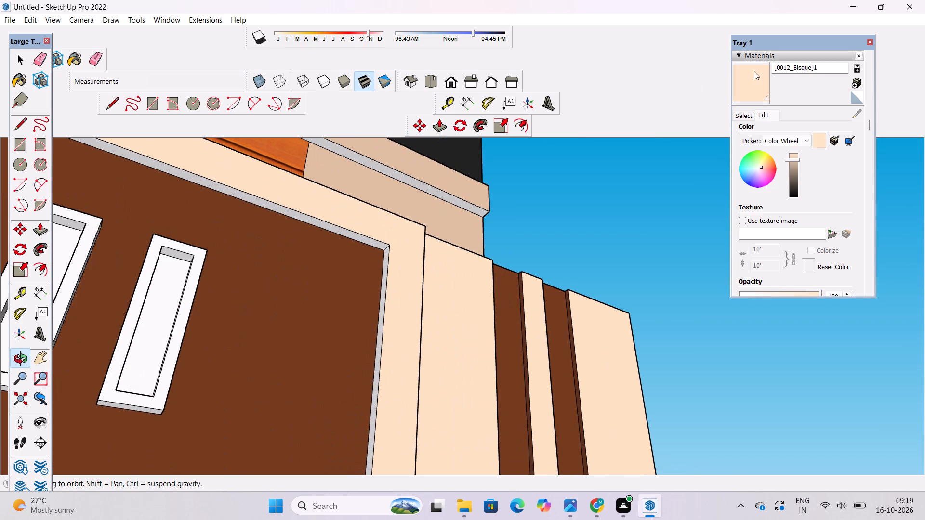
pyautogui.click(754, 71)
pyautogui.scroll(8, 403, 246)
pyautogui.click(367, 246)
pyautogui.click(374, 260)
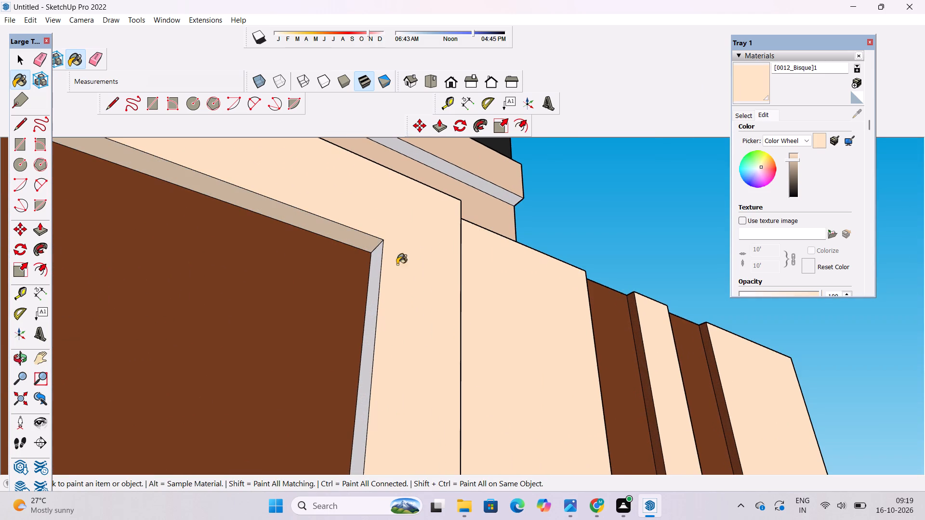
# Paint the gray underside of the ledge above the ground floor with Bisque.
pyautogui.click(472, 178)
# Paint the gray ledge tops below the black panel and orange cladding, and the end face of the lower balcony border, with Bisque.
pyautogui.scroll(-19, 313, 340)
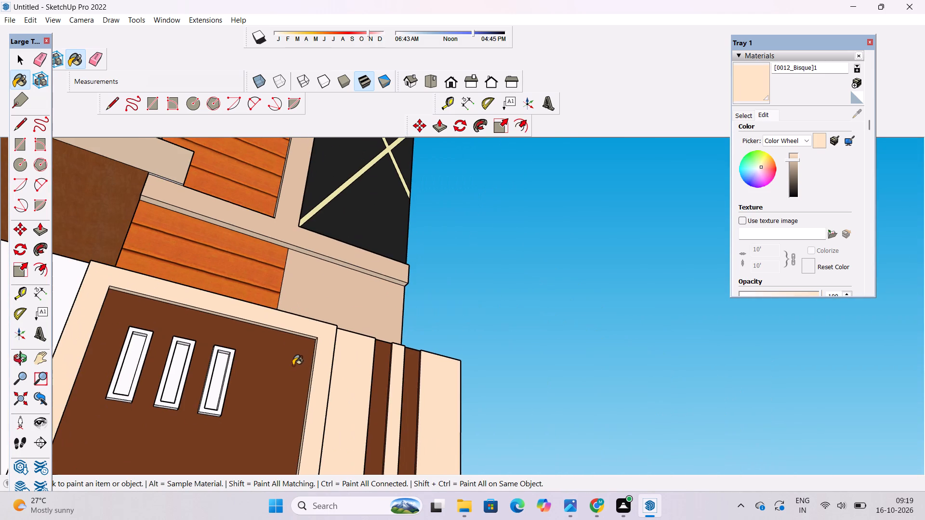
pyautogui.scroll(-1, 293, 365)
pyautogui.scroll(11, 265, 191)
pyautogui.scroll(1, 292, 232)
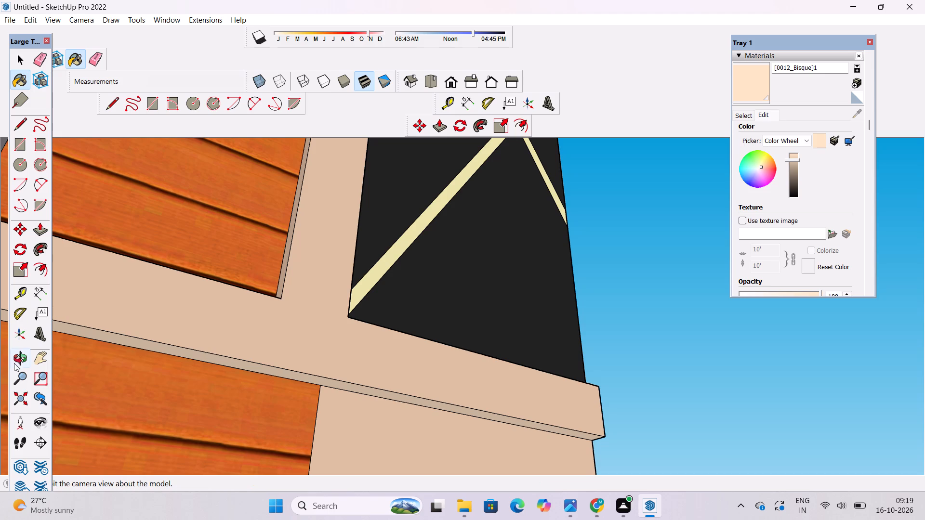
pyautogui.click(15, 356)
pyautogui.moveTo(423, 274); pyautogui.dragTo(212, 420)
pyautogui.scroll(-4, 280, 263)
pyautogui.moveTo(285, 316); pyautogui.dragTo(297, 351)
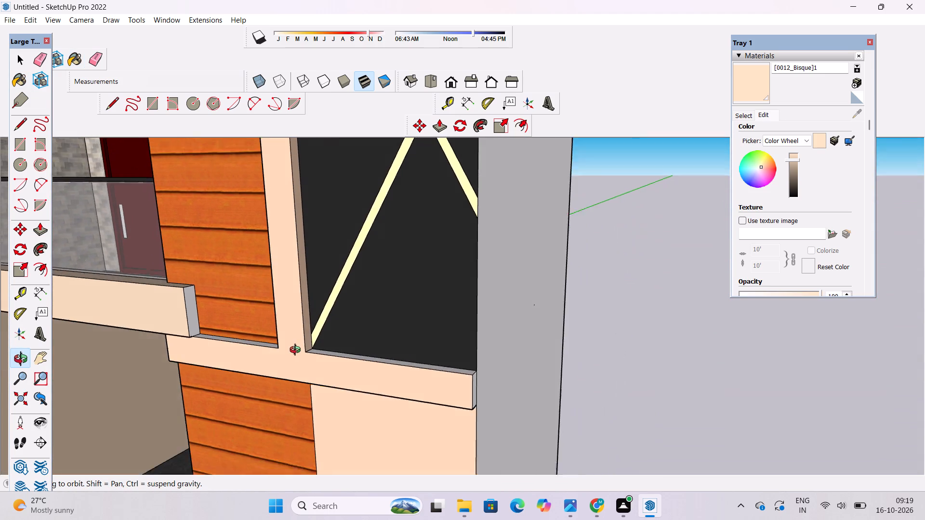
pyautogui.moveTo(297, 351); pyautogui.dragTo(304, 367)
pyautogui.click(745, 84)
pyautogui.scroll(4, 341, 358)
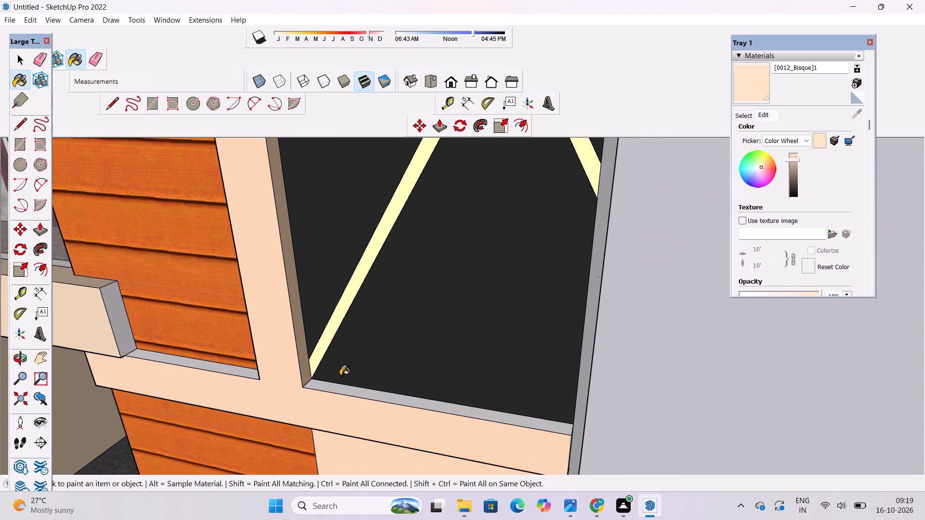
pyautogui.click(342, 386)
pyautogui.click(222, 368)
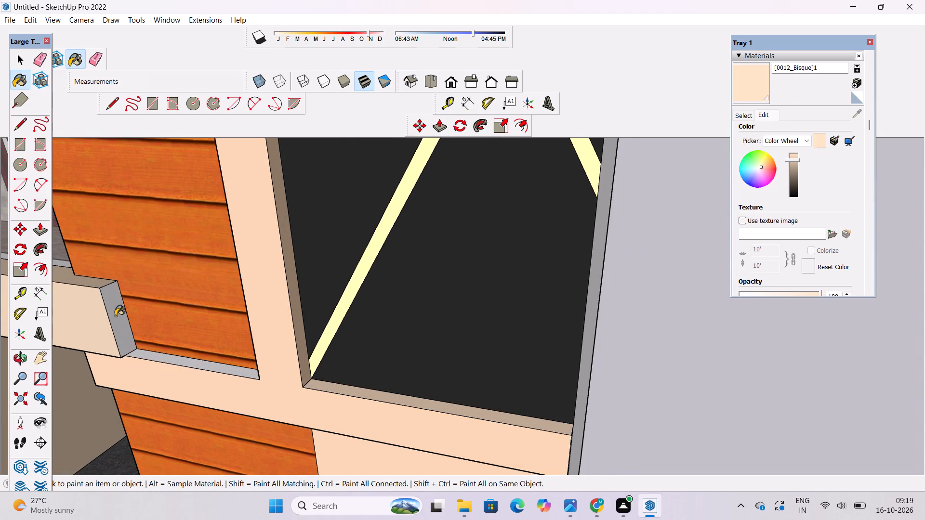
pyautogui.click(115, 316)
pyautogui.scroll(-14, 579, 361)
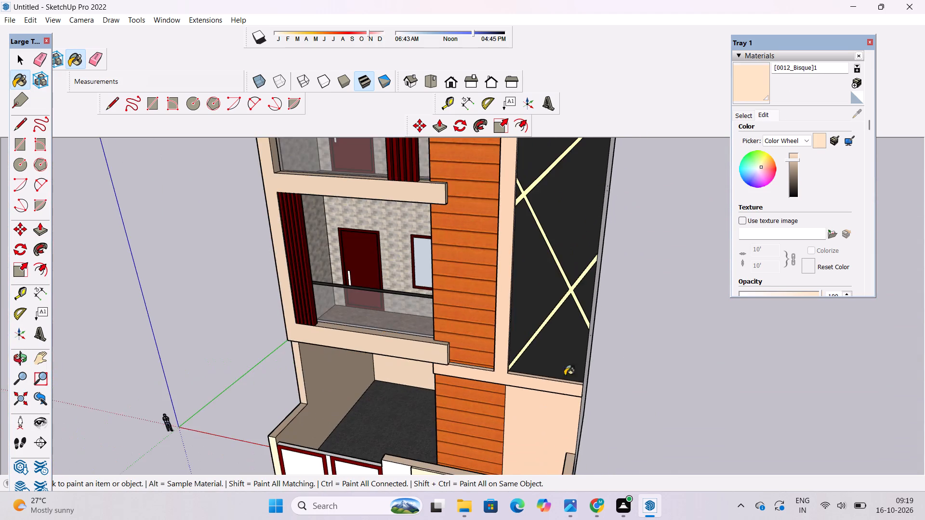
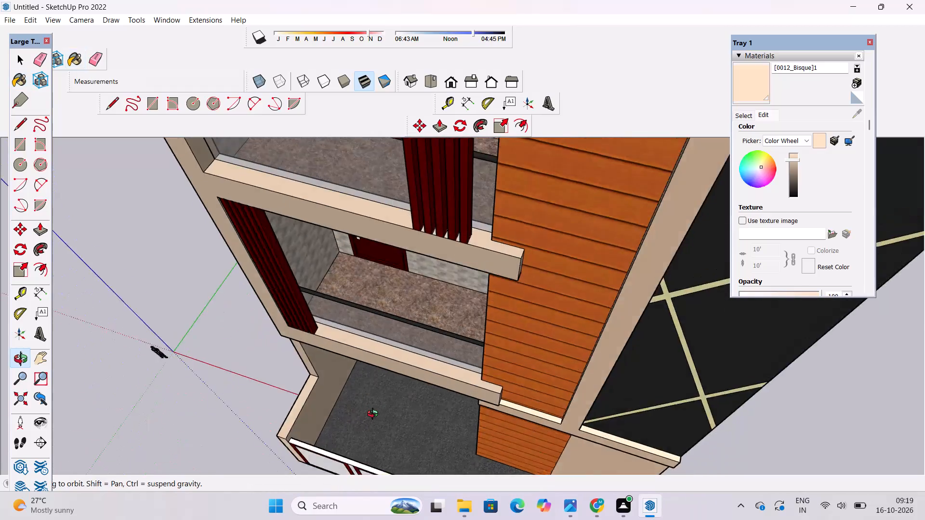
# Paint the white strip along the lower balcony's floor edge, behind the railing, with the Bisque material.
pyautogui.scroll(14, 428, 278)
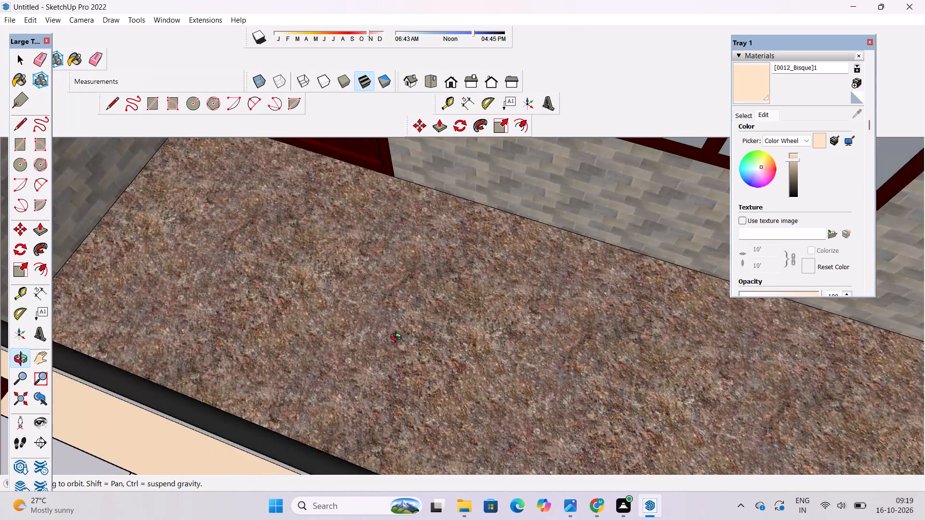
pyautogui.keyDown('shift'); pyautogui.moveTo(396, 340); pyautogui.dragTo(471, 251); pyautogui.keyUp('shift')
pyautogui.moveTo(467, 272); pyautogui.dragTo(392, 353)
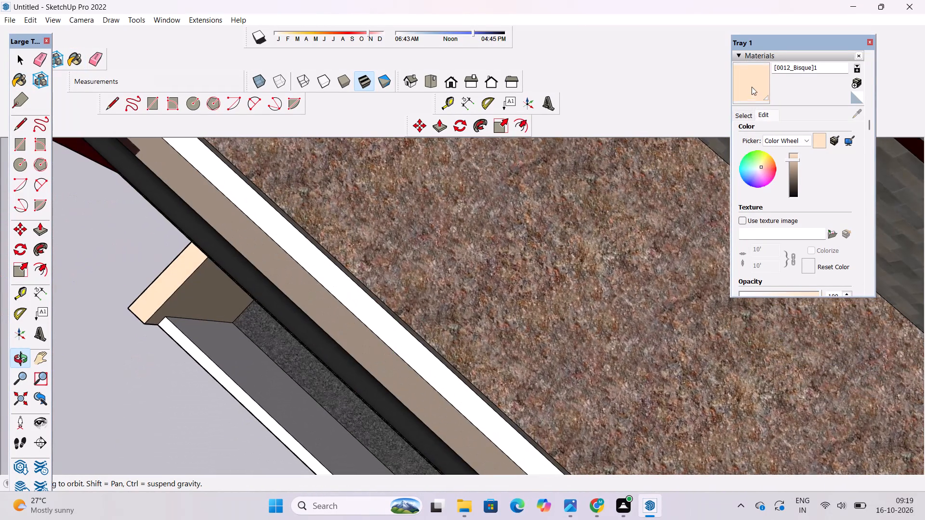
pyautogui.click(751, 82)
pyautogui.click(434, 366)
pyautogui.scroll(6, 456, 353)
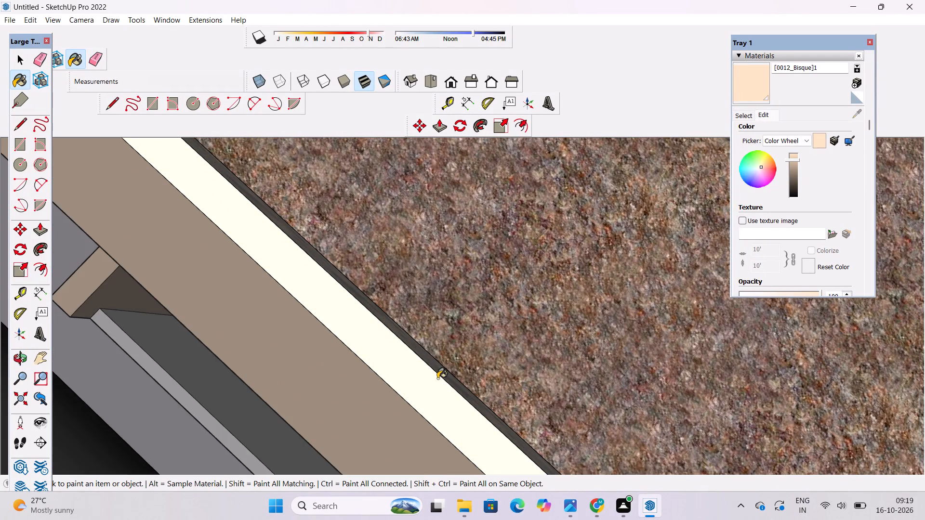
pyautogui.click(437, 378)
pyautogui.scroll(-16, 526, 342)
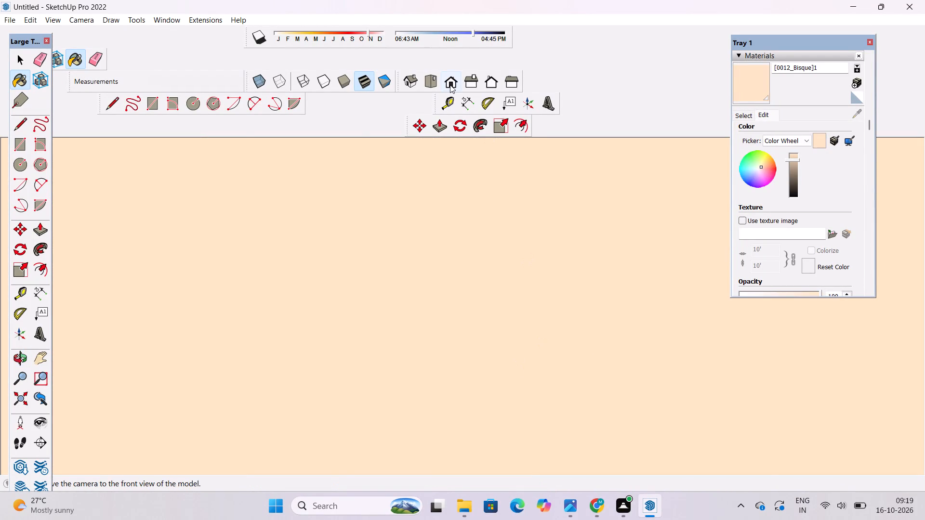
# Paint the white strip along the upper balcony's floor edge with Bisque, undoing the stray fill on the adjoining dark strip.
pyautogui.click(450, 85)
pyautogui.scroll(-13, 433, 297)
pyautogui.press('o')
pyautogui.moveTo(486, 243); pyautogui.dragTo(452, 305)
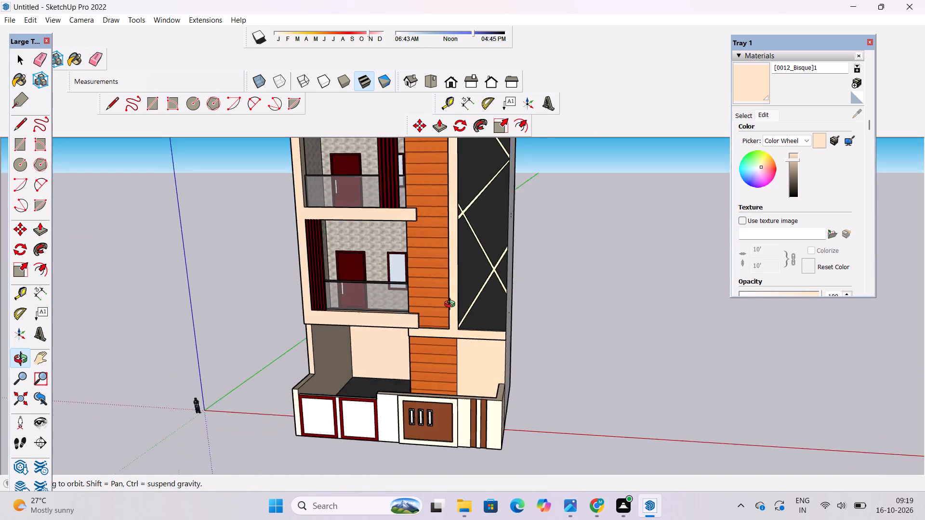
pyautogui.moveTo(452, 305); pyautogui.dragTo(436, 342)
pyautogui.scroll(3, 380, 230)
pyautogui.keyDown('shift'); pyautogui.moveTo(380, 234); pyautogui.dragTo(365, 339); pyautogui.keyUp('shift')
pyautogui.keyDown('shift'); pyautogui.moveTo(357, 272); pyautogui.dragTo(476, 187); pyautogui.keyUp('shift')
pyautogui.moveTo(450, 234); pyautogui.dragTo(445, 248)
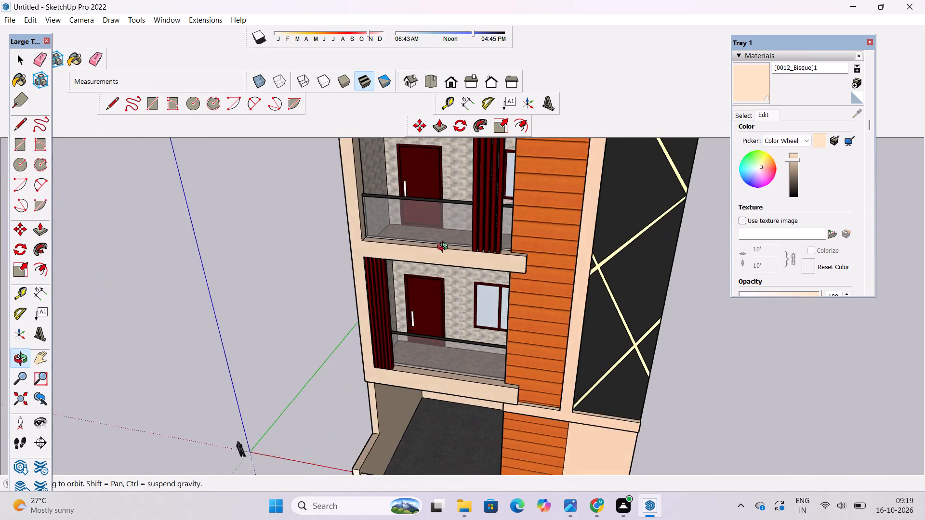
pyautogui.moveTo(445, 248); pyautogui.dragTo(428, 308)
pyautogui.scroll(8, 427, 209)
pyautogui.moveTo(428, 232); pyautogui.dragTo(346, 308)
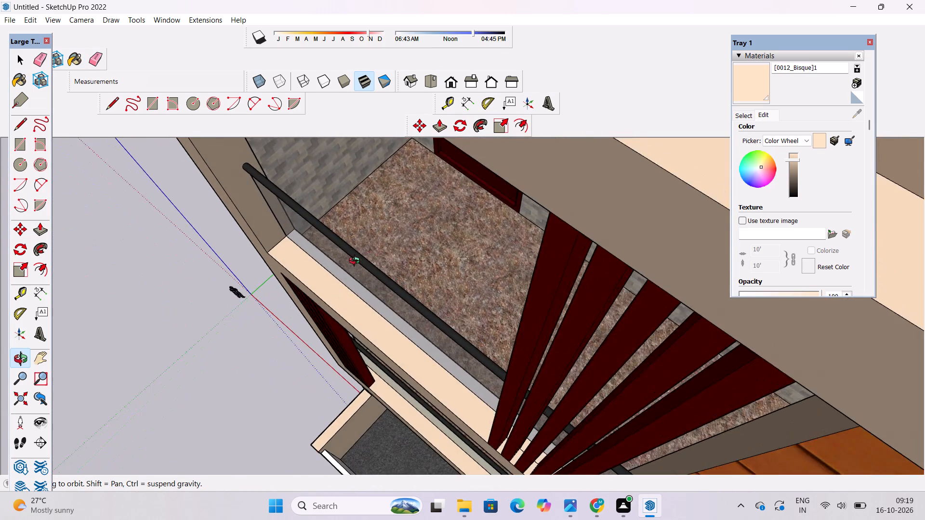
pyautogui.scroll(8, 357, 258)
pyautogui.keyDown('shift'); pyautogui.moveTo(363, 253); pyautogui.dragTo(423, 236); pyautogui.keyUp('shift')
pyautogui.keyDown('shift'); pyautogui.moveTo(420, 240); pyautogui.dragTo(373, 271); pyautogui.keyUp('shift')
pyautogui.scroll(5, 389, 262)
pyautogui.moveTo(404, 279); pyautogui.dragTo(368, 285)
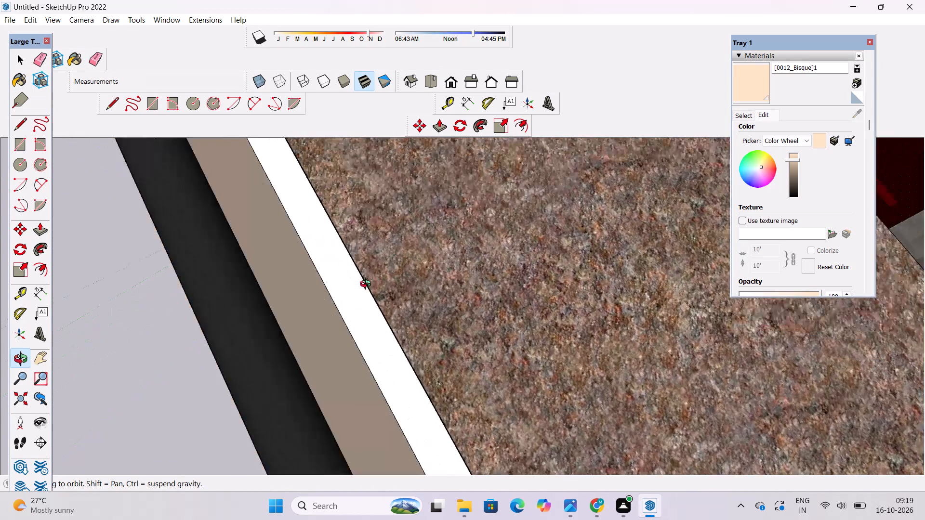
pyautogui.moveTo(368, 285); pyautogui.dragTo(296, 273)
pyautogui.click(749, 84)
pyautogui.scroll(5, 388, 330)
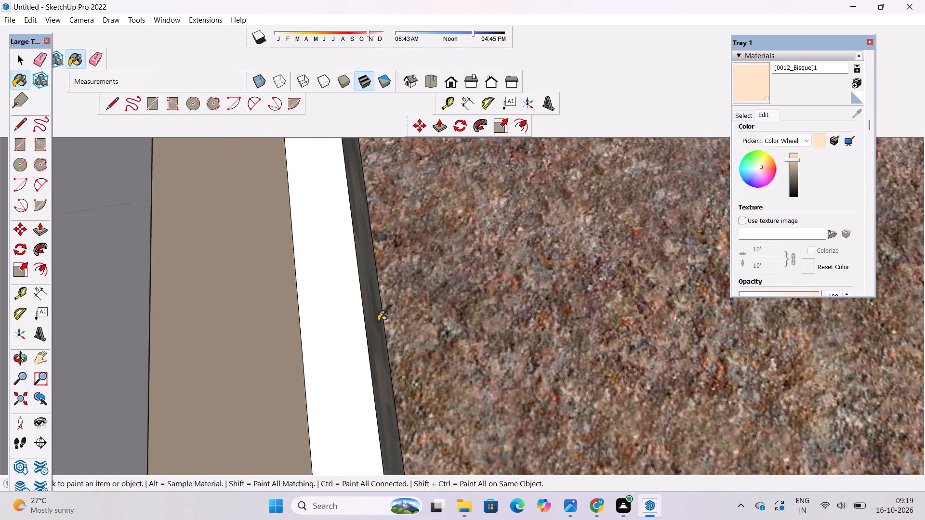
pyautogui.scroll(3, 375, 318)
pyautogui.click(368, 306)
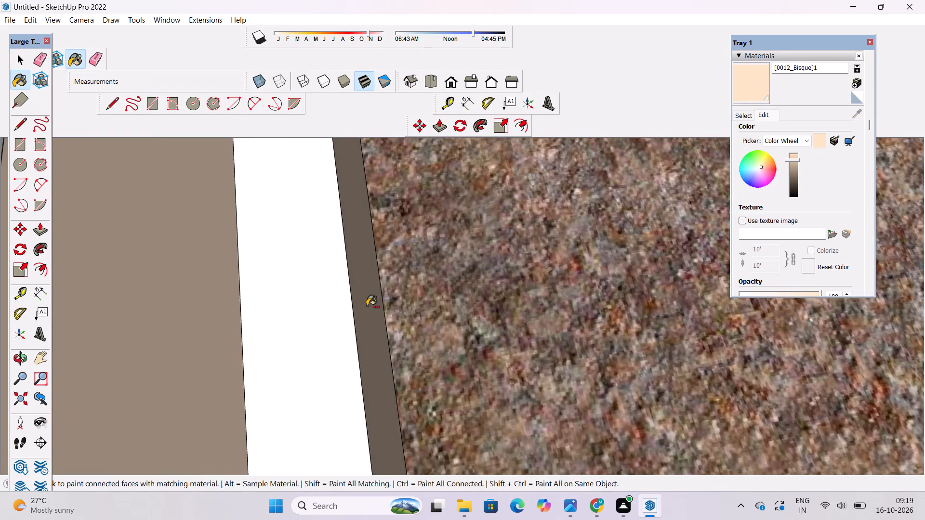
pyautogui.hotkey('ctrl', 'z')
pyautogui.click(331, 317)
pyautogui.scroll(-4, 341, 311)
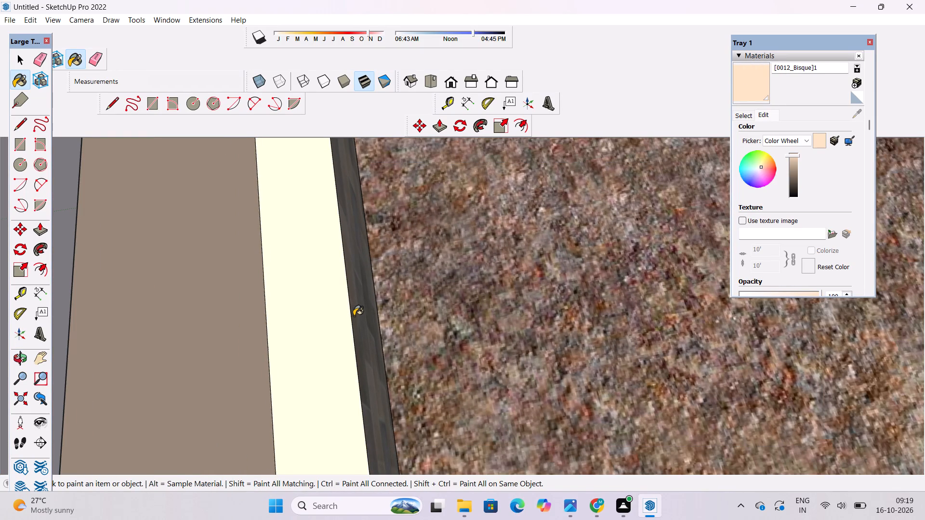
# Paint the inner faces of the front compound wall, at its far end and along the gate side, with Bisque.
pyautogui.press('o')
pyautogui.scroll(-7, 411, 187)
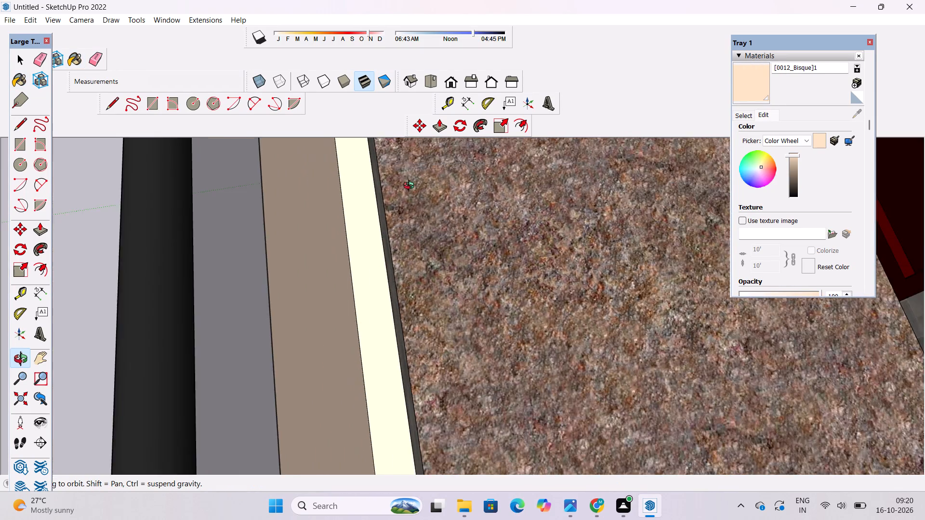
pyautogui.moveTo(357, 286); pyautogui.dragTo(705, 90)
pyautogui.scroll(-4, 588, 209)
pyautogui.keyDown('shift'); pyautogui.moveTo(597, 242); pyautogui.dragTo(422, 135); pyautogui.keyUp('shift')
pyautogui.scroll(-6, 421, 134)
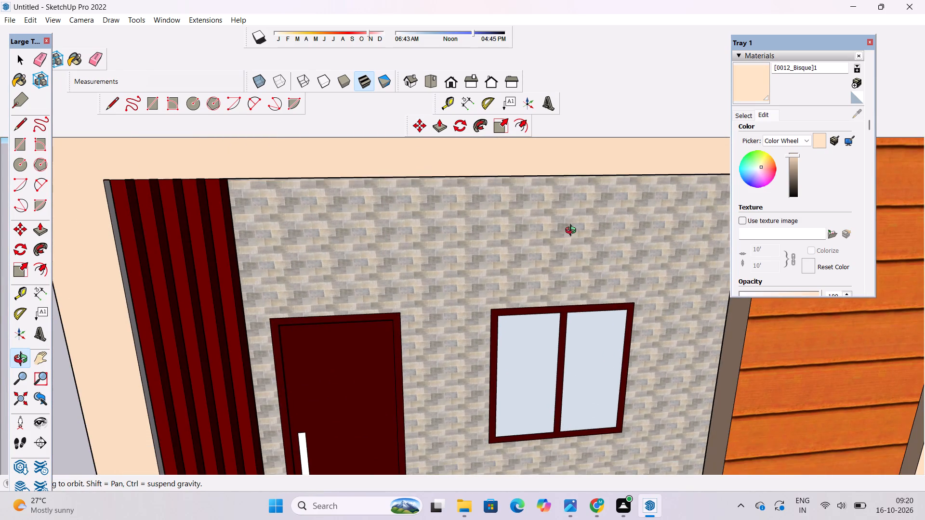
pyautogui.scroll(-6, 371, 209)
pyautogui.moveTo(504, 289); pyautogui.dragTo(480, 176)
pyautogui.moveTo(515, 269); pyautogui.dragTo(584, 354)
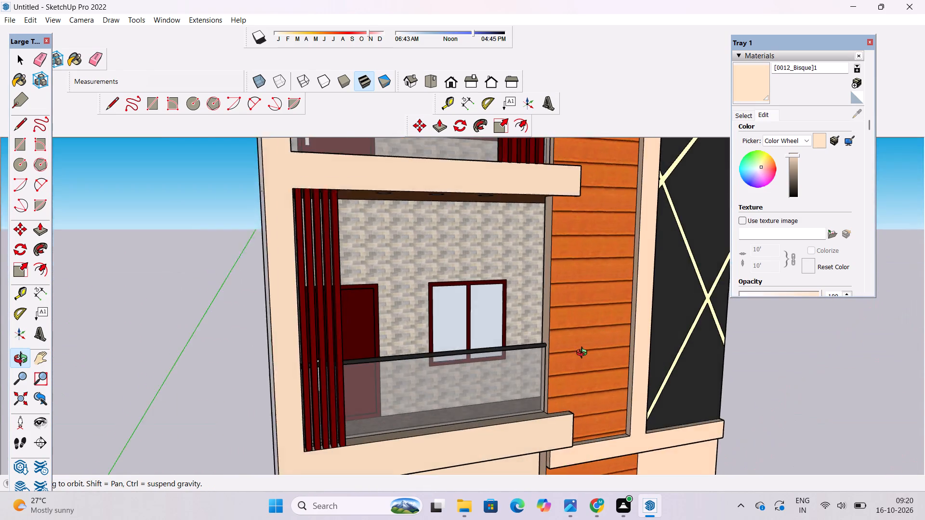
pyautogui.moveTo(584, 354); pyautogui.dragTo(437, 182)
pyautogui.scroll(-6, 418, 204)
pyautogui.moveTo(458, 270); pyautogui.dragTo(476, 379)
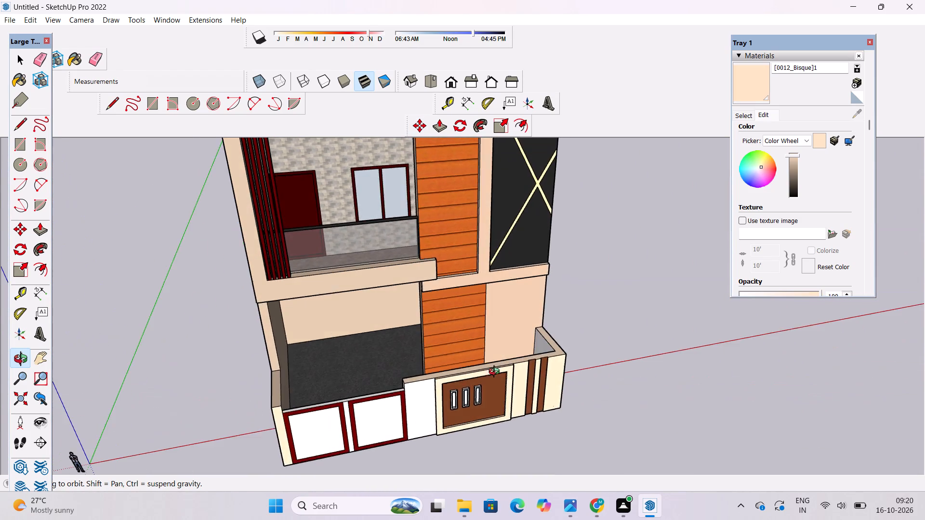
pyautogui.moveTo(455, 363); pyautogui.dragTo(723, 392)
pyautogui.scroll(5, 495, 354)
pyautogui.keyDown('shift'); pyautogui.moveTo(473, 351); pyautogui.dragTo(430, 350); pyautogui.keyUp('shift')
pyautogui.keyDown('shift'); pyautogui.moveTo(436, 351); pyautogui.dragTo(502, 336); pyautogui.keyUp('shift')
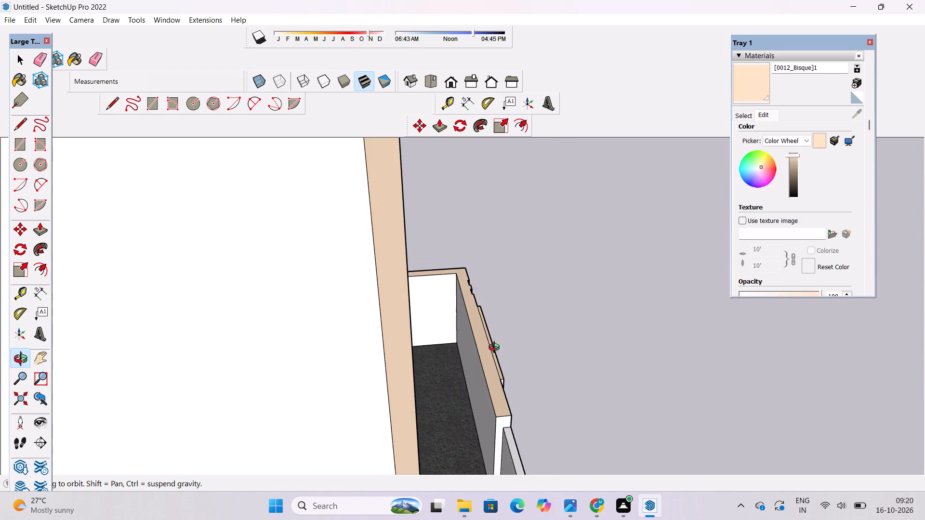
pyautogui.scroll(5, 482, 376)
pyautogui.click(751, 80)
pyautogui.click(418, 259)
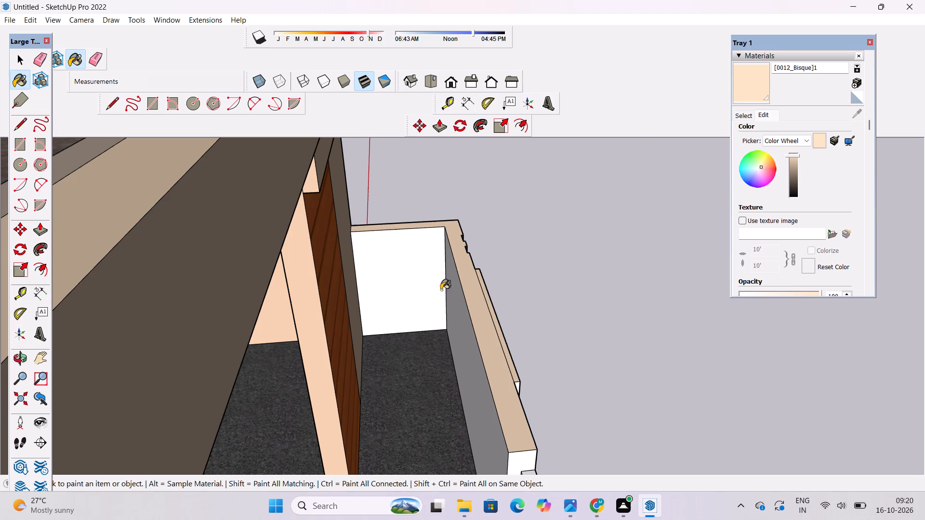
pyautogui.click(455, 314)
# Paint the white end face of the raised compound wall section, beside the low panelled section, with Bisque.
pyautogui.scroll(-10, 347, 257)
pyautogui.scroll(5, 387, 347)
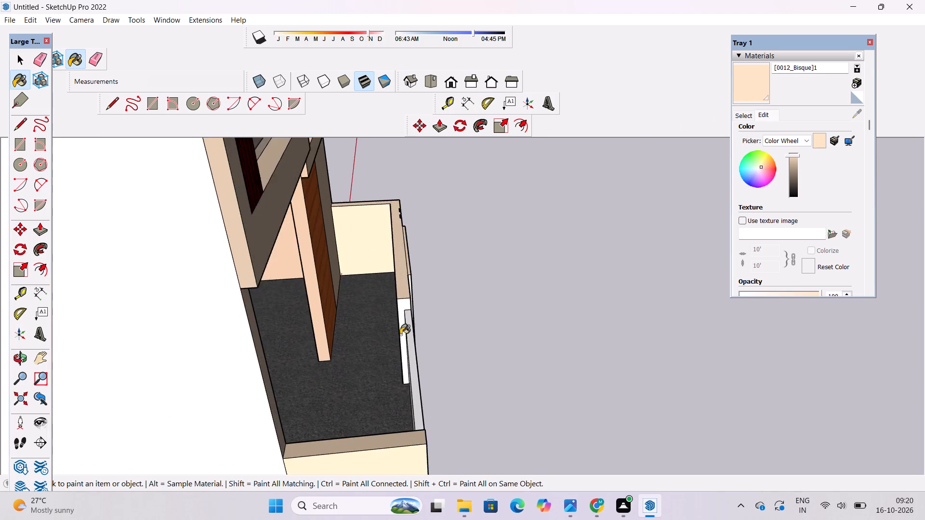
pyautogui.scroll(5, 400, 335)
pyautogui.click(394, 291)
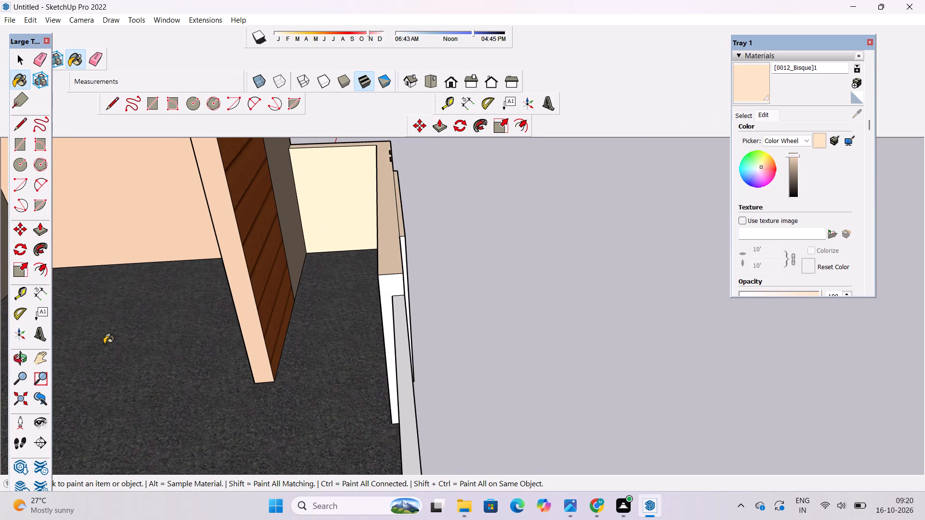
# Paint the white side and bottom edges of the frame around the brown slotted panel with Bisque.
pyautogui.scroll(4, 453, 302)
pyautogui.scroll(4, 407, 296)
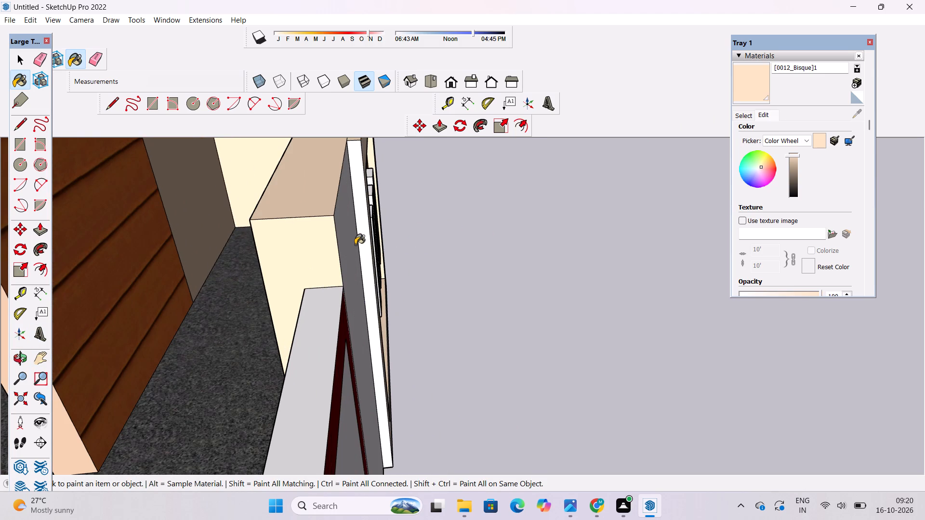
pyautogui.click(355, 245)
pyautogui.scroll(-5, 319, 312)
pyautogui.click(20, 361)
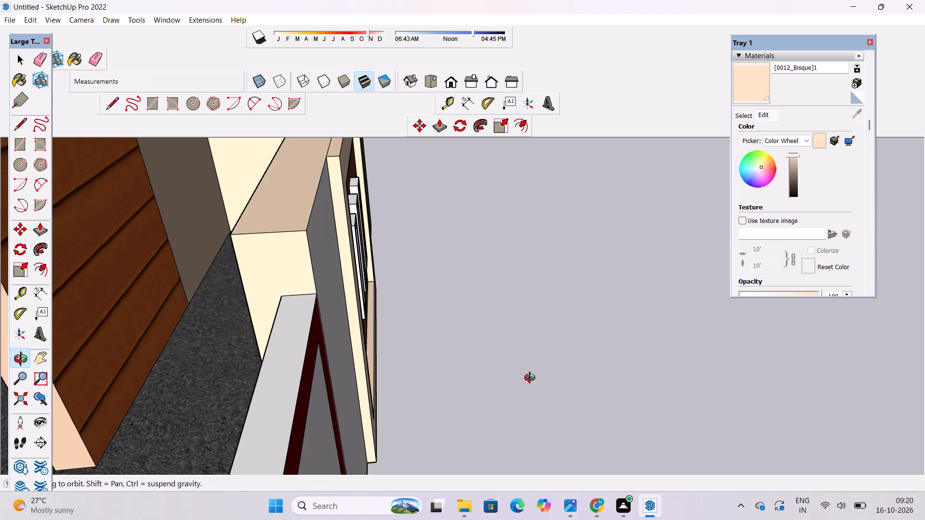
pyautogui.moveTo(532, 378); pyautogui.dragTo(404, 97)
pyautogui.click(757, 84)
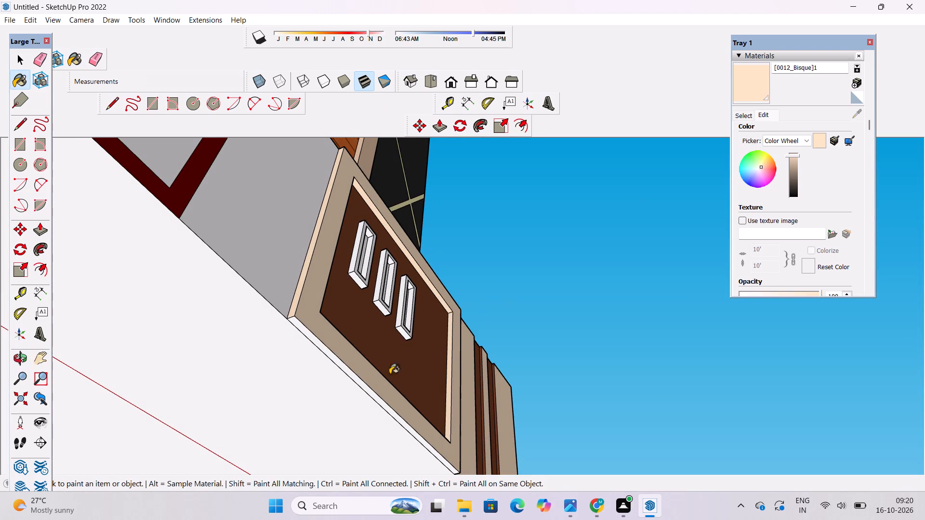
pyautogui.click(338, 364)
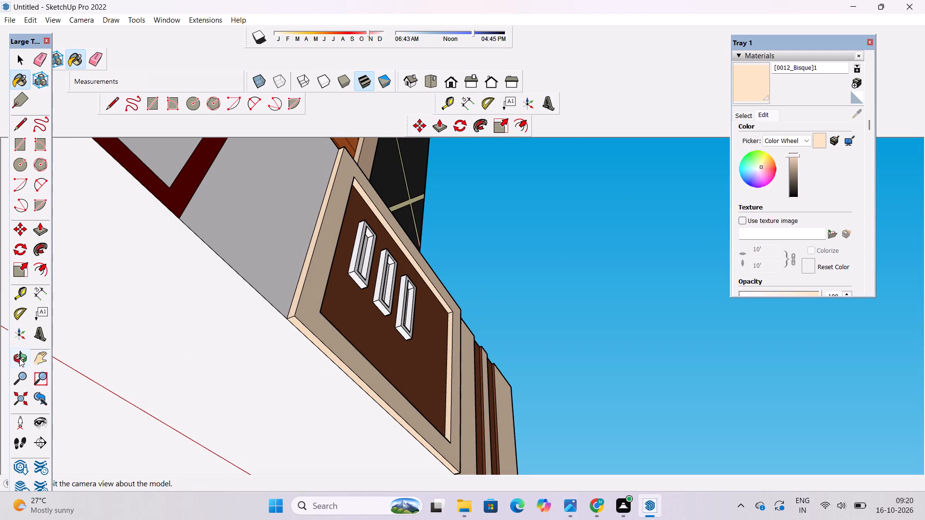
# Examine the ground floor and compound wall from outside and inside for remaining unpainted faces.
pyautogui.click(19, 358)
pyautogui.moveTo(493, 265); pyautogui.dragTo(379, 432)
pyautogui.scroll(-6, 433, 350)
pyautogui.keyDown('shift'); pyautogui.moveTo(426, 331); pyautogui.dragTo(503, 265); pyautogui.keyUp('shift')
pyautogui.moveTo(480, 292); pyautogui.dragTo(303, 457)
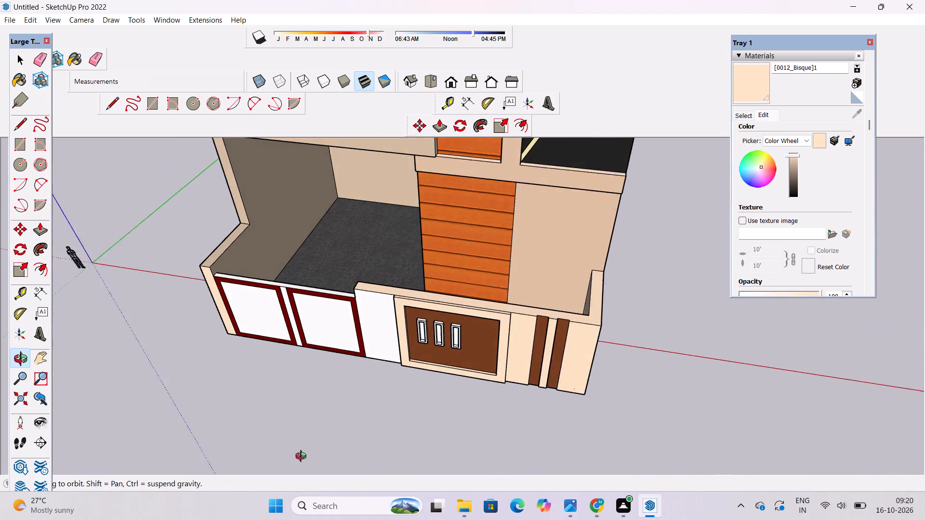
pyautogui.moveTo(303, 457); pyautogui.dragTo(302, 462)
pyautogui.scroll(5, 325, 390)
pyautogui.keyDown('shift'); pyautogui.moveTo(363, 378); pyautogui.dragTo(527, 503); pyautogui.keyUp('shift')
pyautogui.moveTo(525, 494); pyautogui.dragTo(310, 493)
pyautogui.moveTo(709, 305); pyautogui.dragTo(360, 297)
pyautogui.moveTo(360, 297); pyautogui.dragTo(542, 265)
pyautogui.keyDown('shift'); pyautogui.moveTo(380, 372); pyautogui.dragTo(527, 255); pyautogui.keyUp('shift')
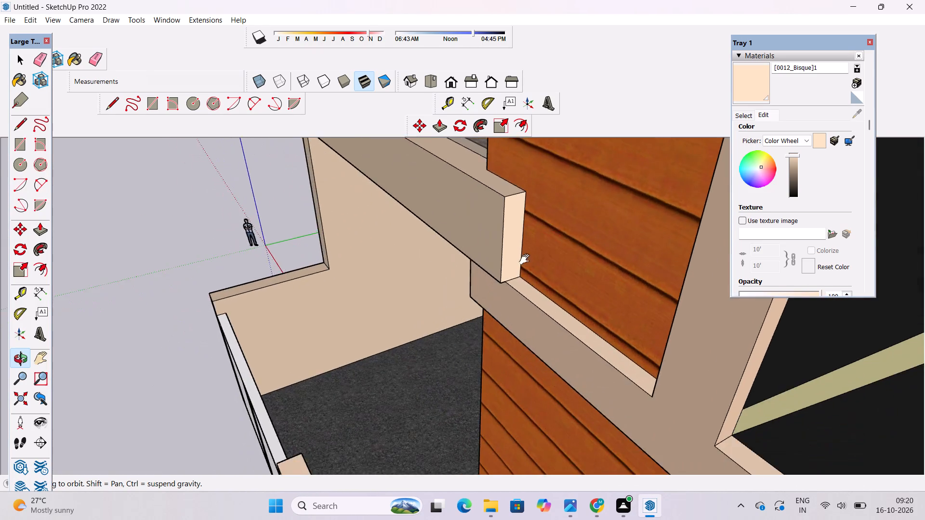
pyautogui.moveTo(477, 333); pyautogui.dragTo(769, 264)
pyautogui.keyDown('shift'); pyautogui.moveTo(565, 360); pyautogui.dragTo(648, 366); pyautogui.keyUp('shift')
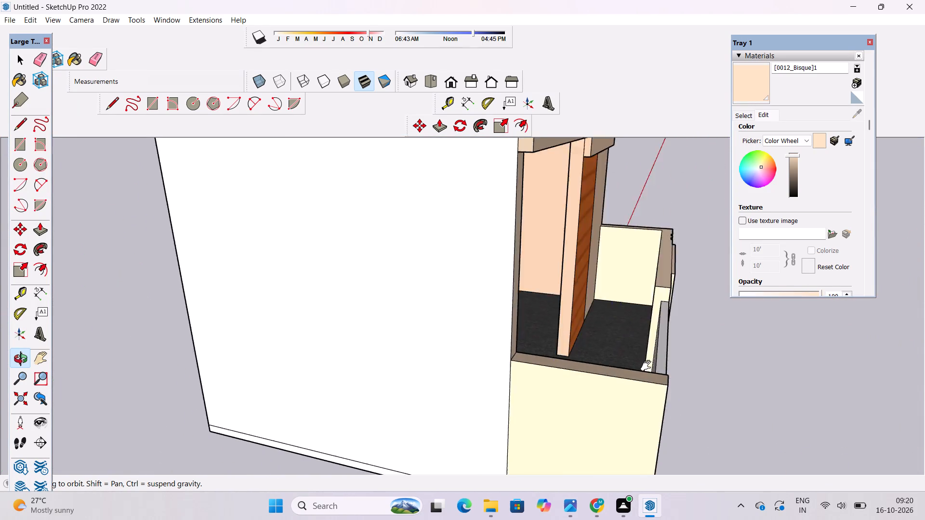
pyautogui.keyDown('shift'); pyautogui.moveTo(648, 366); pyautogui.dragTo(433, 427); pyautogui.keyUp('shift')
pyautogui.scroll(9, 388, 337)
pyautogui.moveTo(409, 316); pyautogui.dragTo(420, 320)
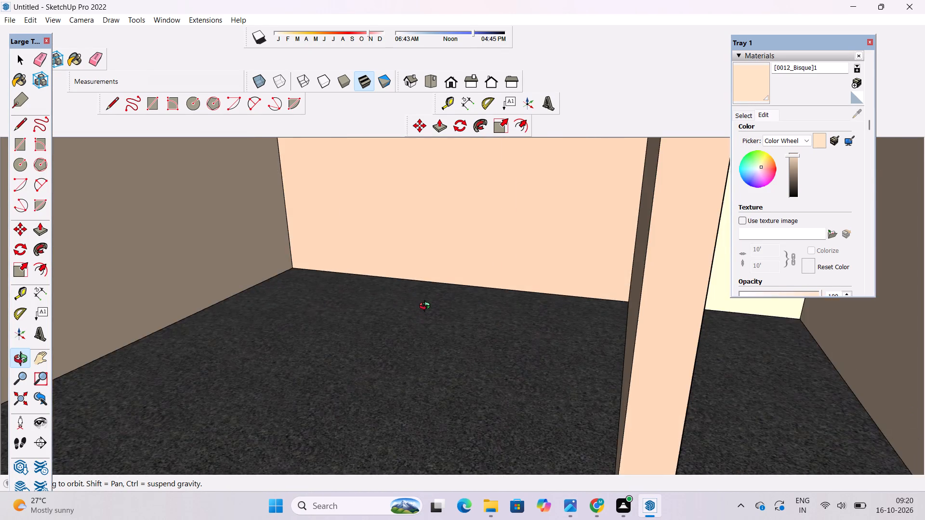
pyautogui.scroll(-11, 427, 307)
pyautogui.moveTo(661, 367); pyautogui.dragTo(466, 342)
pyautogui.scroll(-4, 465, 342)
pyautogui.keyDown('shift'); pyautogui.moveTo(567, 358); pyautogui.dragTo(447, 341); pyautogui.keyUp('shift')
pyautogui.moveTo(430, 346); pyautogui.dragTo(370, 337)
pyautogui.keyDown('shift'); pyautogui.moveTo(368, 337); pyautogui.dragTo(396, 337); pyautogui.keyUp('shift')
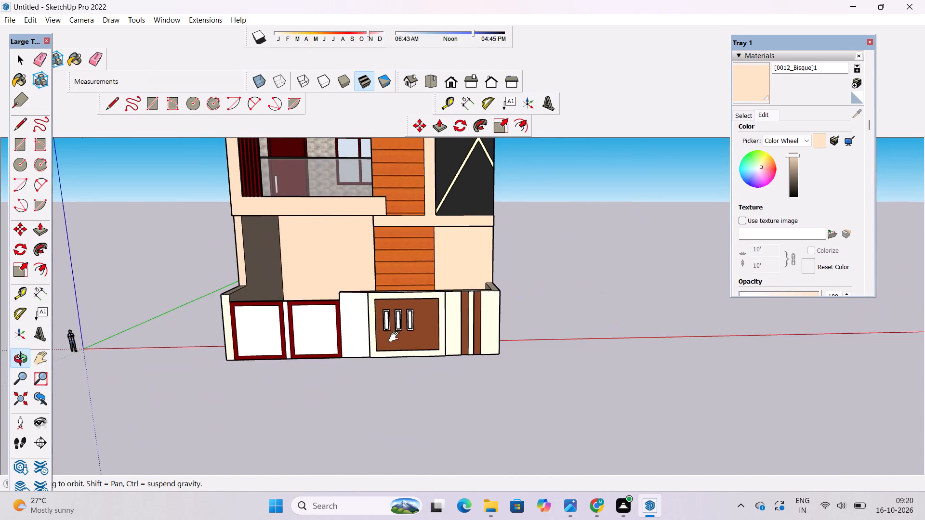
# Review the whole front facade, including the balconies, cladding and compound wall.
pyautogui.keyDown('shift'); pyautogui.moveTo(396, 337); pyautogui.dragTo(433, 347); pyautogui.keyUp('shift')
pyautogui.scroll(-11, 334, 366)
pyautogui.keyDown('shift'); pyautogui.moveTo(307, 386); pyautogui.dragTo(313, 415); pyautogui.keyUp('shift')
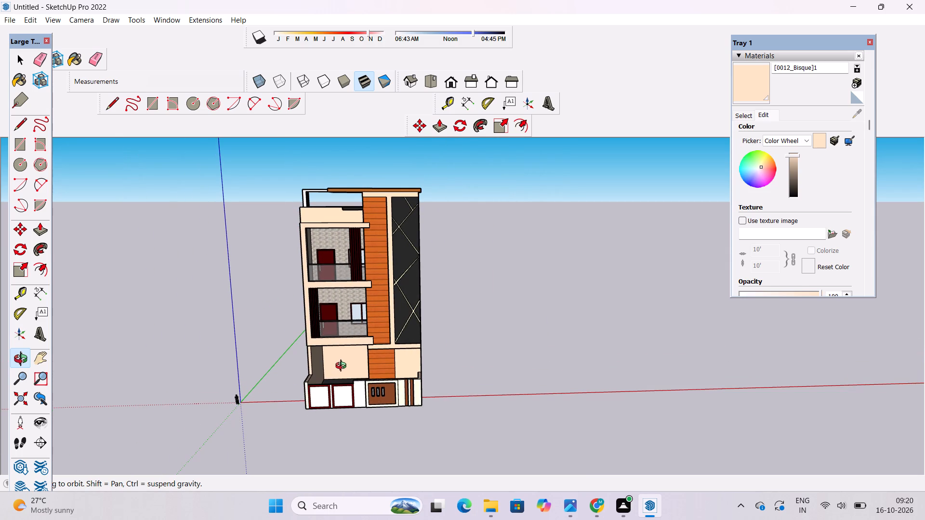
pyautogui.scroll(7, 349, 309)
pyautogui.scroll(-4, 301, 346)
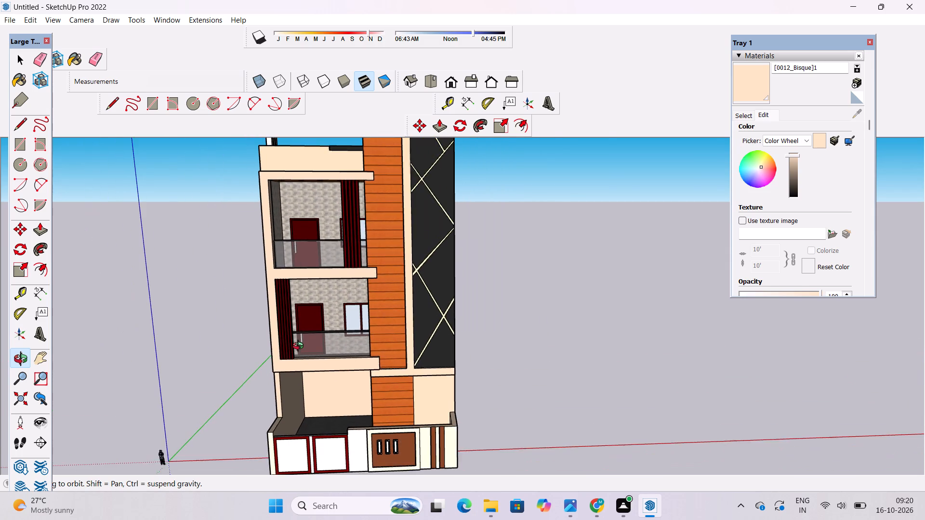
pyautogui.moveTo(300, 347); pyautogui.dragTo(330, 426)
pyautogui.scroll(5, 289, 349)
pyautogui.moveTo(317, 392); pyautogui.dragTo(309, 312)
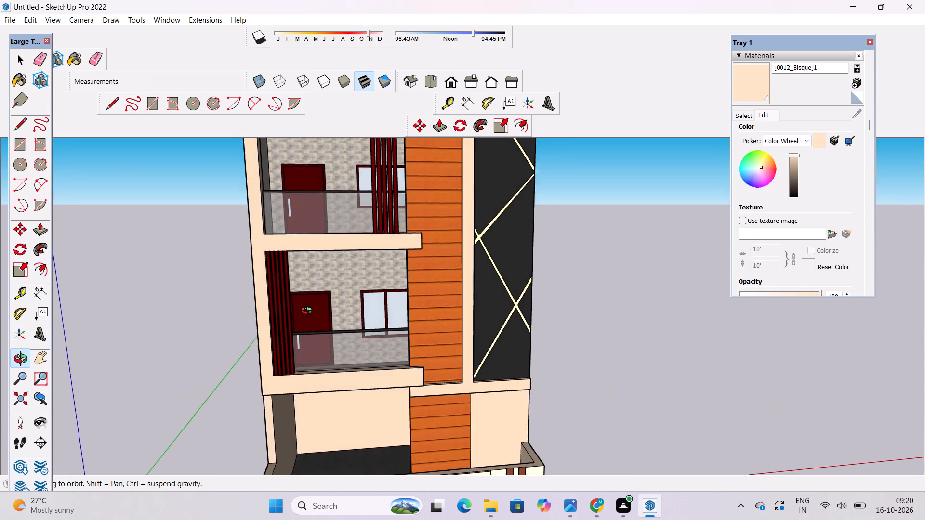
pyautogui.moveTo(309, 312); pyautogui.dragTo(308, 310)
pyautogui.scroll(-12, 308, 305)
pyautogui.scroll(1, 315, 368)
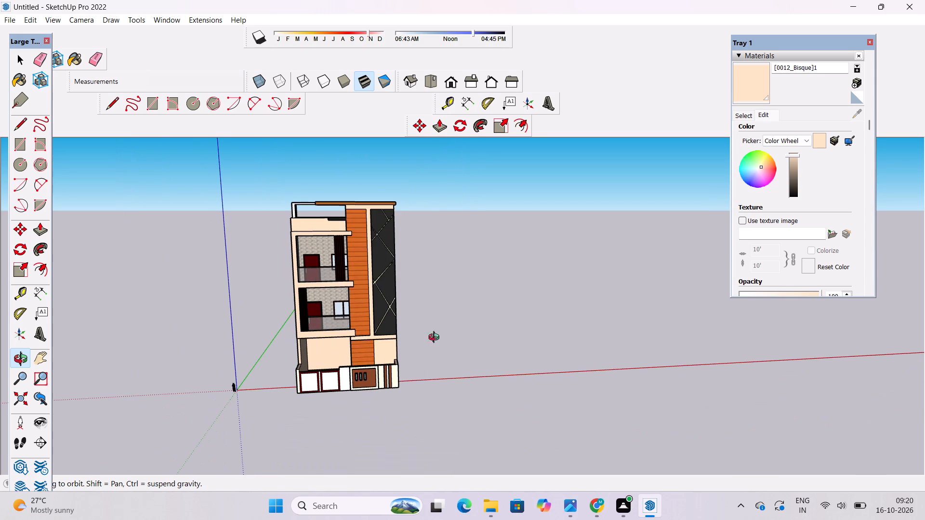
# Paint the two white gate panels within the dark red frames with Modern Siding from the Brick, Cladding and Siding collection.
pyautogui.click(744, 116)
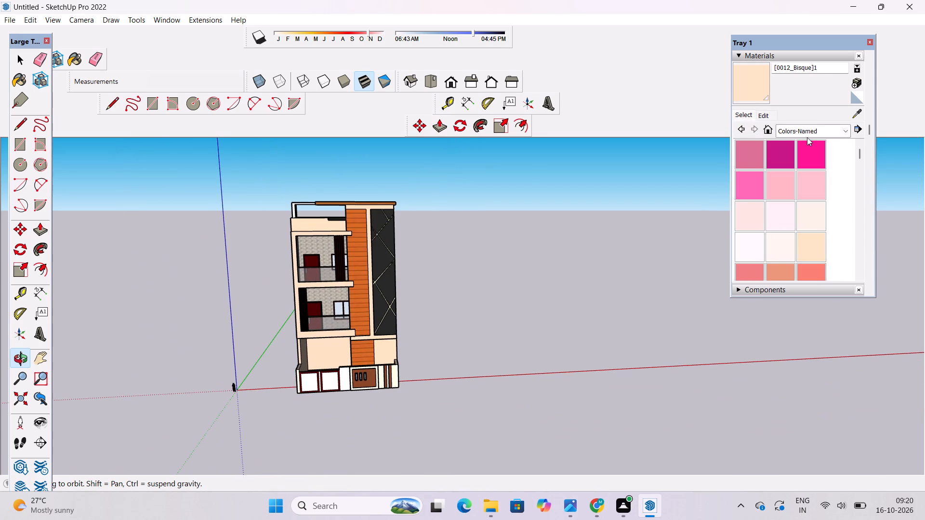
pyautogui.click(808, 133)
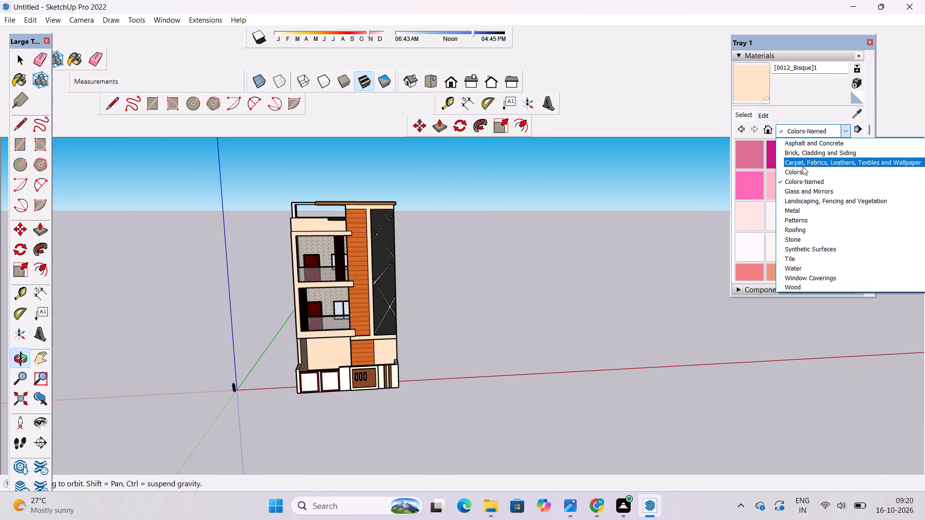
pyautogui.click(802, 153)
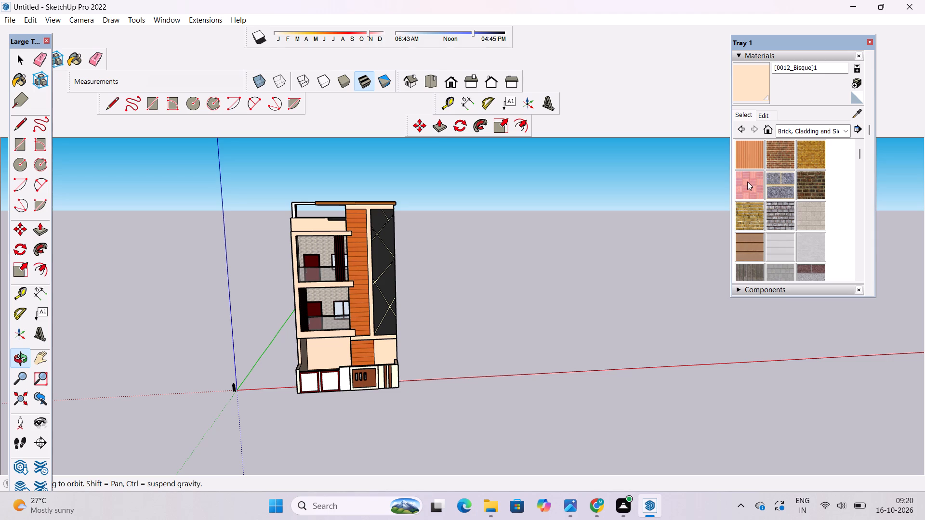
pyautogui.scroll(-2, 753, 220)
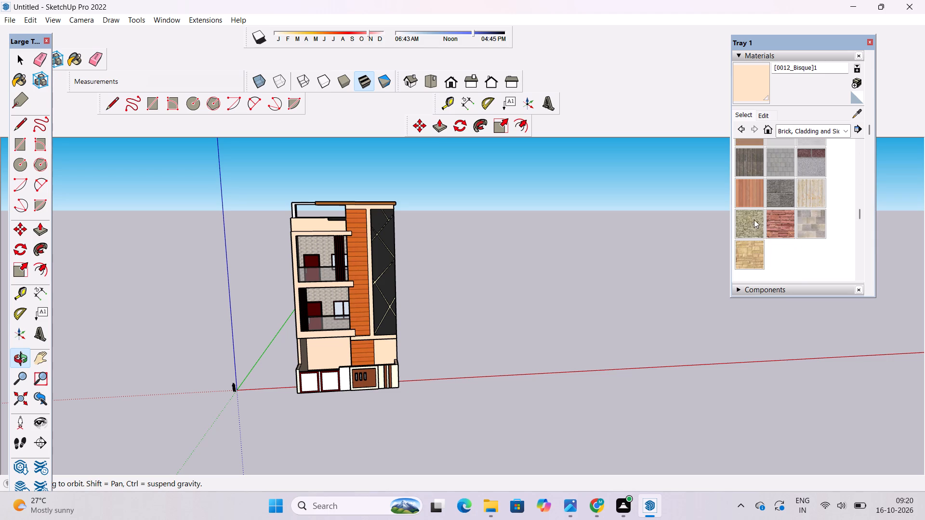
pyautogui.click(743, 194)
pyautogui.scroll(10, 320, 386)
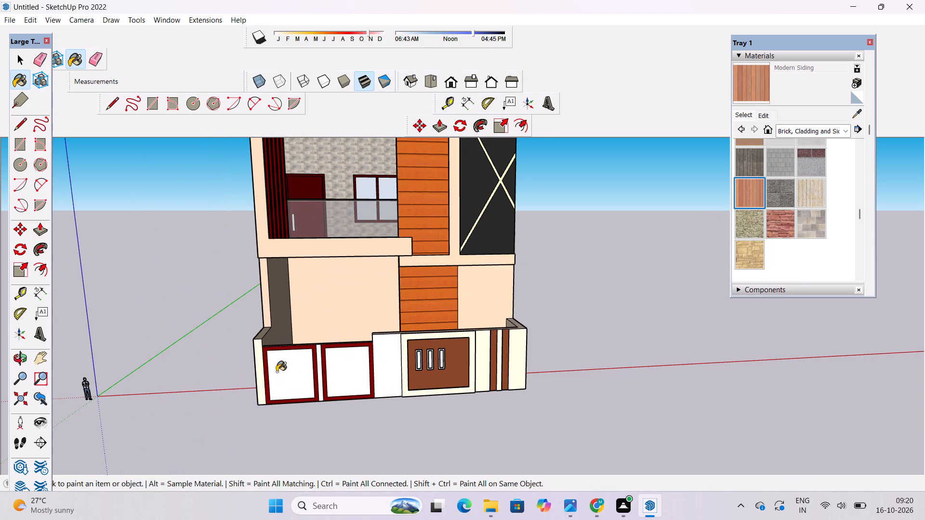
pyautogui.click(277, 372)
pyautogui.click(346, 376)
# Paint the narrow white strip between the two gate panels with Cladding Stucco White.
pyautogui.scroll(1, 606, 302)
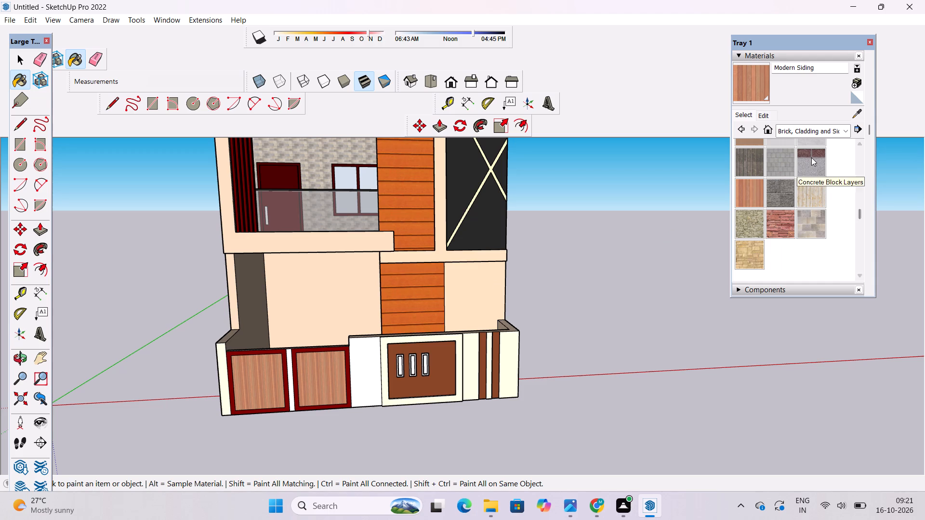
pyautogui.scroll(1, 801, 174)
pyautogui.click(802, 191)
pyautogui.scroll(3, 256, 387)
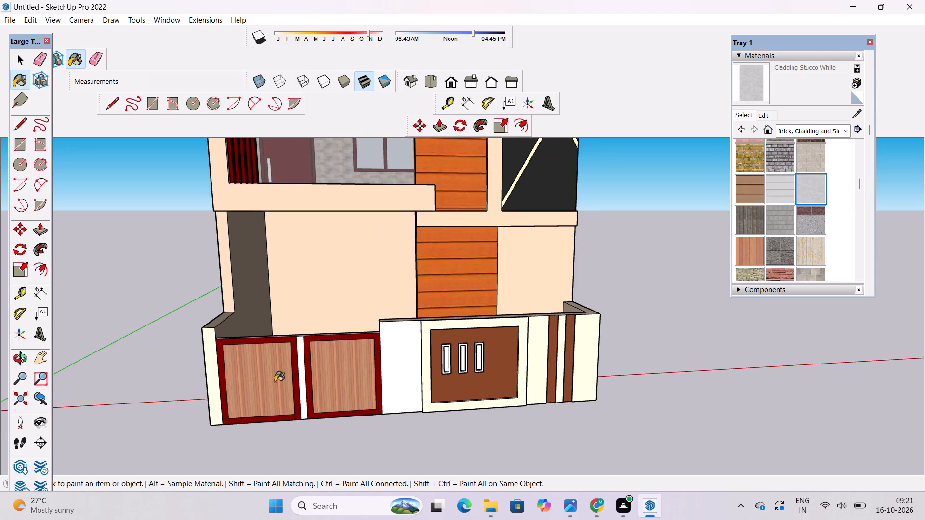
pyautogui.scroll(11, 275, 382)
pyautogui.click(273, 324)
# Paint the white compound wall section between the gate and the cream frame with Stone Flagstone Ashlar.
pyautogui.scroll(-5, 236, 332)
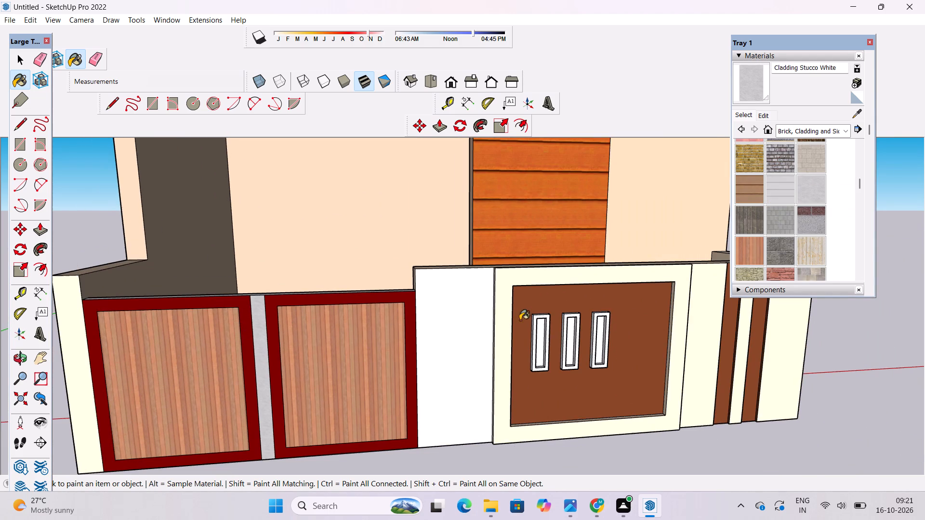
pyautogui.scroll(-2, 774, 243)
pyautogui.click(781, 169)
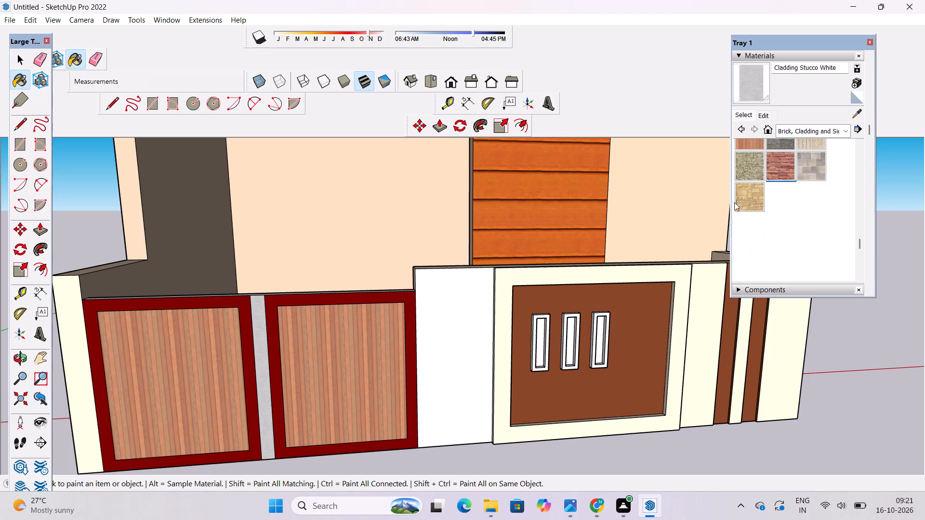
pyautogui.scroll(5, 522, 341)
pyautogui.click(434, 341)
# Paint the inner face of the gate, on the courtyard side of the compound wall, with Modern Siding.
pyautogui.scroll(-9, 383, 361)
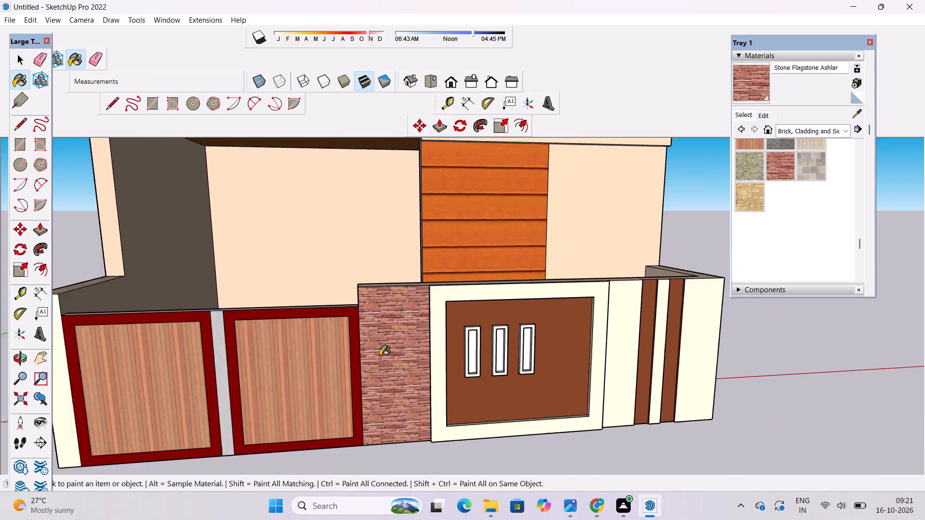
pyautogui.scroll(-2, 380, 356)
pyautogui.click(22, 354)
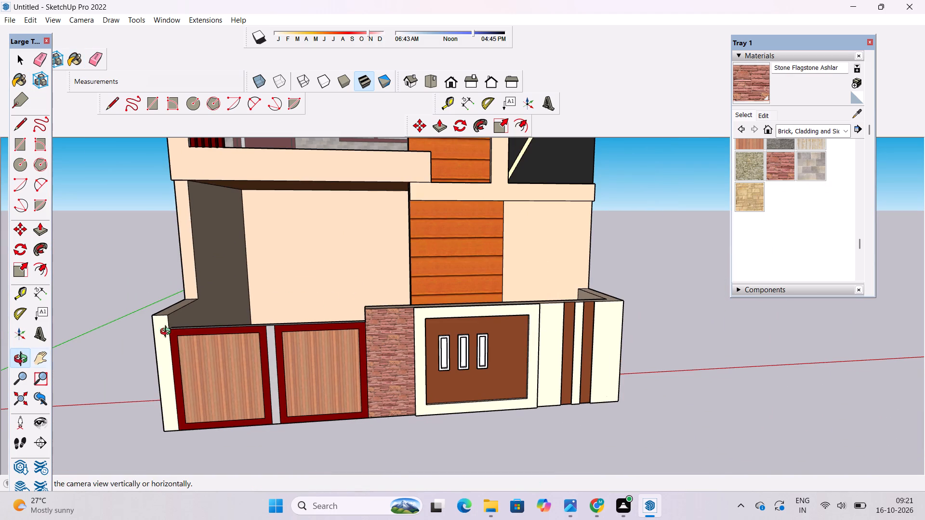
pyautogui.moveTo(360, 286); pyautogui.dragTo(637, 379)
pyautogui.scroll(-6, 498, 316)
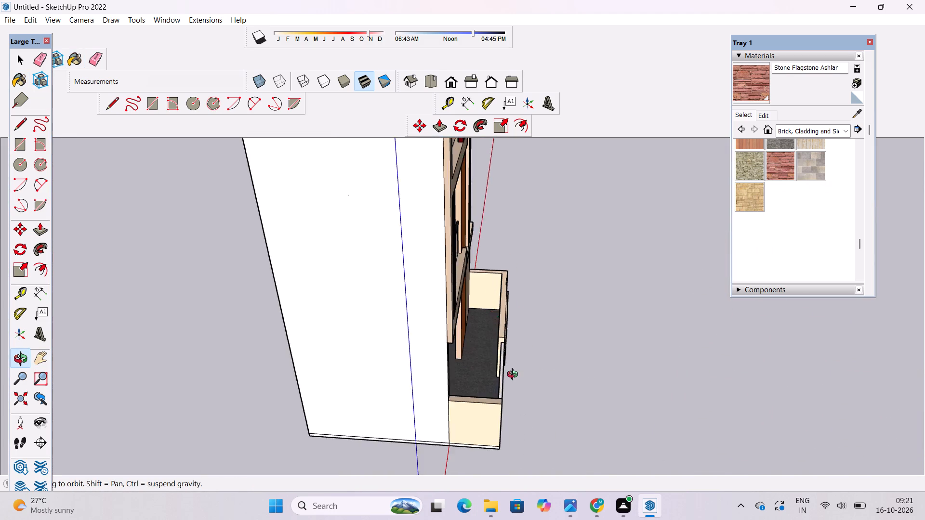
pyautogui.scroll(13, 515, 376)
pyautogui.moveTo(582, 364); pyautogui.dragTo(575, 354)
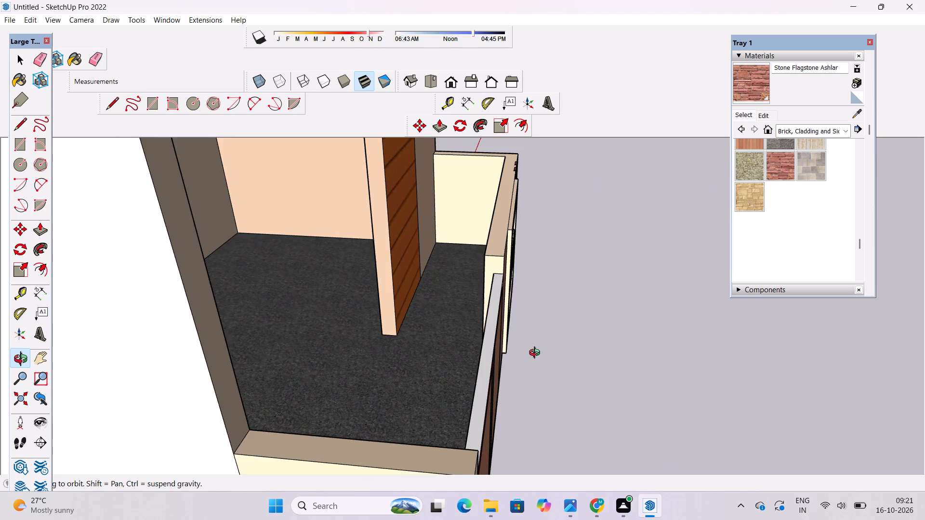
pyautogui.scroll(10, 518, 354)
pyautogui.moveTo(422, 357); pyautogui.dragTo(602, 334)
pyautogui.scroll(-5, 602, 334)
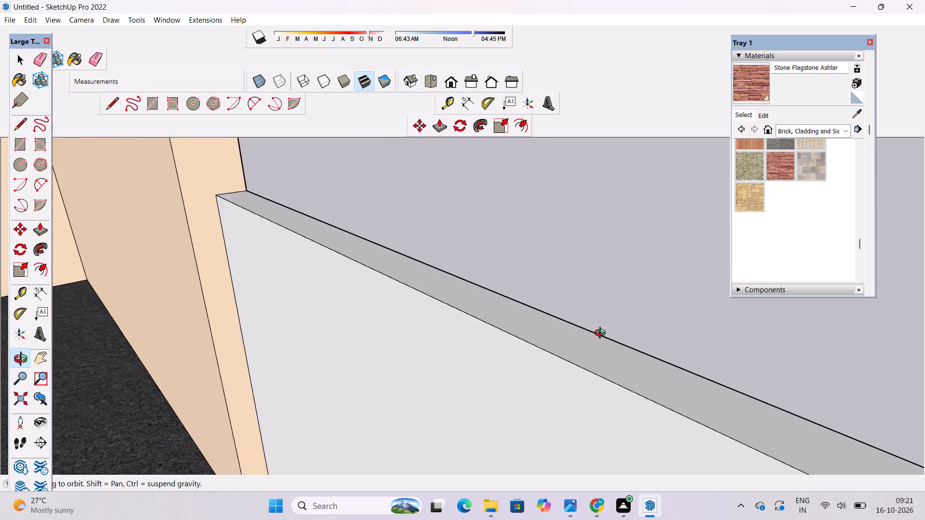
pyautogui.scroll(-1, 602, 334)
pyautogui.scroll(2, 774, 170)
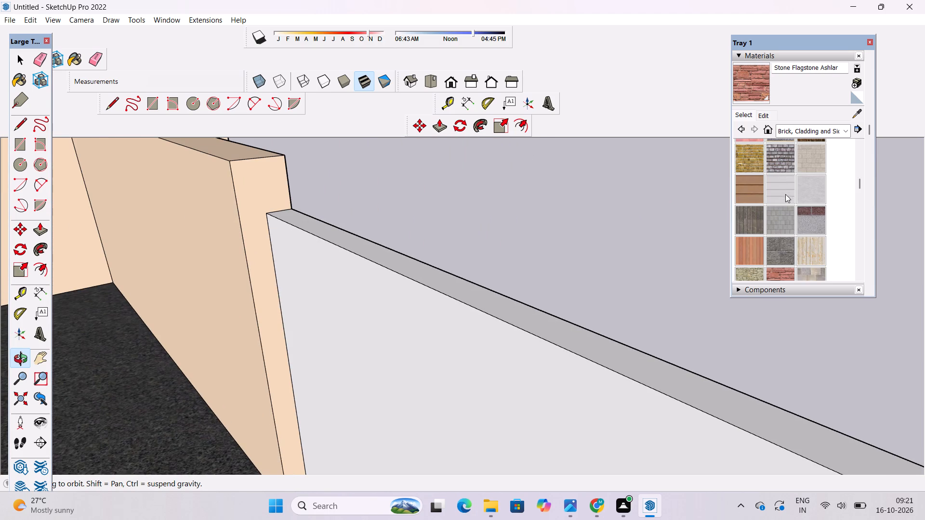
pyautogui.click(743, 251)
pyautogui.click(462, 369)
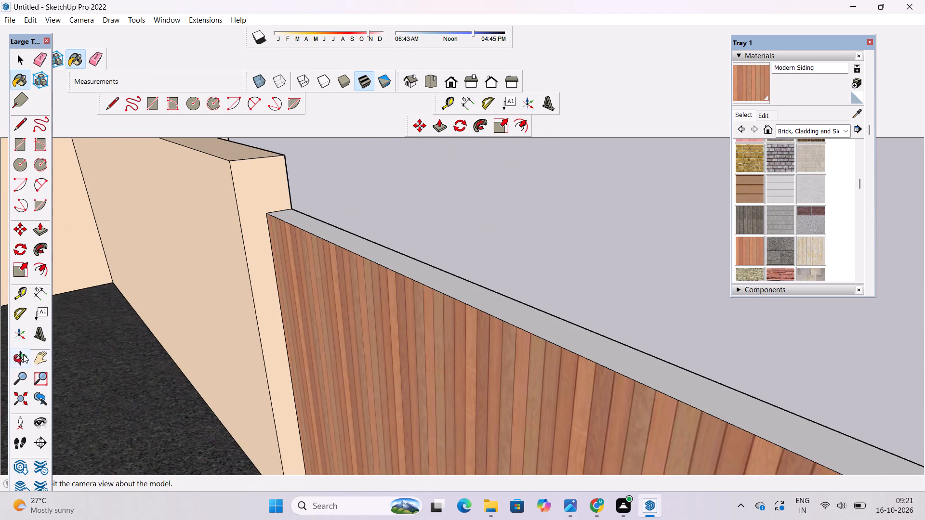
# Examine the gate and compound wall materials from the side and from the front.
pyautogui.click(23, 354)
pyautogui.moveTo(738, 276); pyautogui.dragTo(506, 286)
pyautogui.moveTo(693, 266); pyautogui.dragTo(515, 291)
pyautogui.scroll(-8, 530, 263)
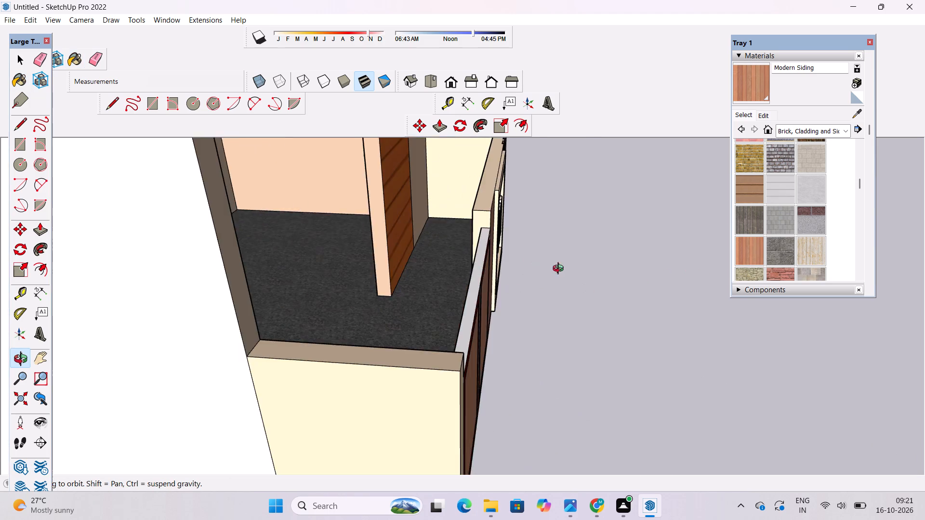
pyautogui.moveTo(643, 305); pyautogui.dragTo(408, 268)
pyautogui.scroll(-5, 402, 256)
pyautogui.moveTo(511, 313); pyautogui.dragTo(436, 257)
pyautogui.scroll(-6, 436, 259)
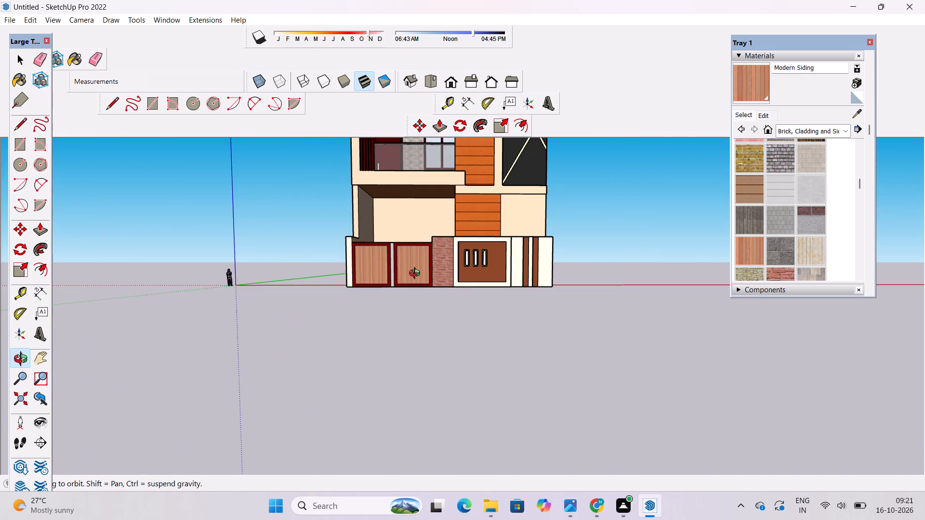
pyautogui.scroll(18, 395, 267)
pyautogui.scroll(-3, 385, 252)
pyautogui.moveTo(392, 260); pyautogui.dragTo(398, 287)
pyautogui.scroll(-11, 399, 287)
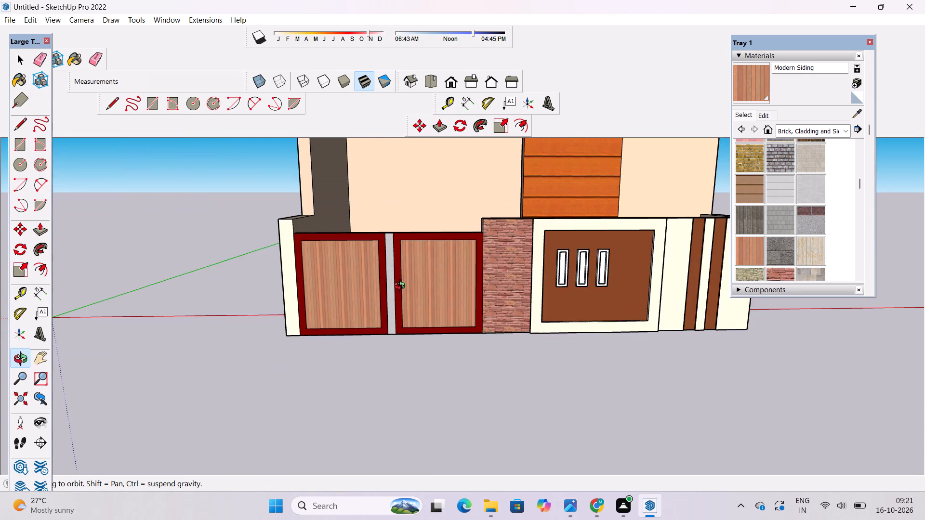
pyautogui.scroll(-1, 402, 287)
# Review the front facade and ground-floor courtyard from several angles for surfaces still needing work.
pyautogui.click(453, 84)
pyautogui.scroll(-7, 459, 313)
pyautogui.moveTo(478, 287); pyautogui.dragTo(485, 326)
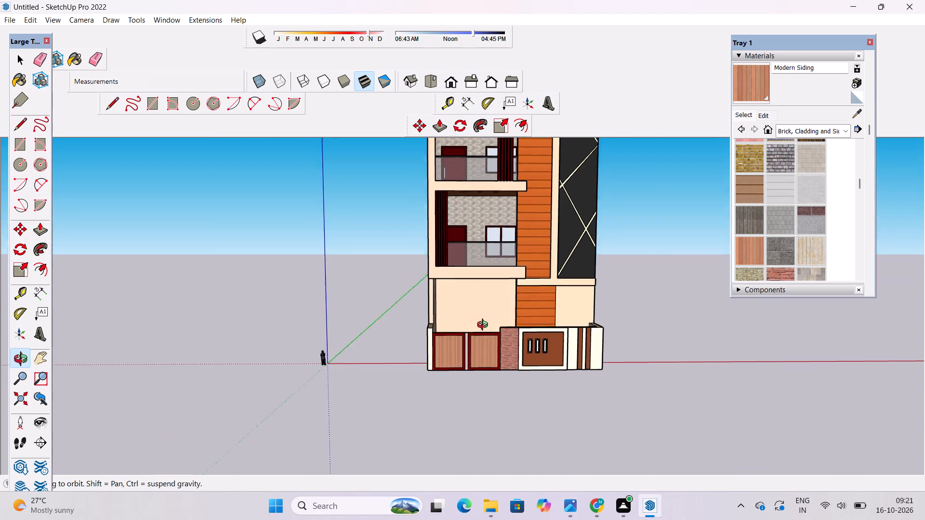
pyautogui.moveTo(485, 326); pyautogui.dragTo(485, 338)
pyautogui.keyDown('shift'); pyautogui.moveTo(531, 339); pyautogui.dragTo(454, 469); pyautogui.keyUp('shift')
pyautogui.scroll(10, 400, 330)
pyautogui.moveTo(425, 329); pyautogui.dragTo(595, 282)
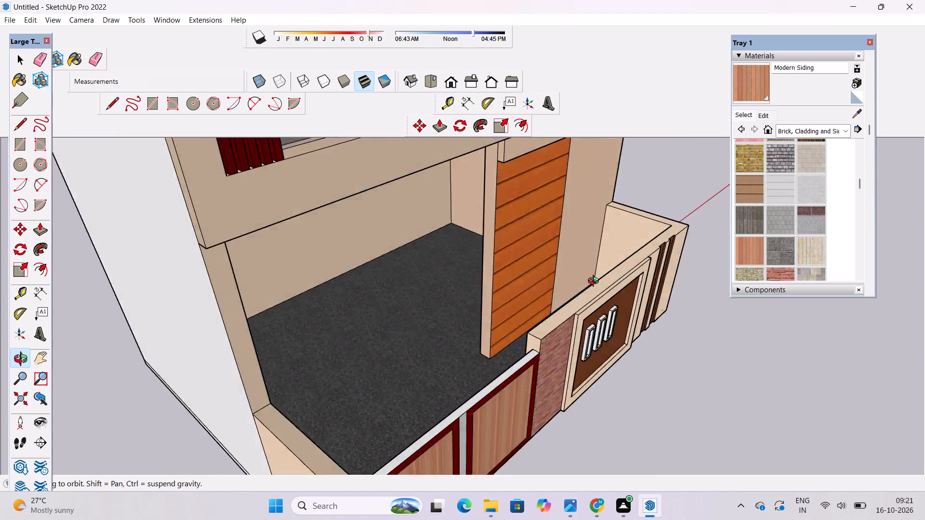
pyautogui.moveTo(595, 282); pyautogui.dragTo(669, 196)
pyautogui.keyDown('shift'); pyautogui.moveTo(670, 191); pyautogui.dragTo(638, 295); pyautogui.keyUp('shift')
pyautogui.scroll(-4, 635, 286)
pyautogui.moveTo(702, 350); pyautogui.dragTo(449, 292)
pyautogui.scroll(-6, 445, 266)
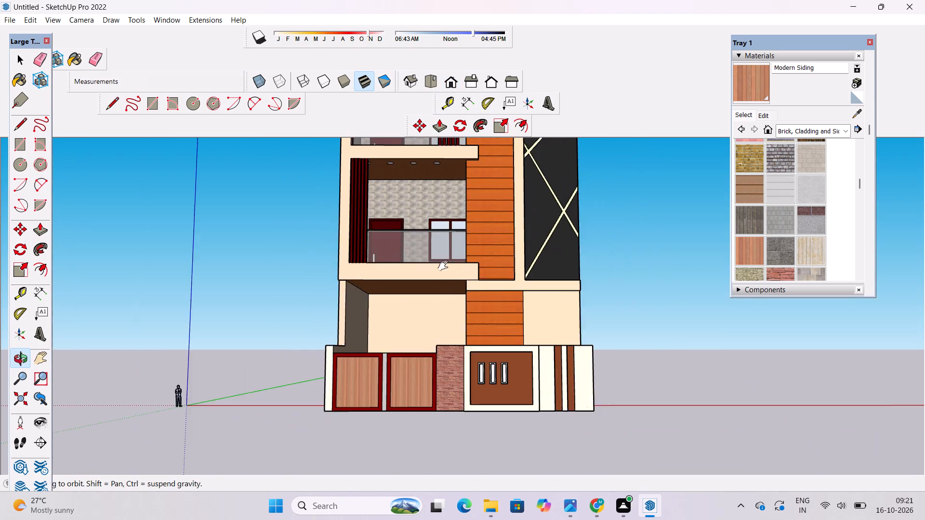
pyautogui.keyDown('shift'); pyautogui.moveTo(468, 258); pyautogui.dragTo(561, 484); pyautogui.keyUp('shift')
pyautogui.moveTo(530, 410); pyautogui.dragTo(424, 315)
pyautogui.scroll(-5, 437, 298)
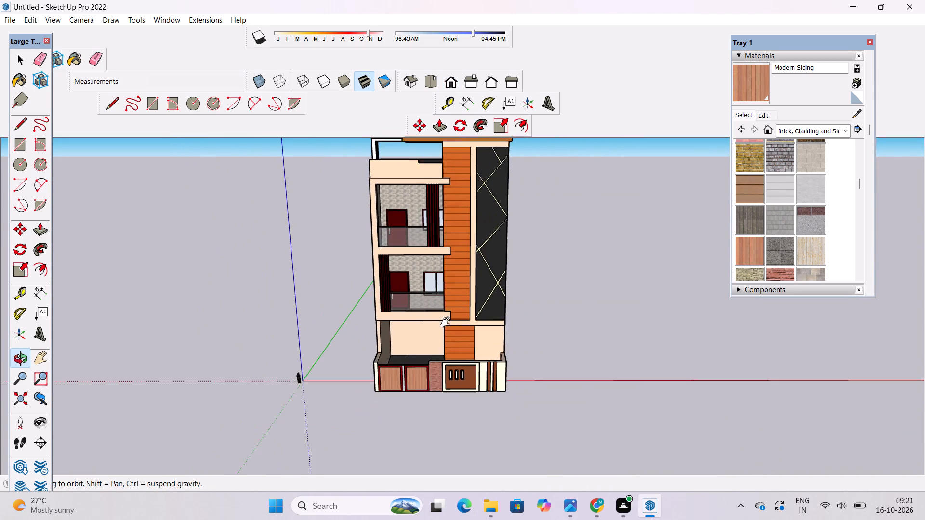
pyautogui.keyDown('shift'); pyautogui.moveTo(449, 324); pyautogui.dragTo(484, 380); pyautogui.keyUp('shift')
# Erase the extra vertical edge near the end of the white wall supporting the brown rooftop slab.
pyautogui.scroll(5, 467, 282)
pyautogui.moveTo(467, 288); pyautogui.dragTo(790, 413)
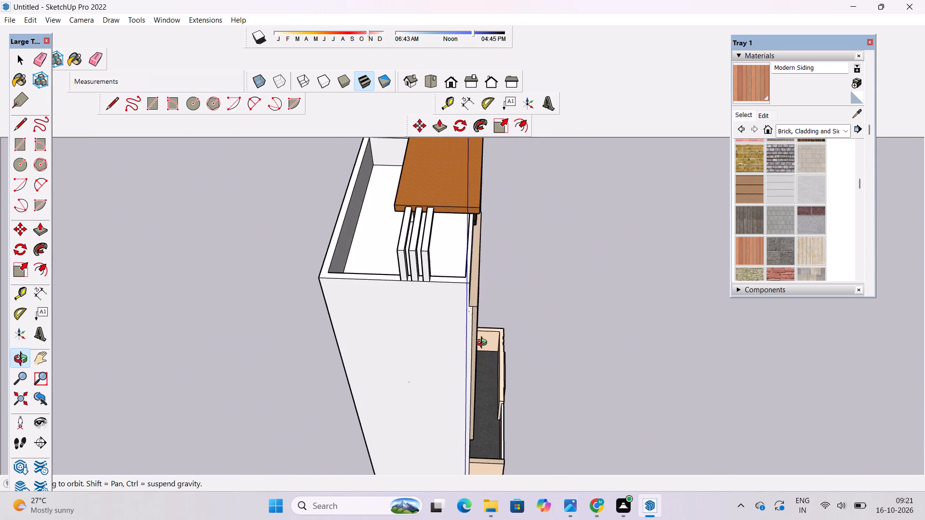
pyautogui.scroll(3, 454, 340)
pyautogui.moveTo(442, 342); pyautogui.dragTo(676, 286)
pyautogui.keyDown('shift'); pyautogui.moveTo(606, 292); pyautogui.dragTo(597, 391); pyautogui.keyUp('shift')
pyautogui.moveTo(588, 383); pyautogui.dragTo(573, 393)
pyautogui.moveTo(563, 388); pyautogui.dragTo(555, 403)
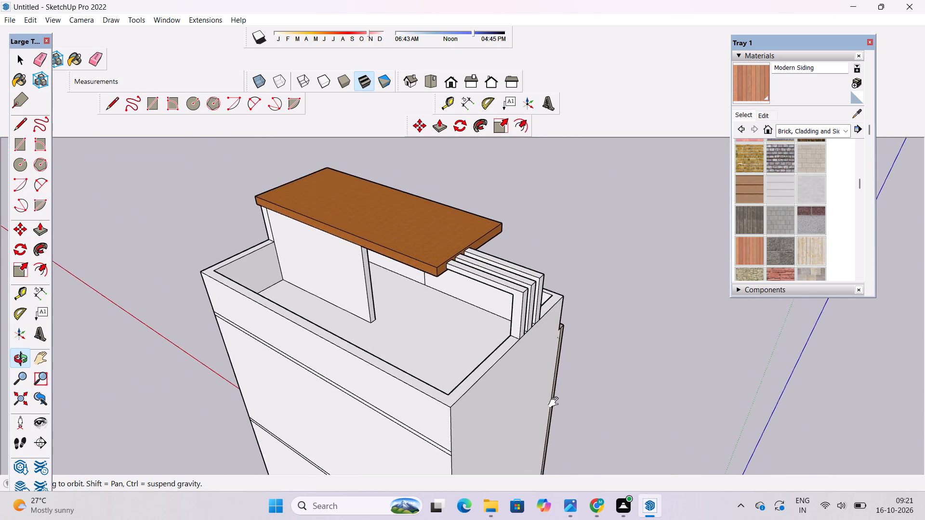
pyautogui.moveTo(555, 403); pyautogui.dragTo(554, 405)
pyautogui.scroll(2, 367, 256)
pyautogui.keyDown('shift'); pyautogui.moveTo(379, 265); pyautogui.dragTo(475, 384); pyautogui.keyUp('shift')
pyautogui.scroll(5, 367, 388)
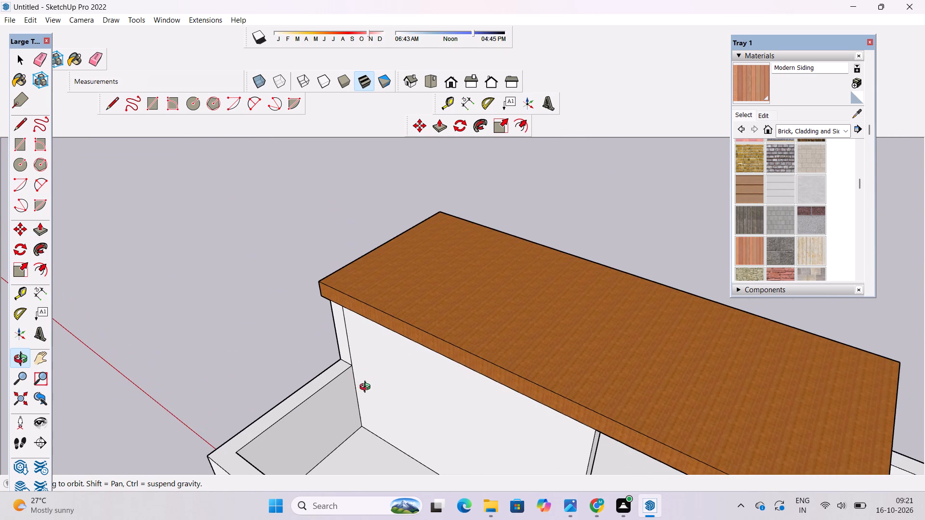
pyautogui.press('e')
pyautogui.click(346, 339)
pyautogui.moveTo(352, 337); pyautogui.dragTo(350, 337)
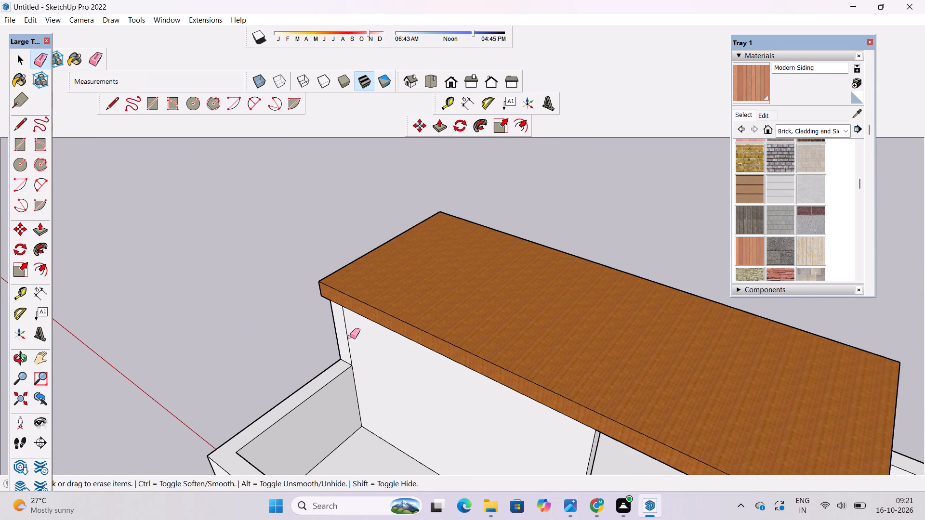
pyautogui.moveTo(350, 337); pyautogui.dragTo(347, 331)
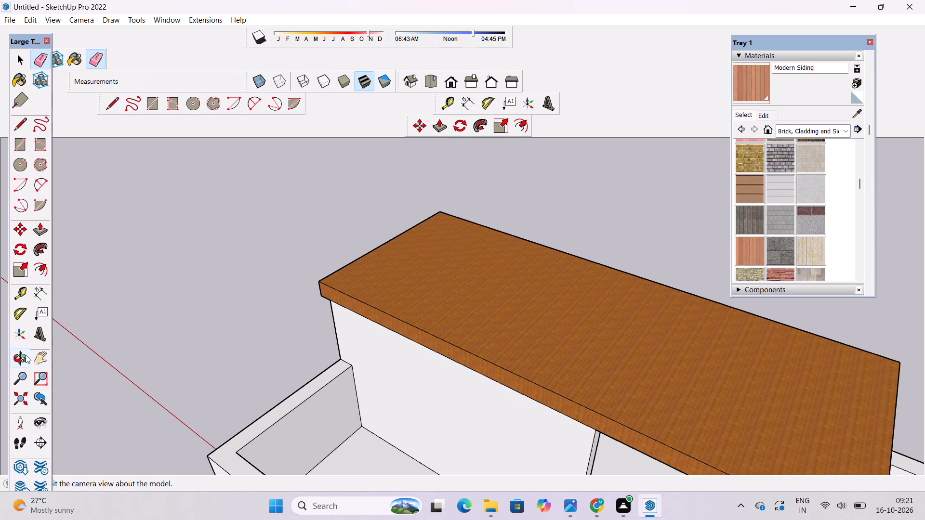
# Examine the rooftop slab, the white rooftop frame and the top of the front facade.
pyautogui.moveTo(23, 354); pyautogui.dragTo(34, 354)
pyautogui.scroll(-7, 383, 273)
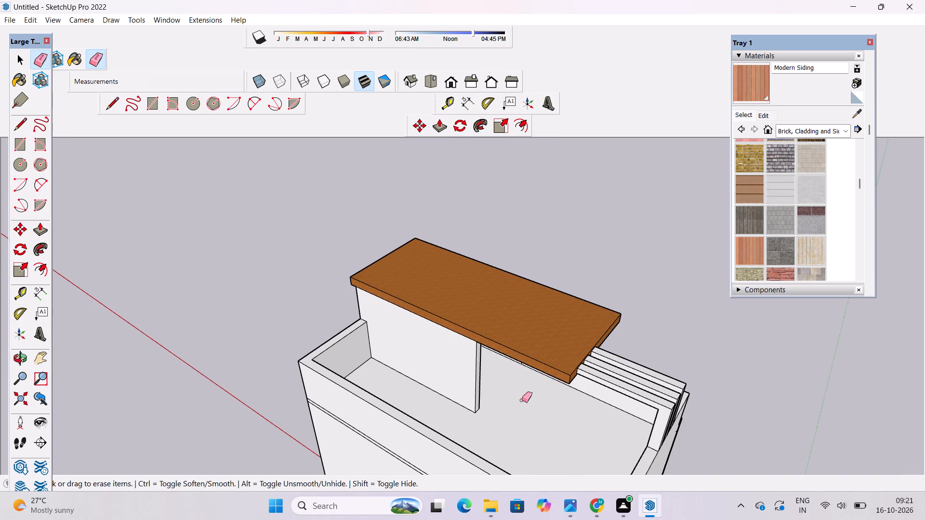
pyautogui.press('o')
pyautogui.moveTo(651, 344); pyautogui.dragTo(443, 278)
pyautogui.keyDown('shift'); pyautogui.moveTo(579, 393); pyautogui.dragTo(623, 301); pyautogui.keyUp('shift')
pyautogui.moveTo(620, 314); pyautogui.dragTo(489, 252)
pyautogui.keyDown('shift'); pyautogui.moveTo(507, 316); pyautogui.dragTo(519, 251); pyautogui.keyUp('shift')
pyautogui.moveTo(546, 267); pyautogui.dragTo(488, 274)
pyautogui.scroll(-3, 529, 264)
pyautogui.moveTo(568, 265); pyautogui.dragTo(414, 207)
pyautogui.moveTo(482, 229); pyautogui.dragTo(474, 231)
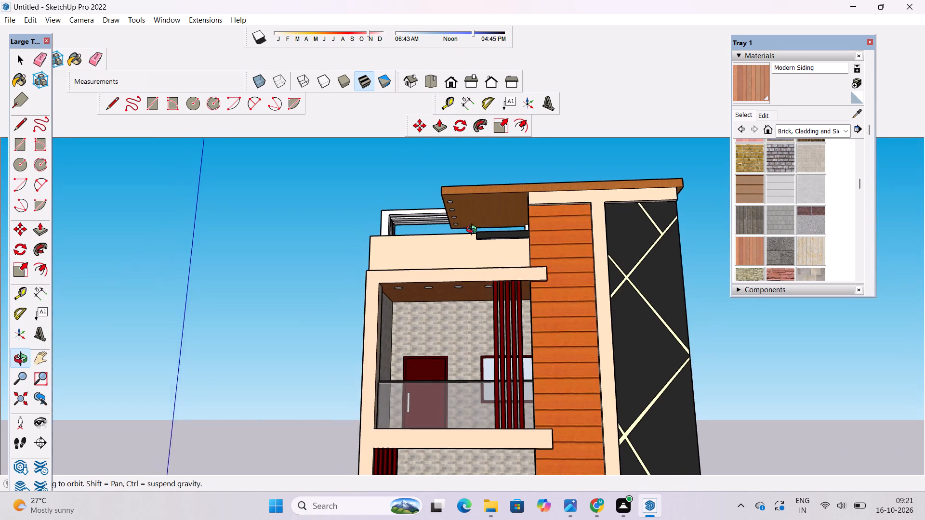
pyautogui.moveTo(474, 231); pyautogui.dragTo(450, 295)
pyautogui.keyDown('shift'); pyautogui.moveTo(458, 289); pyautogui.dragTo(464, 281); pyautogui.keyUp('shift')
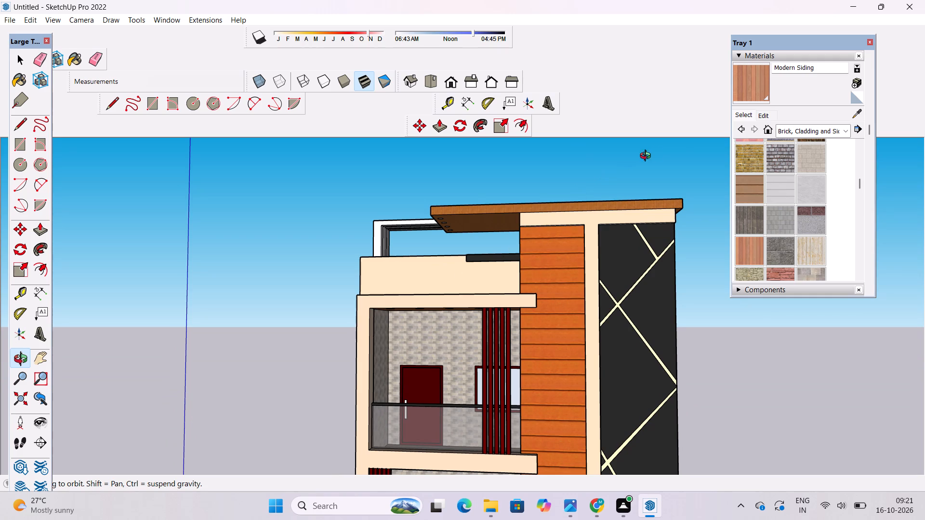
# Paint the tall white side wall nearest the rooftop frame with 0030_OldLace from the Colors-Named collection.
pyautogui.click(808, 130)
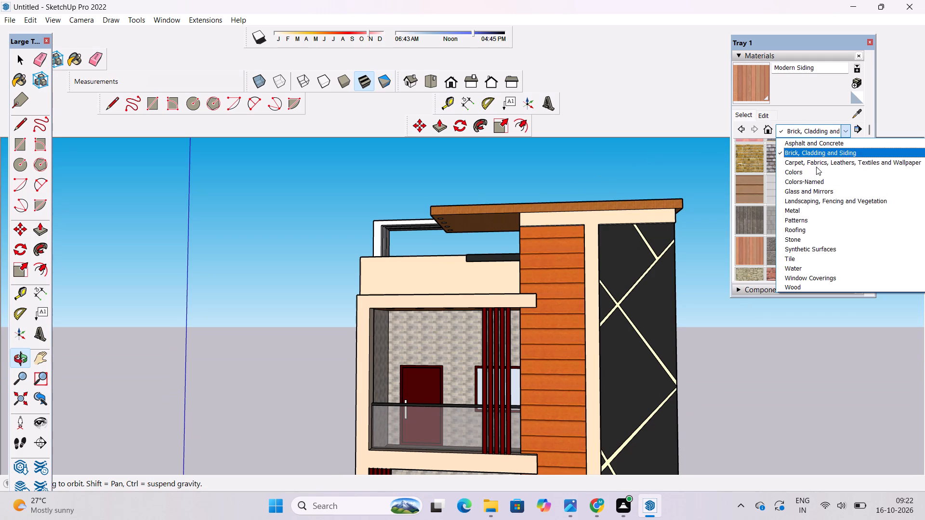
pyautogui.click(816, 179)
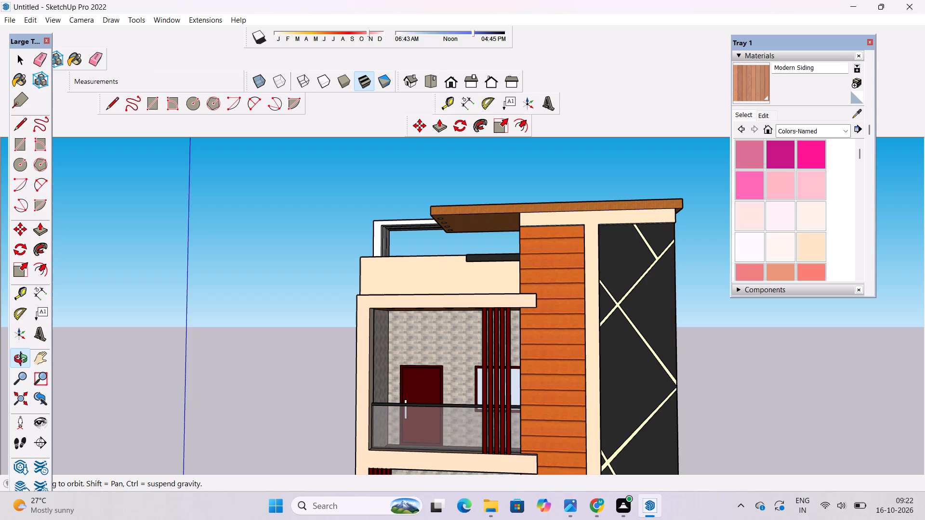
pyautogui.scroll(-1, 797, 77)
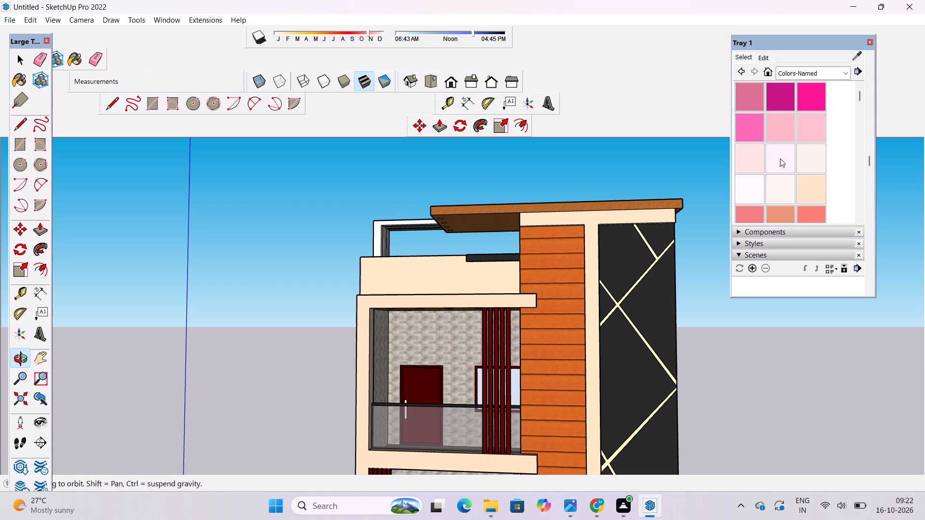
pyautogui.scroll(-3, 780, 158)
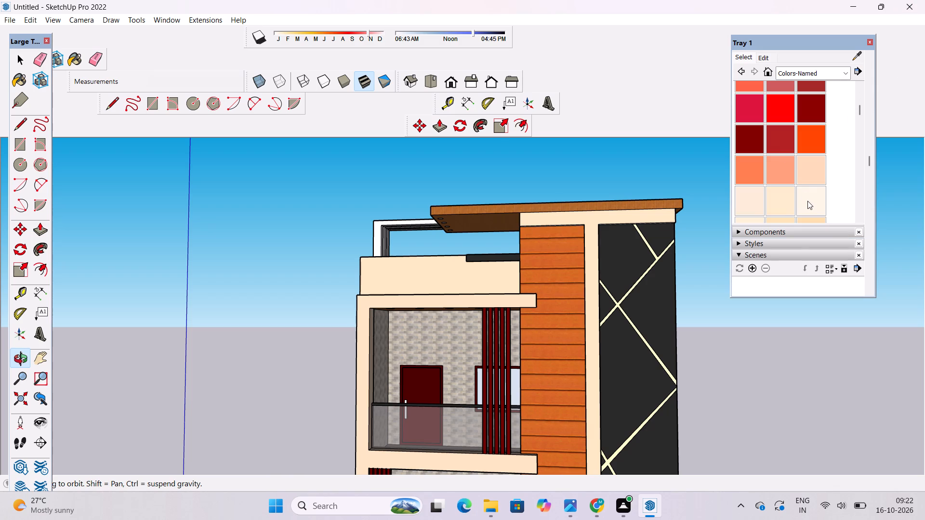
pyautogui.click(807, 201)
pyautogui.press('o')
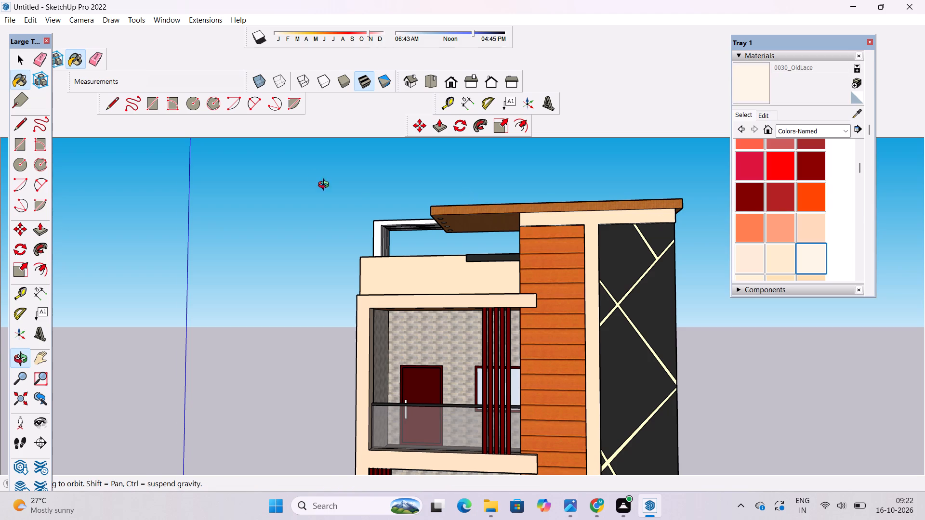
pyautogui.moveTo(346, 199); pyautogui.dragTo(696, 241)
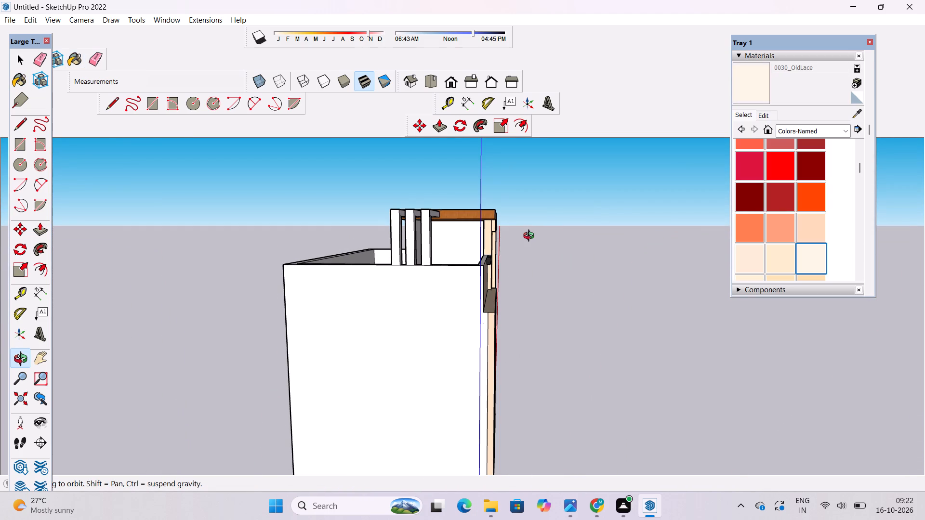
pyautogui.keyDown('shift'); pyautogui.moveTo(564, 209); pyautogui.dragTo(541, 266); pyautogui.keyUp('shift')
pyautogui.keyDown('shift'); pyautogui.moveTo(540, 267); pyautogui.dragTo(587, 222); pyautogui.keyUp('shift')
pyautogui.scroll(-5, 583, 220)
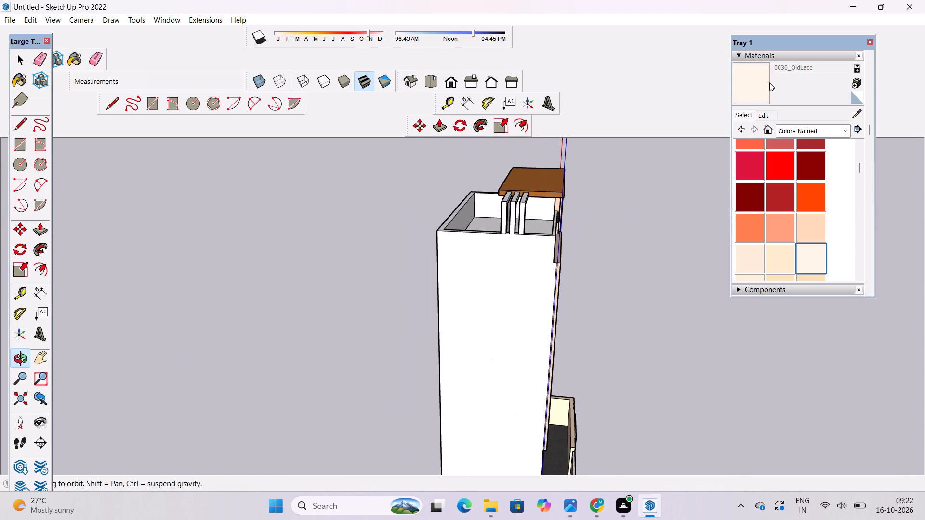
pyautogui.click(742, 83)
pyautogui.scroll(5, 506, 289)
pyautogui.click(501, 283)
pyautogui.scroll(-5, 574, 262)
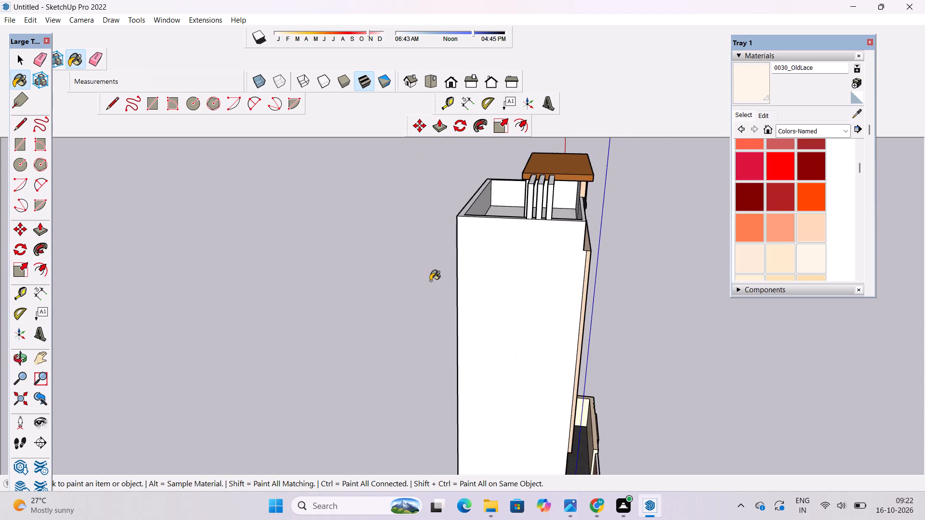
pyautogui.scroll(18, 430, 281)
pyautogui.click(684, 276)
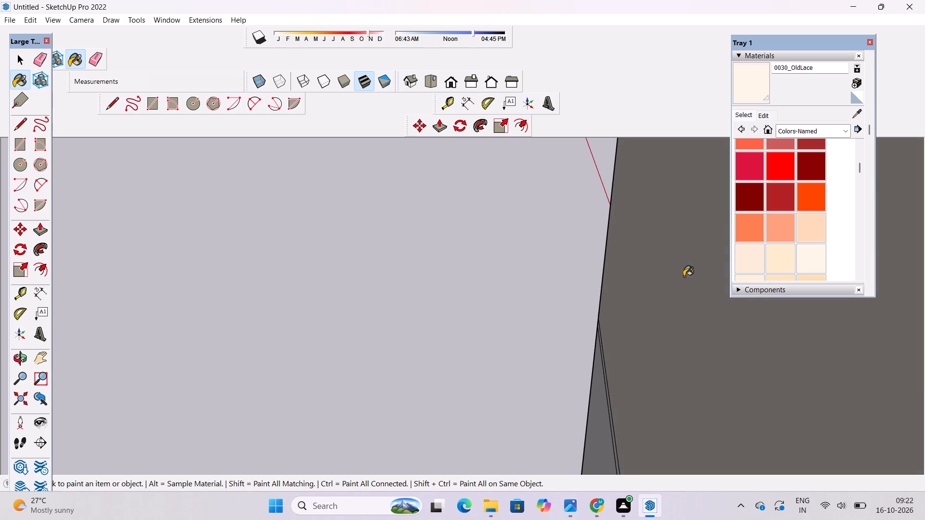
# Erase the horizontal floor lines that divide the rear wall of the house.
pyautogui.scroll(-7, 584, 201)
pyautogui.press('o')
pyautogui.scroll(-6, 550, 205)
pyautogui.moveTo(533, 229); pyautogui.dragTo(662, 247)
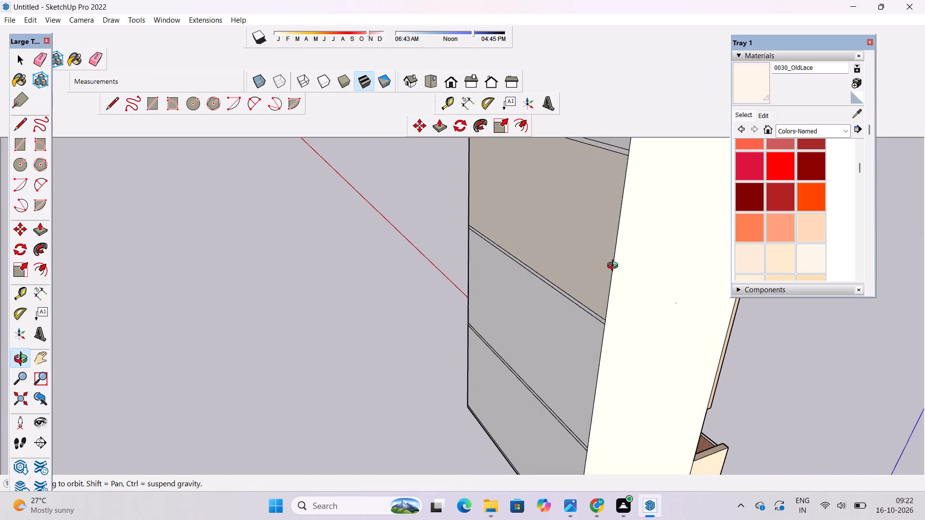
pyautogui.keyDown('shift'); pyautogui.moveTo(614, 268); pyautogui.dragTo(570, 299); pyautogui.keyUp('shift')
pyautogui.scroll(-5, 573, 286)
pyautogui.keyDown('shift'); pyautogui.moveTo(573, 286); pyautogui.dragTo(675, 309); pyautogui.keyUp('shift')
pyautogui.press('e')
pyautogui.moveTo(598, 213); pyautogui.dragTo(596, 221)
pyautogui.moveTo(572, 300); pyautogui.dragTo(574, 307)
pyautogui.moveTo(552, 344); pyautogui.dragTo(546, 369)
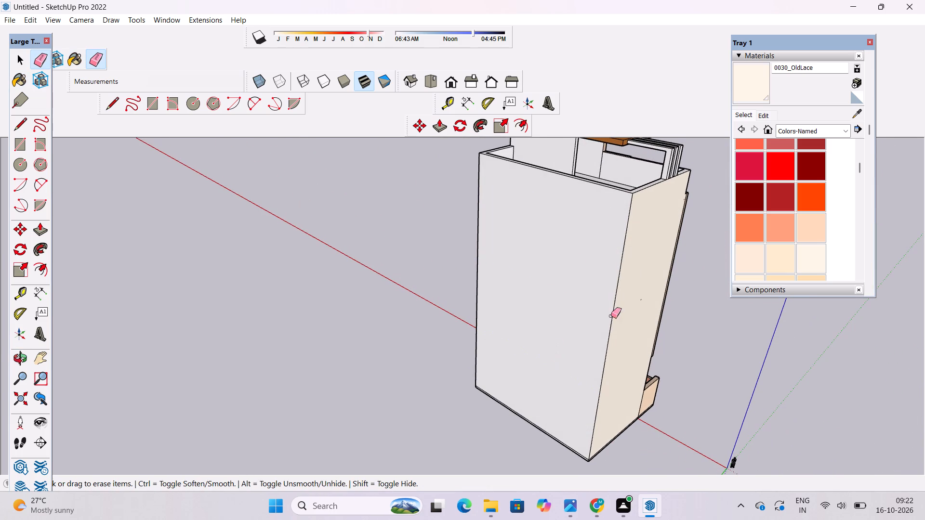
# Paint the whole rear wall with 0030_OldLace.
pyautogui.click(745, 86)
pyautogui.click(566, 277)
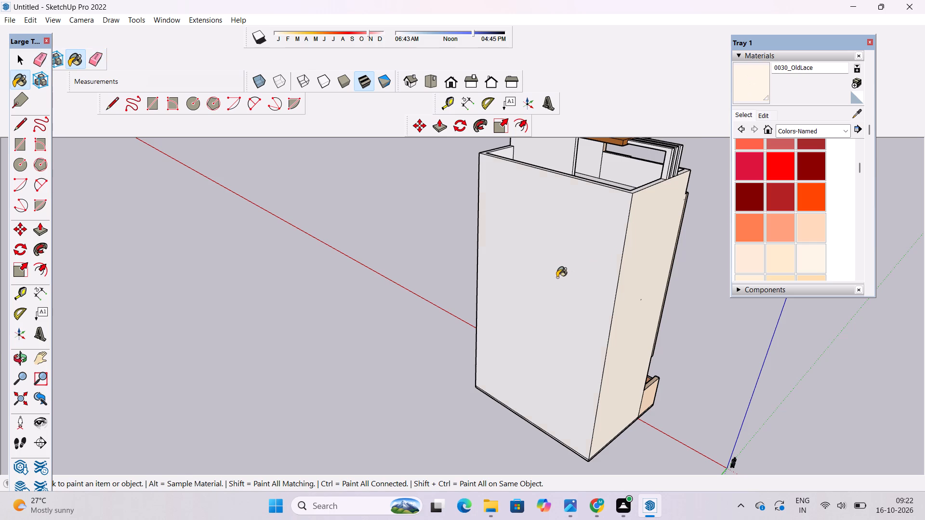
# Paint the tall white side wall at the opposite end of the house with 0030_OldLace.
pyautogui.press('o')
pyautogui.moveTo(483, 248); pyautogui.dragTo(828, 292)
pyautogui.scroll(-4, 384, 271)
pyautogui.moveTo(384, 280); pyautogui.dragTo(552, 279)
pyautogui.keyDown('shift'); pyautogui.moveTo(449, 279); pyautogui.dragTo(454, 312); pyautogui.keyUp('shift')
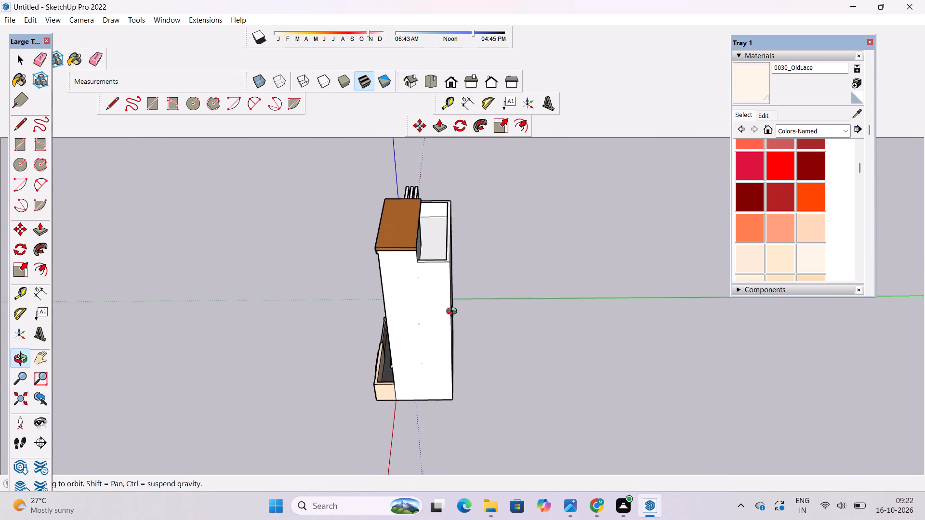
pyautogui.moveTo(454, 312); pyautogui.dragTo(472, 303)
pyautogui.click(753, 90)
pyautogui.click(418, 289)
# Paint the parapet top, the rear parapet's inner face and the rear side of the slab's supporting wall with 0030_OldLace.
pyautogui.scroll(13, 468, 239)
pyautogui.click(443, 236)
pyautogui.scroll(4, 427, 234)
pyautogui.click(265, 289)
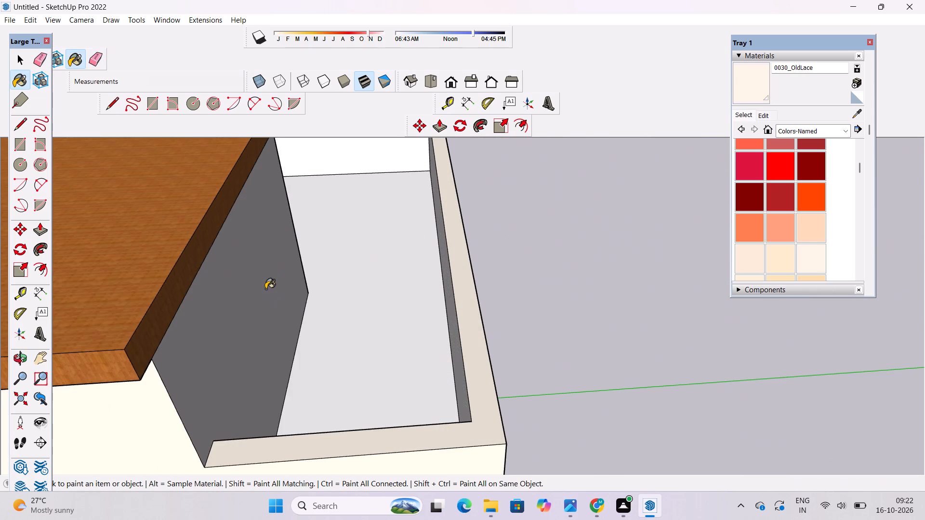
pyautogui.scroll(3, 377, 253)
pyautogui.click(482, 239)
pyautogui.scroll(-6, 469, 265)
pyautogui.click(432, 156)
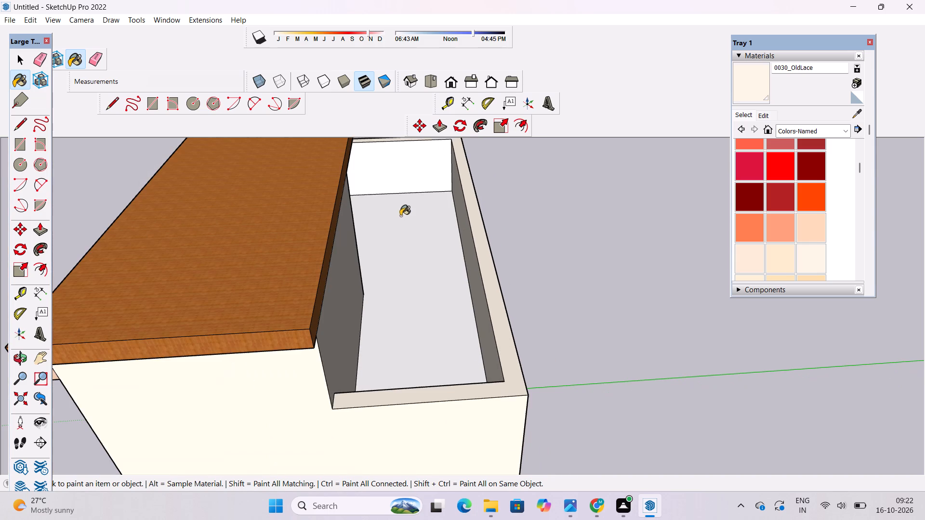
# Paint the remaining inner parapet faces and the end of the slab's supporting wall with 0030_OldLace, working from the frame side.
pyautogui.press('o')
pyautogui.moveTo(619, 235); pyautogui.dragTo(173, 255)
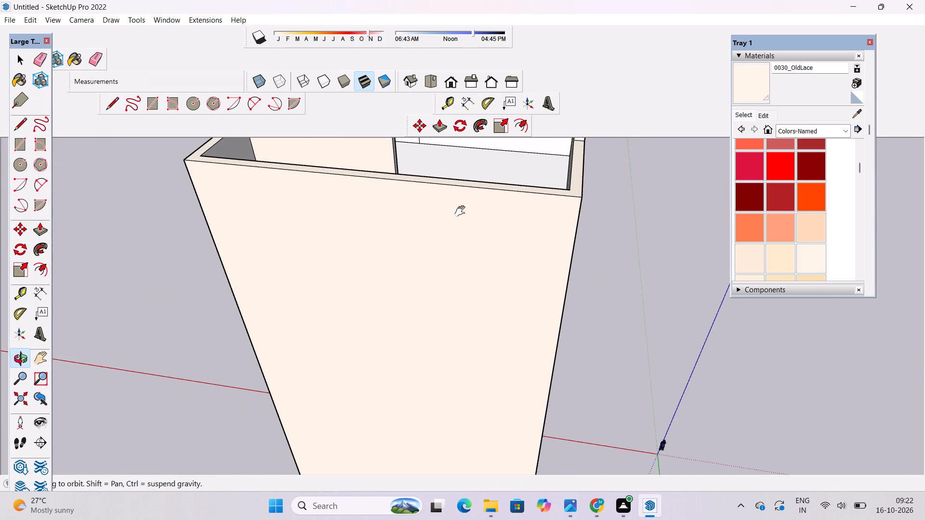
pyautogui.keyDown('shift'); pyautogui.moveTo(462, 211); pyautogui.dragTo(485, 278); pyautogui.keyUp('shift')
pyautogui.moveTo(489, 281); pyautogui.dragTo(365, 270)
pyautogui.keyDown('shift'); pyautogui.moveTo(455, 215); pyautogui.dragTo(356, 239); pyautogui.keyUp('shift')
pyautogui.moveTo(392, 203); pyautogui.dragTo(401, 240)
pyautogui.moveTo(401, 240); pyautogui.dragTo(405, 227)
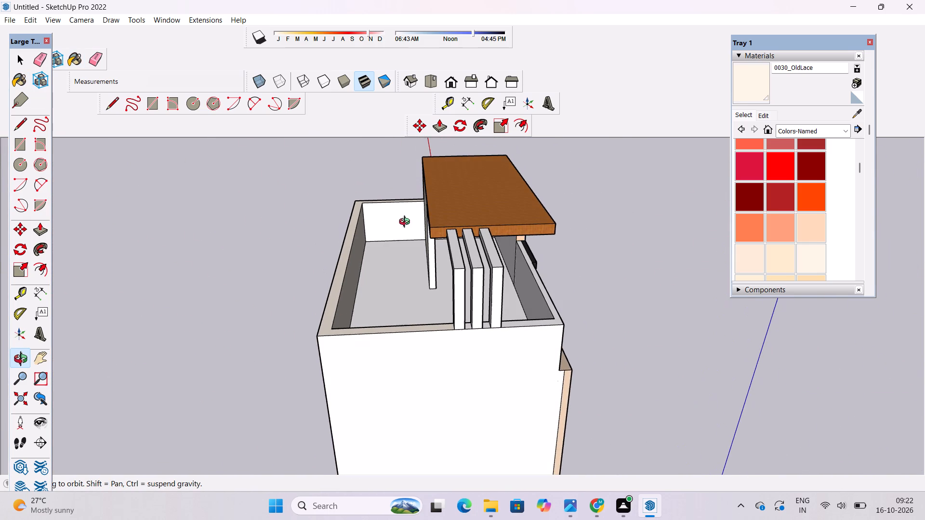
pyautogui.click(741, 85)
pyautogui.scroll(-4, 417, 153)
pyautogui.scroll(6, 408, 234)
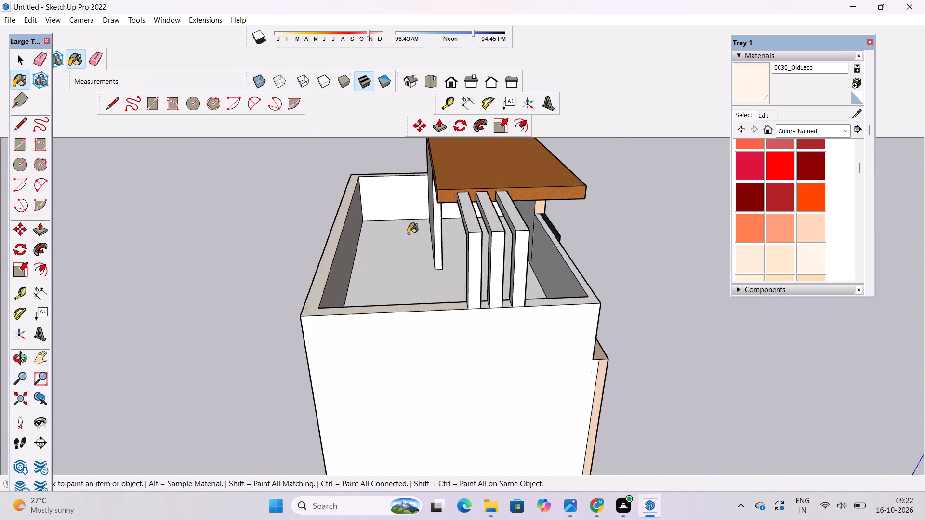
pyautogui.scroll(4, 408, 234)
pyautogui.click(399, 180)
pyautogui.click(512, 179)
pyautogui.click(482, 215)
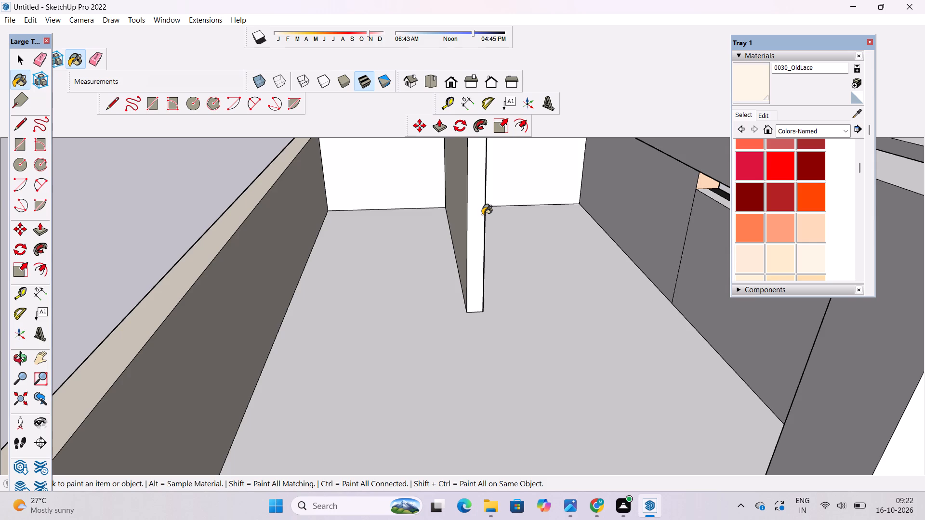
pyautogui.click(464, 198)
pyautogui.click(632, 203)
pyautogui.click(717, 244)
# Paint the parapet-top pieces beside and between the white rooftop frame posts with 0030_OldLace.
pyautogui.scroll(-7, 532, 203)
pyautogui.scroll(4, 651, 258)
pyautogui.click(617, 273)
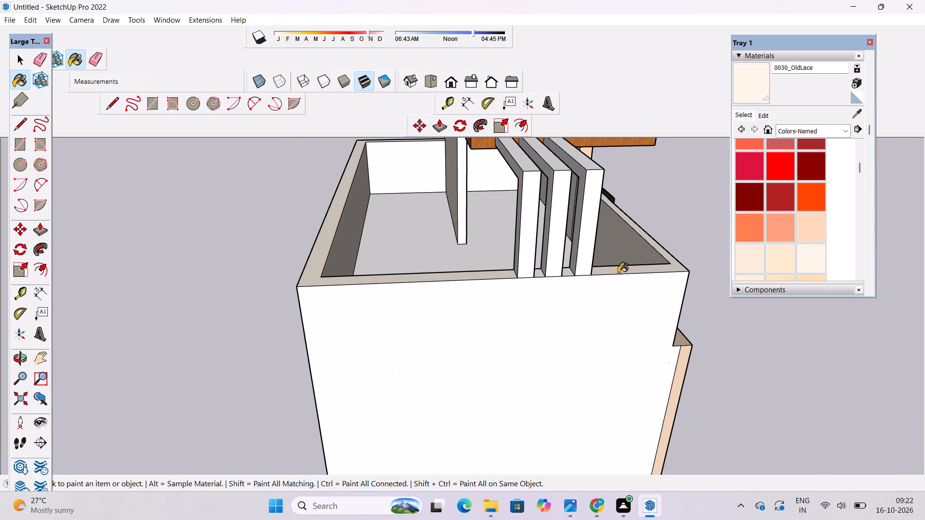
pyautogui.scroll(8, 570, 265)
pyautogui.click(572, 282)
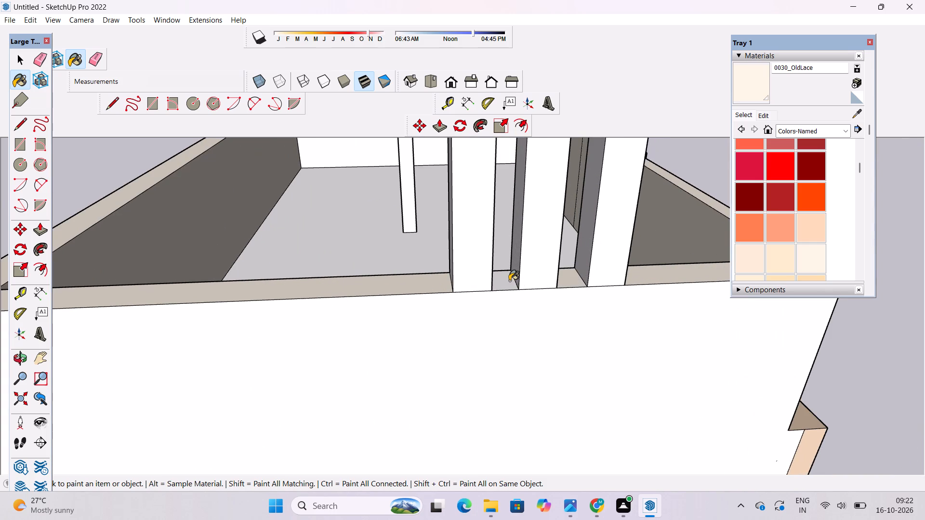
pyautogui.click(508, 281)
# Paint the front-facing white side of the wall supporting the brown rooftop slab with 0030_OldLace.
pyautogui.press('o')
pyautogui.moveTo(576, 267); pyautogui.dragTo(386, 247)
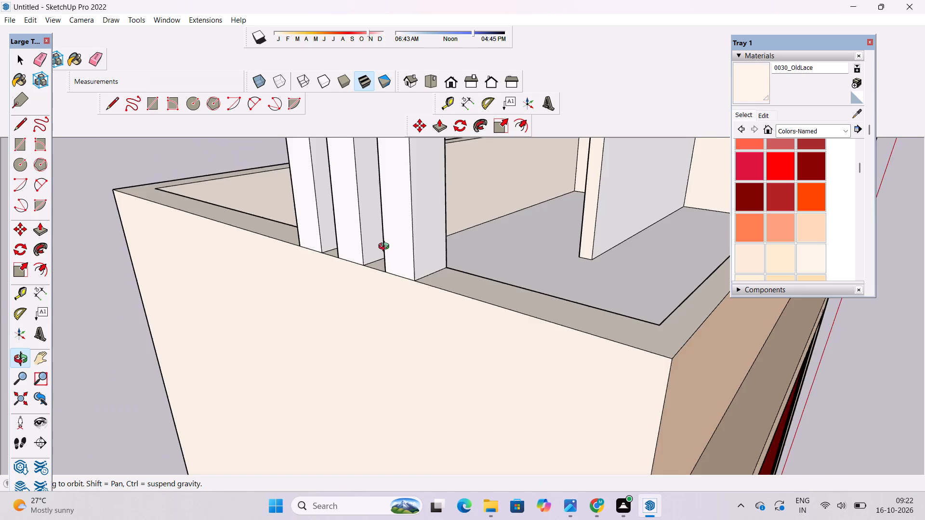
pyautogui.moveTo(386, 247); pyautogui.dragTo(325, 235)
pyautogui.moveTo(453, 271); pyautogui.dragTo(371, 270)
pyautogui.scroll(-10, 375, 266)
pyautogui.scroll(4, 472, 270)
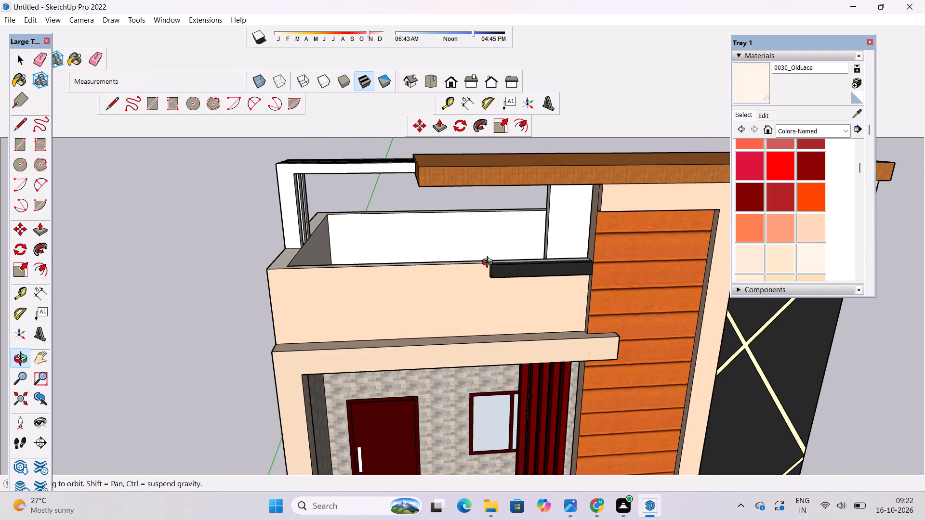
pyautogui.moveTo(490, 261); pyautogui.dragTo(479, 318)
pyautogui.moveTo(538, 249); pyautogui.dragTo(631, 201)
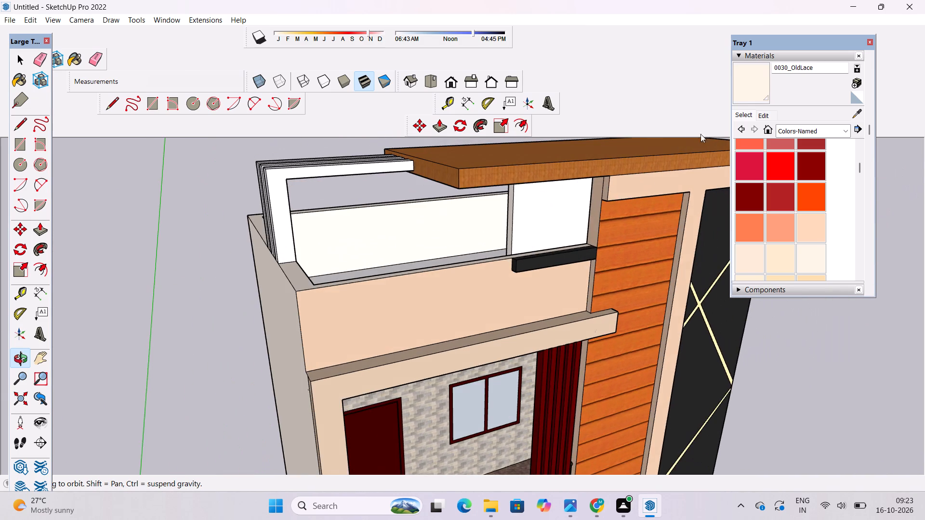
pyautogui.click(746, 82)
pyautogui.click(537, 203)
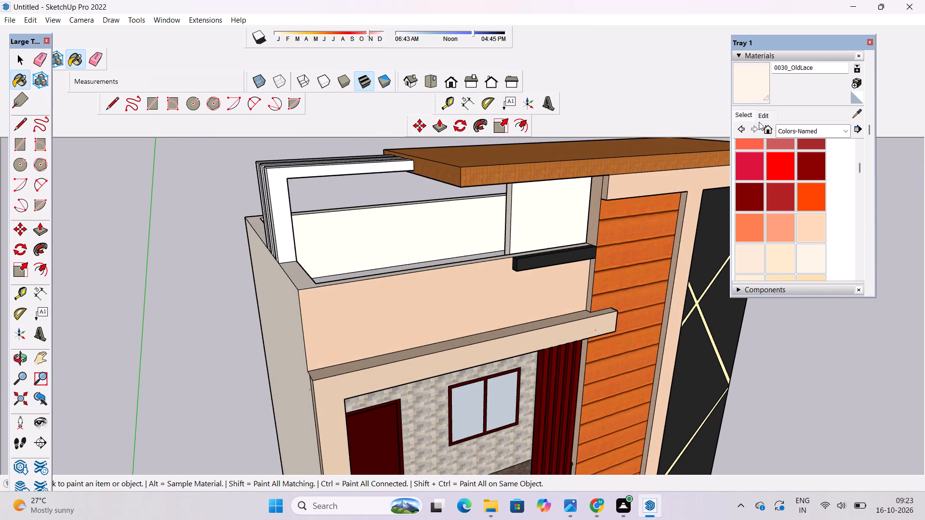
# Darken the 0030_OldLace material slightly.
pyautogui.click(761, 120)
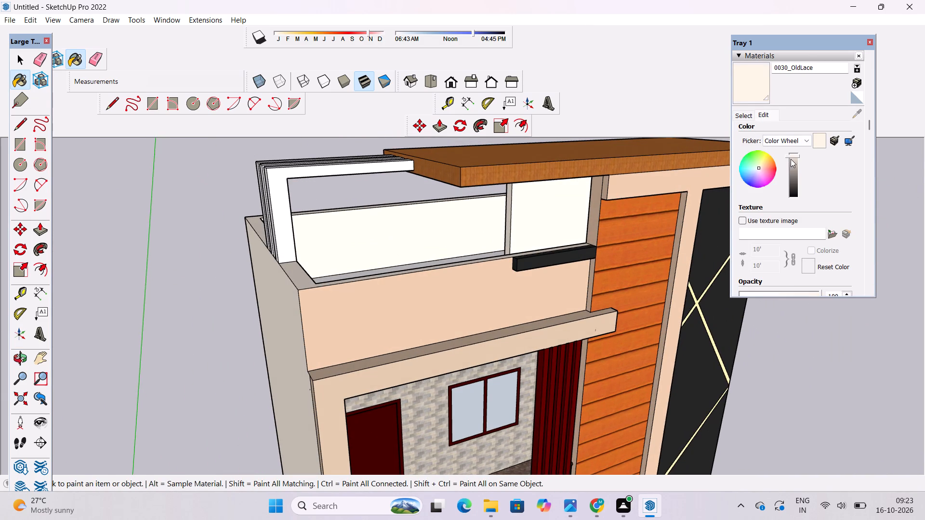
pyautogui.click(791, 159)
# Examine the rooftop terrace, parapet, white frame and front facade from several angles for unpainted surfaces.
pyautogui.press('o')
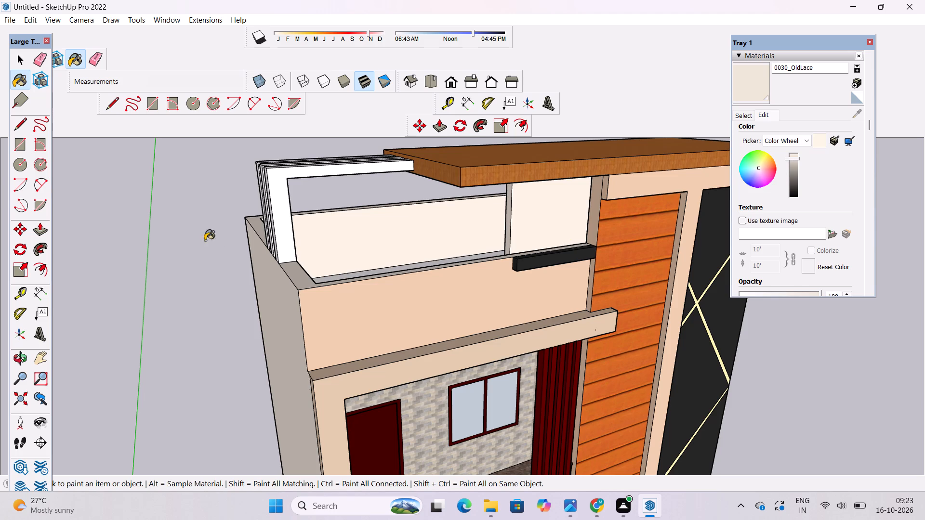
pyautogui.moveTo(22, 357); pyautogui.dragTo(39, 350)
pyautogui.moveTo(411, 222); pyautogui.dragTo(531, 225)
pyautogui.moveTo(25, 359); pyautogui.dragTo(60, 344)
pyautogui.moveTo(270, 245); pyautogui.dragTo(422, 230)
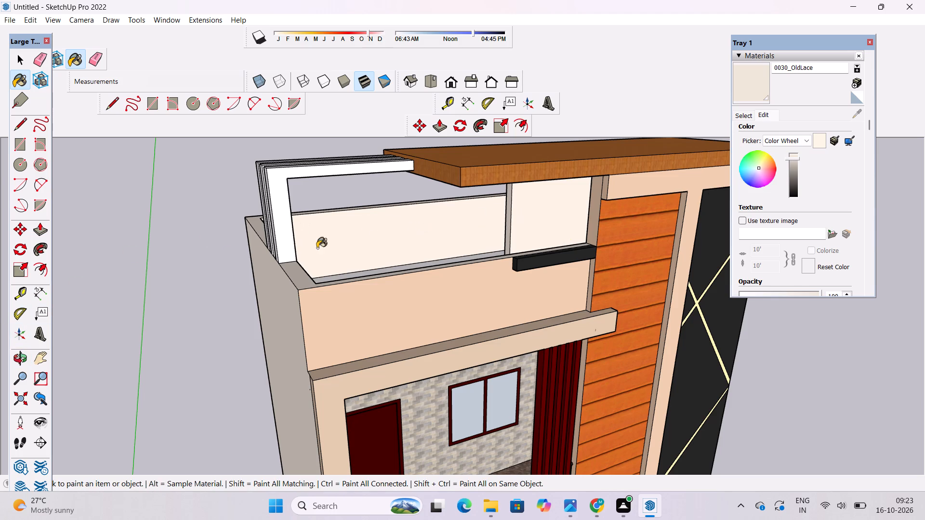
pyautogui.moveTo(18, 356); pyautogui.dragTo(24, 352)
pyautogui.moveTo(183, 267); pyautogui.dragTo(541, 259)
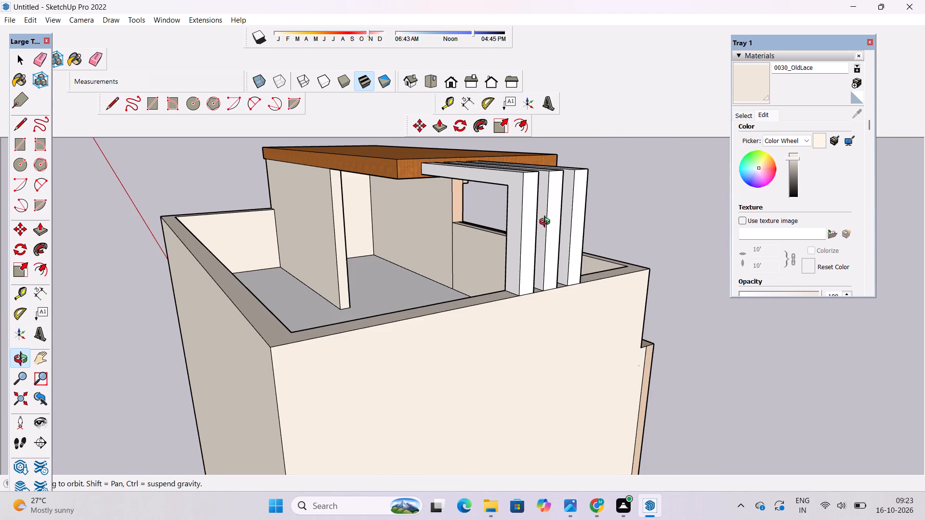
pyautogui.moveTo(537, 242); pyautogui.dragTo(456, 312)
pyautogui.moveTo(461, 309); pyautogui.dragTo(461, 211)
pyautogui.moveTo(557, 234); pyautogui.dragTo(381, 280)
pyautogui.scroll(-3, 412, 268)
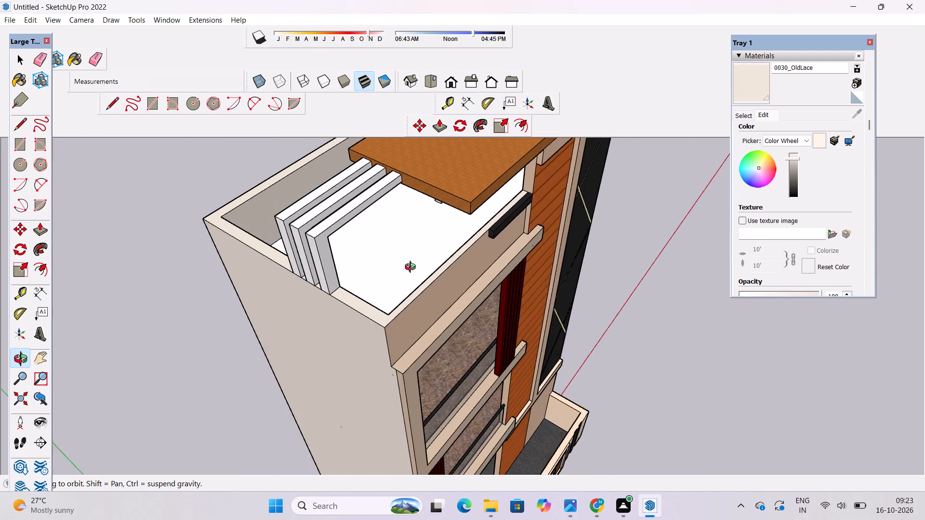
pyautogui.moveTo(528, 251); pyautogui.dragTo(527, 390)
pyautogui.moveTo(496, 351); pyautogui.dragTo(531, 205)
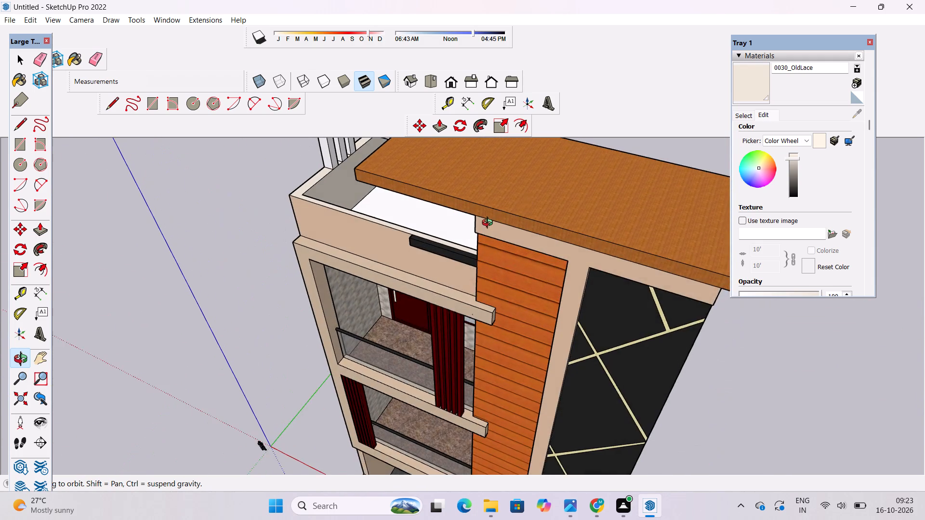
pyautogui.keyDown('shift'); pyautogui.moveTo(432, 246); pyautogui.dragTo(437, 283); pyautogui.keyUp('shift')
pyautogui.moveTo(419, 283); pyautogui.dragTo(465, 282)
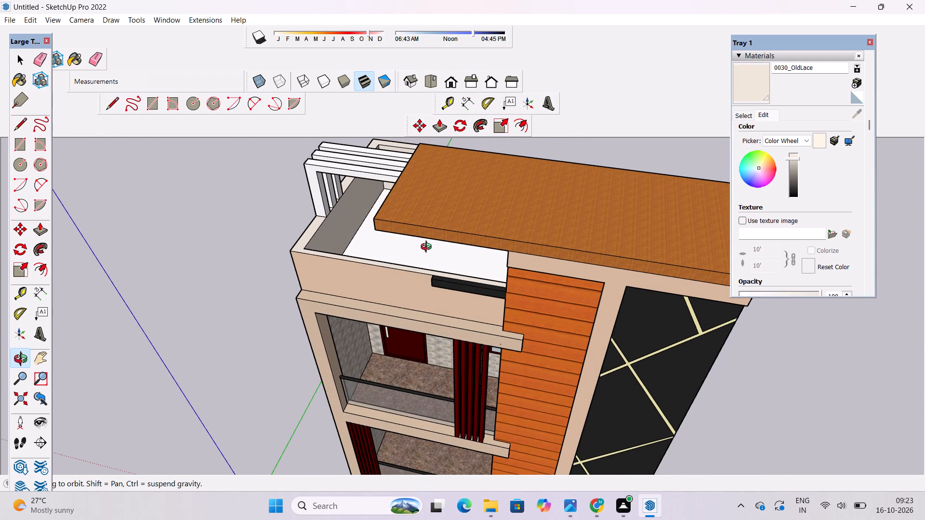
pyautogui.scroll(-1, 424, 252)
pyautogui.moveTo(337, 277); pyautogui.dragTo(639, 357)
pyautogui.moveTo(503, 358); pyautogui.dragTo(703, 356)
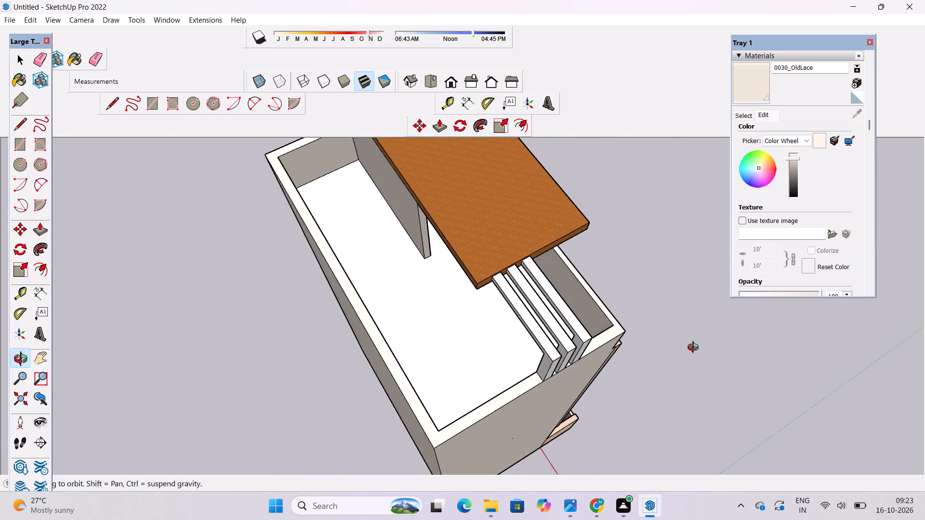
# Paint the rooftop terrace floor inside the parapet with 0030_OldLace.
pyautogui.keyDown('shift'); pyautogui.moveTo(595, 331); pyautogui.dragTo(494, 332); pyautogui.keyUp('shift')
pyautogui.moveTo(450, 337); pyautogui.dragTo(614, 213)
pyautogui.scroll(4, 450, 241)
pyautogui.moveTo(503, 261); pyautogui.dragTo(650, 281)
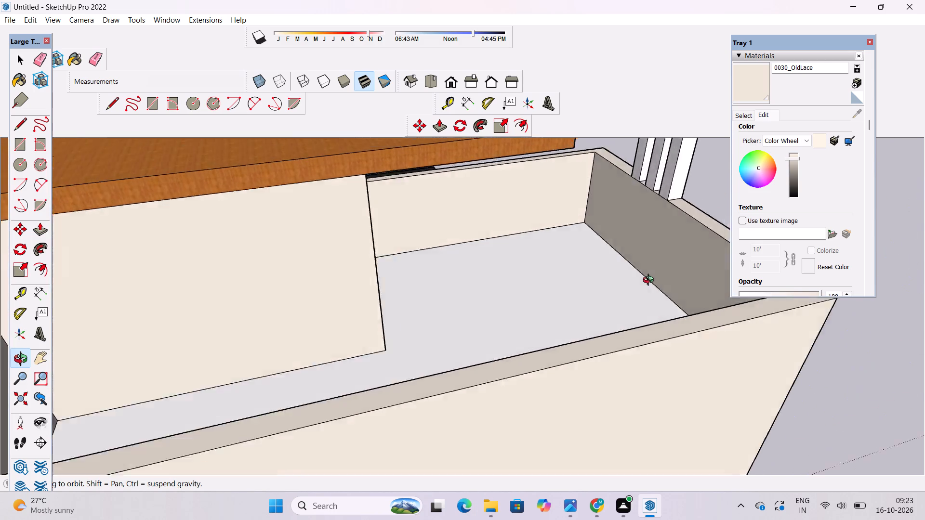
pyautogui.moveTo(650, 281); pyautogui.dragTo(512, 266)
pyautogui.moveTo(597, 251); pyautogui.dragTo(288, 269)
pyautogui.moveTo(497, 254); pyautogui.dragTo(377, 257)
pyautogui.keyDown('shift'); pyautogui.moveTo(594, 181); pyautogui.dragTo(573, 275); pyautogui.keyUp('shift')
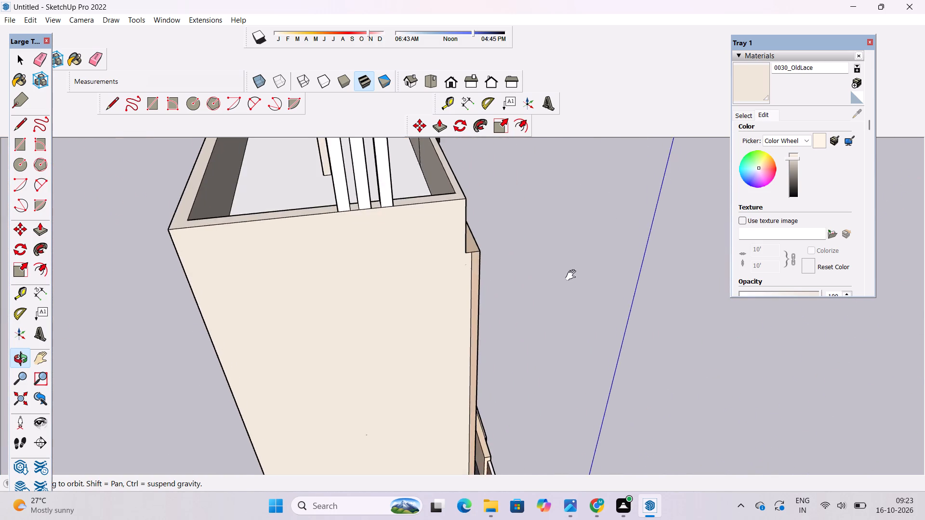
pyautogui.keyDown('shift'); pyautogui.moveTo(573, 275); pyautogui.dragTo(576, 282); pyautogui.keyUp('shift')
pyautogui.moveTo(577, 281); pyautogui.dragTo(477, 273)
pyautogui.keyDown('shift'); pyautogui.moveTo(508, 200); pyautogui.dragTo(539, 371); pyautogui.keyUp('shift')
pyautogui.keyDown('shift'); pyautogui.moveTo(491, 356); pyautogui.dragTo(526, 304); pyautogui.keyUp('shift')
pyautogui.moveTo(440, 366); pyautogui.dragTo(538, 342)
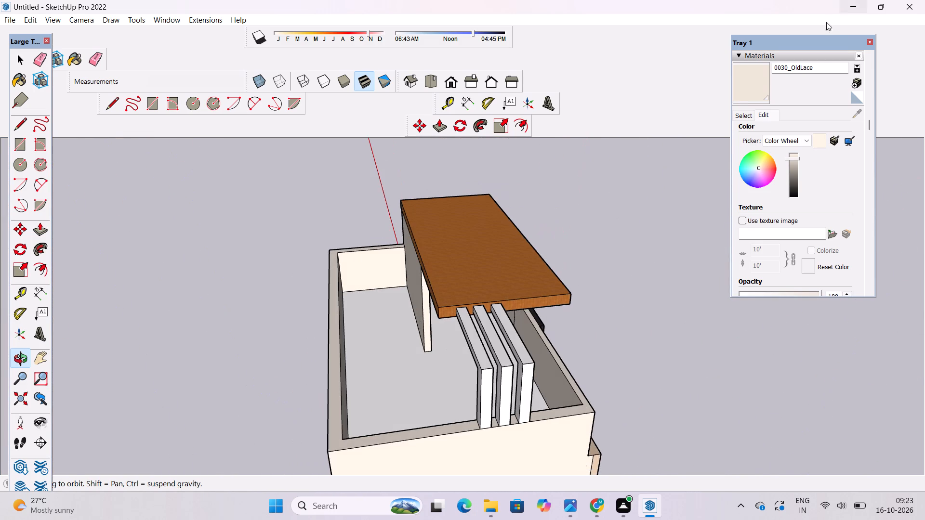
pyautogui.moveTo(752, 88); pyautogui.dragTo(745, 96)
pyautogui.click(352, 403)
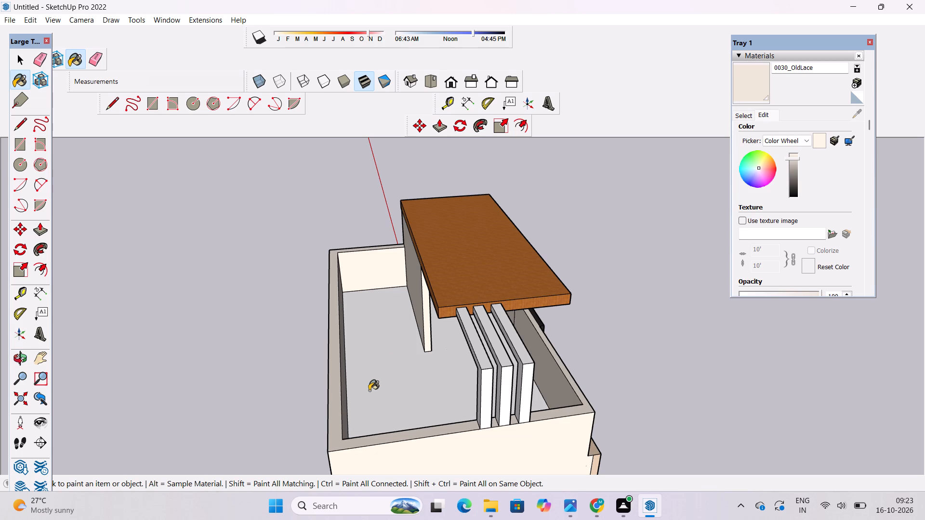
# Examine the rooftop terrace, side walls, balconies and front facade from several angles to check the applied materials.
pyautogui.press('o')
pyautogui.moveTo(471, 356); pyautogui.dragTo(500, 219)
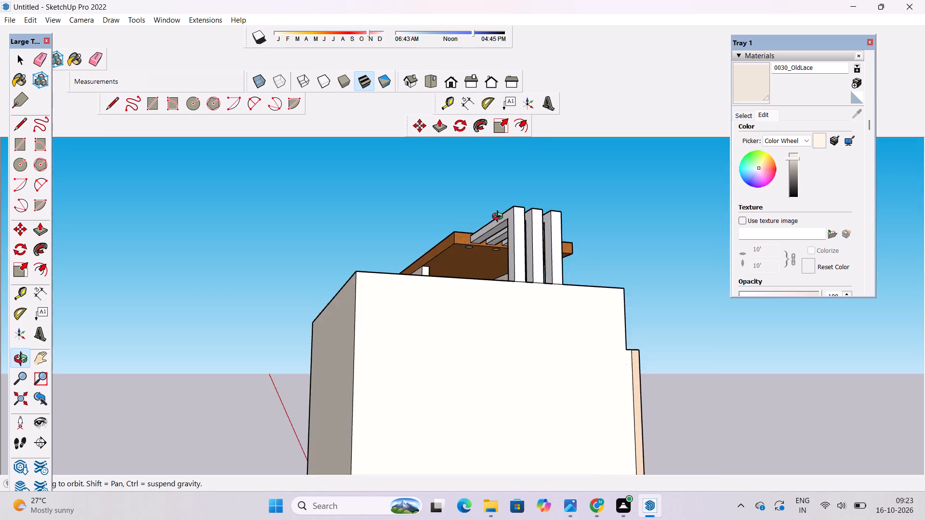
pyautogui.moveTo(575, 311); pyautogui.dragTo(322, 362)
pyautogui.scroll(-3, 534, 273)
pyautogui.keyDown('shift'); pyautogui.moveTo(584, 286); pyautogui.dragTo(437, 368); pyautogui.keyUp('shift')
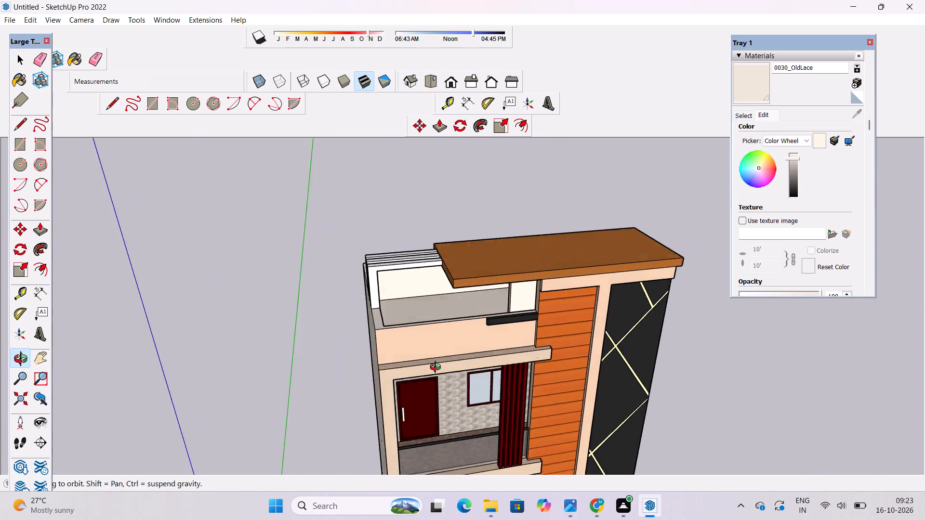
pyautogui.keyDown('shift'); pyautogui.moveTo(437, 368); pyautogui.dragTo(430, 371); pyautogui.keyUp('shift')
pyautogui.scroll(1, 392, 318)
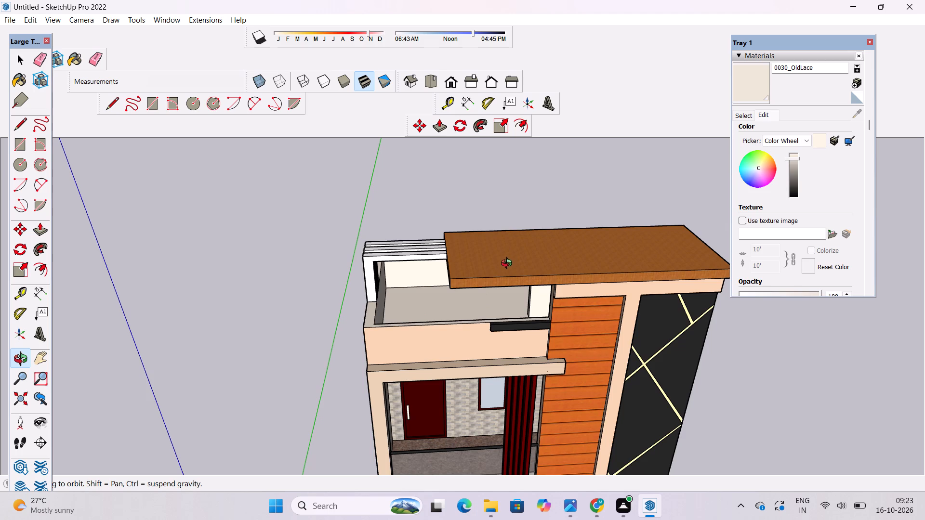
pyautogui.moveTo(489, 263); pyautogui.dragTo(674, 276)
pyautogui.scroll(3, 478, 294)
pyautogui.moveTo(483, 294); pyautogui.dragTo(473, 333)
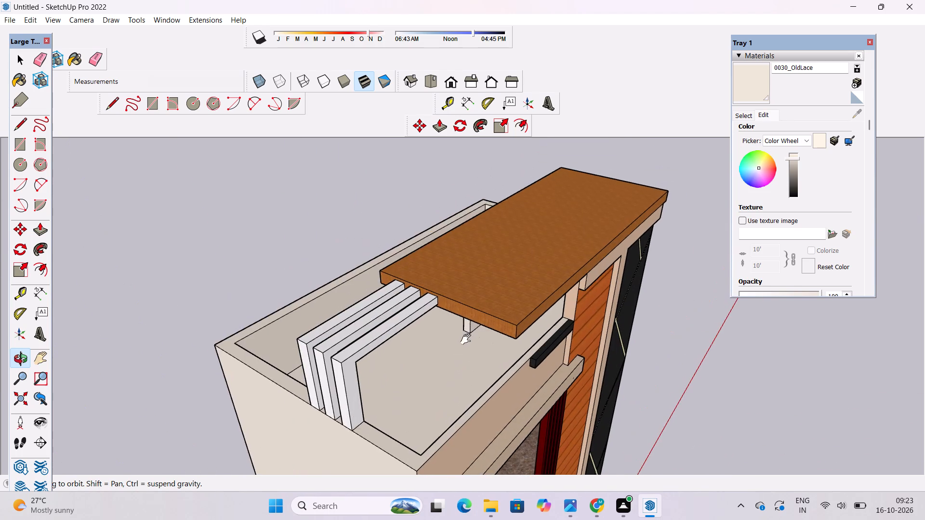
pyautogui.moveTo(455, 358); pyautogui.dragTo(469, 259)
pyautogui.moveTo(470, 258); pyautogui.dragTo(341, 292)
pyautogui.scroll(-5, 355, 267)
pyautogui.moveTo(430, 291); pyautogui.dragTo(410, 268)
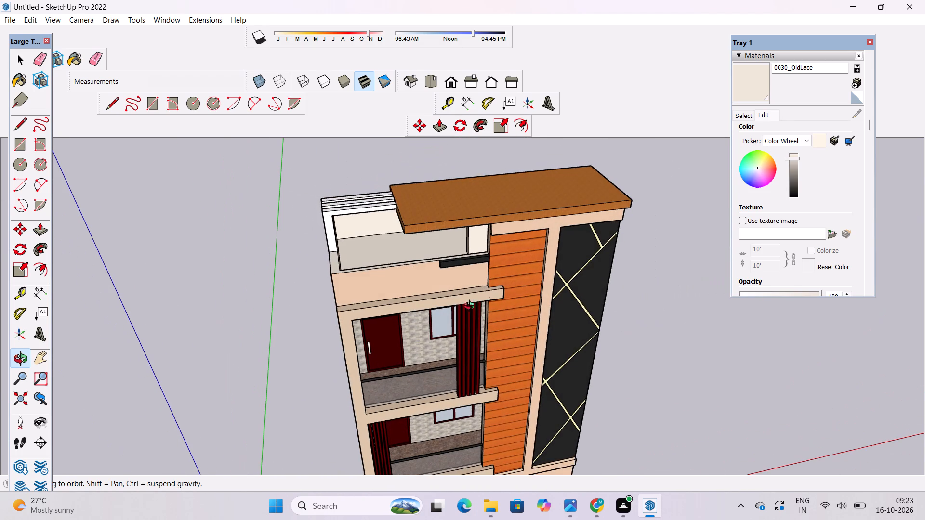
pyautogui.scroll(-3, 469, 310)
pyautogui.keyDown('shift'); pyautogui.moveTo(495, 310); pyautogui.dragTo(434, 244); pyautogui.keyUp('shift')
pyautogui.moveTo(443, 316); pyautogui.dragTo(436, 252)
pyautogui.keyDown('shift'); pyautogui.moveTo(376, 299); pyautogui.dragTo(384, 309); pyautogui.keyUp('shift')
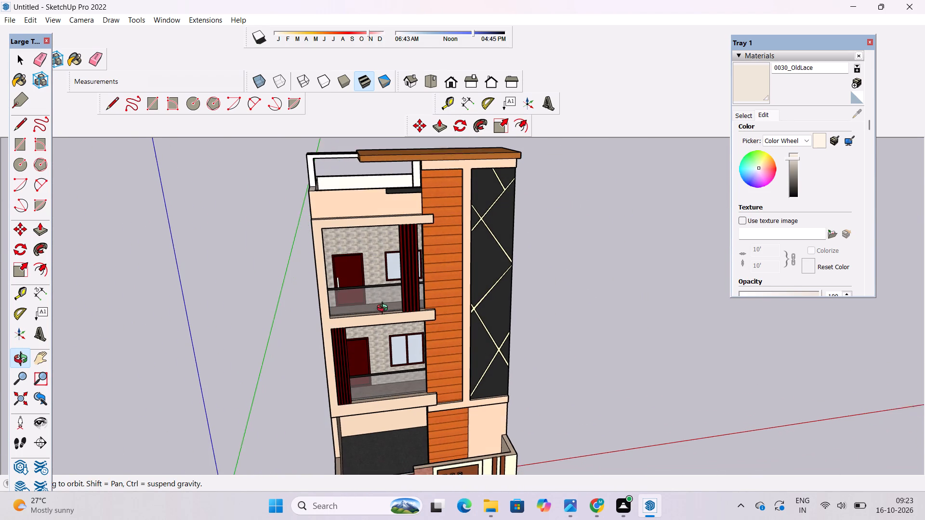
pyautogui.keyDown('shift'); pyautogui.moveTo(384, 309); pyautogui.dragTo(393, 311); pyautogui.keyUp('shift')
pyautogui.keyDown('shift'); pyautogui.click(410, 286); pyautogui.keyUp('shift')
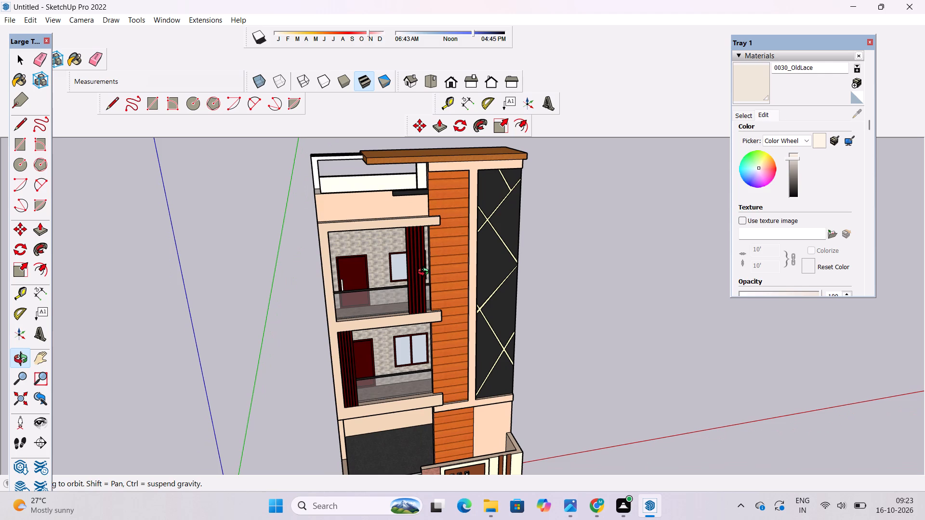
# Close the materials tray.
pyautogui.click(870, 40)
pyautogui.scroll(-11, 386, 231)
pyautogui.moveTo(450, 295); pyautogui.dragTo(435, 295)
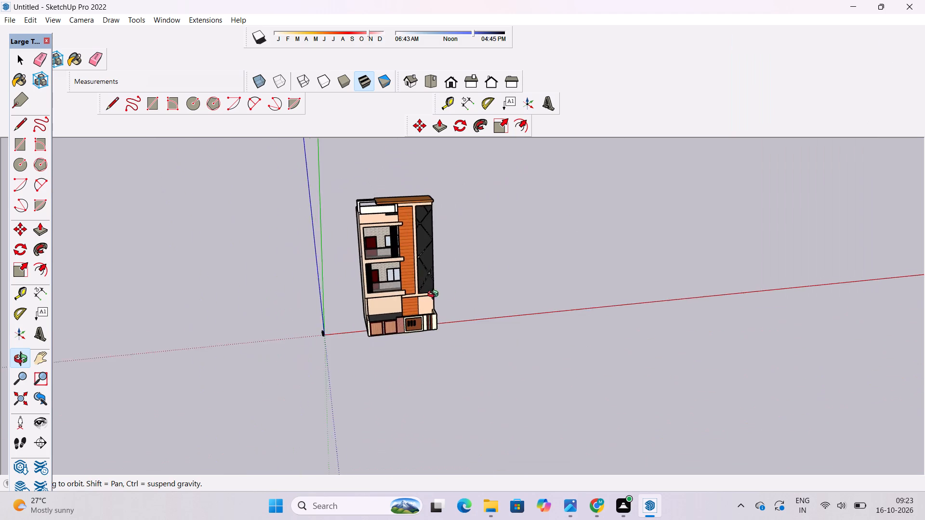
pyautogui.moveTo(435, 295); pyautogui.dragTo(387, 294)
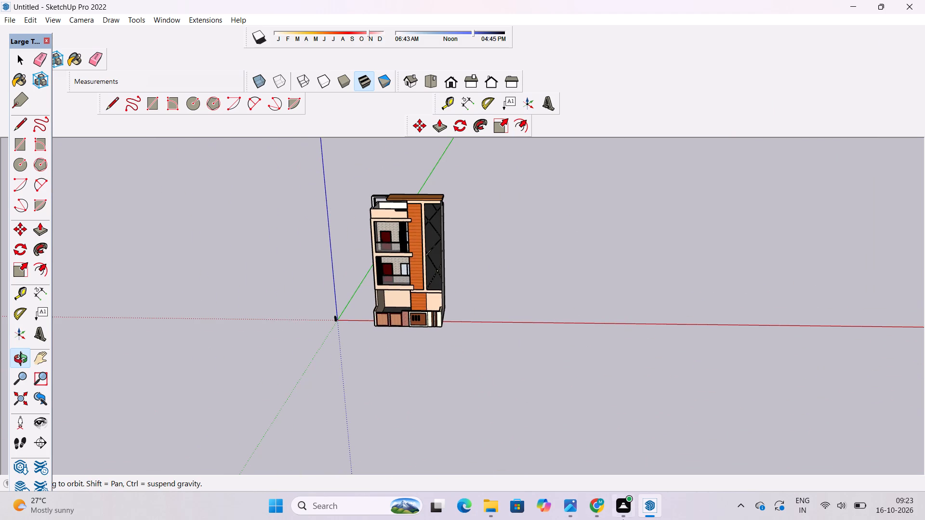
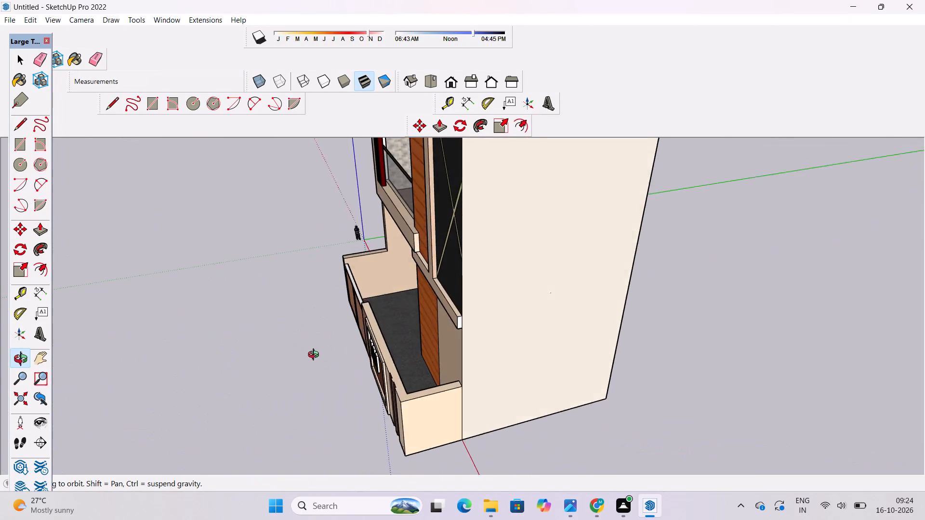
# Examine the house's plain side walls, ground-floor compound wall with gates, and front facade from several angles to check the applied materials.
pyautogui.moveTo(471, 352); pyautogui.dragTo(921, 241)
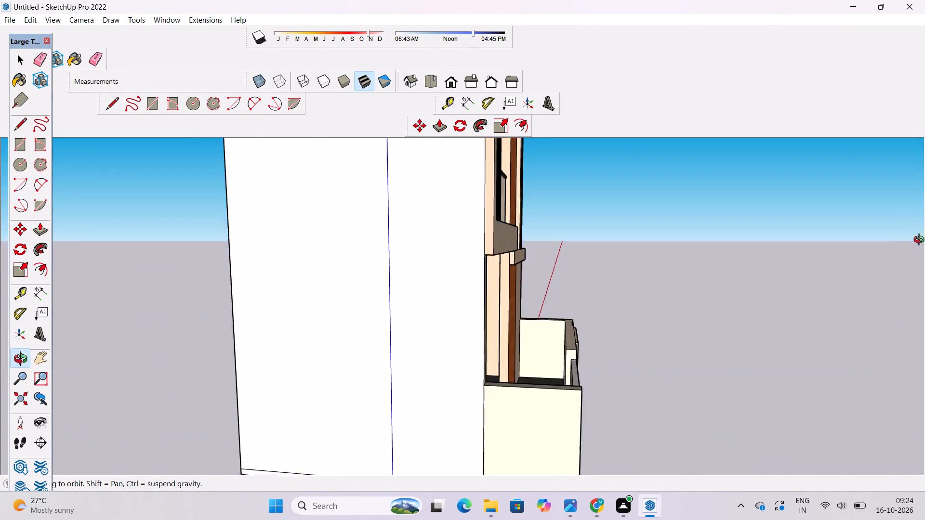
pyautogui.moveTo(921, 241); pyautogui.dragTo(679, 300)
pyautogui.scroll(-5, 555, 274)
pyautogui.keyDown('shift'); pyautogui.moveTo(615, 306); pyautogui.dragTo(511, 280); pyautogui.keyUp('shift')
pyautogui.moveTo(451, 317); pyautogui.dragTo(434, 273)
pyautogui.scroll(4, 340, 327)
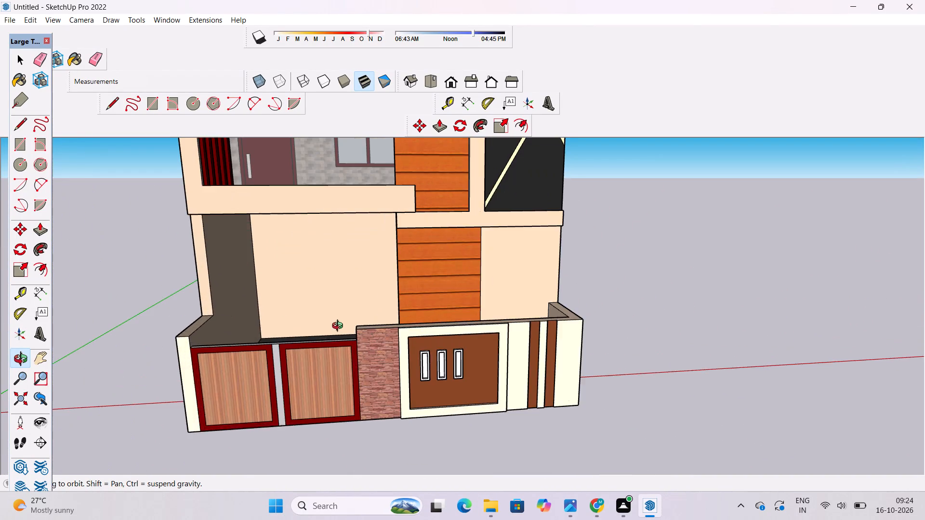
pyautogui.scroll(-5, 341, 319)
pyautogui.keyDown('shift'); pyautogui.click(364, 291); pyautogui.keyUp('shift')
pyautogui.keyDown('shift'); pyautogui.scroll(-2, 368, 287); pyautogui.keyUp('shift')
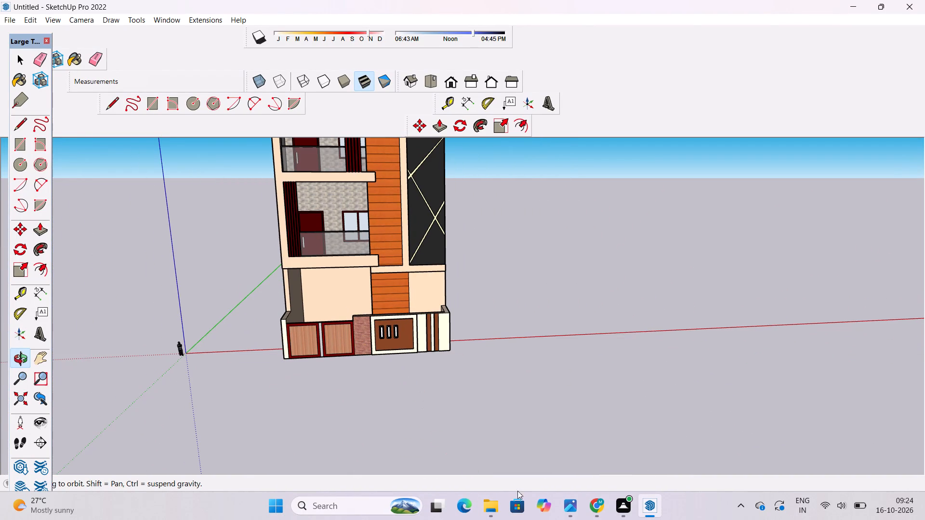
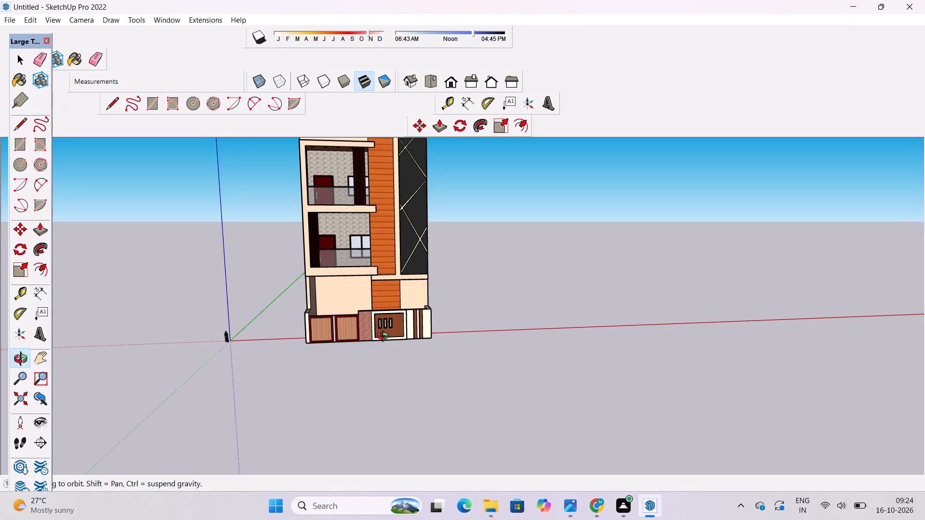
# Save the house model in the Downloads folder as a SketchUp model named BUILDING.
pyautogui.scroll(-5, 306, 349)
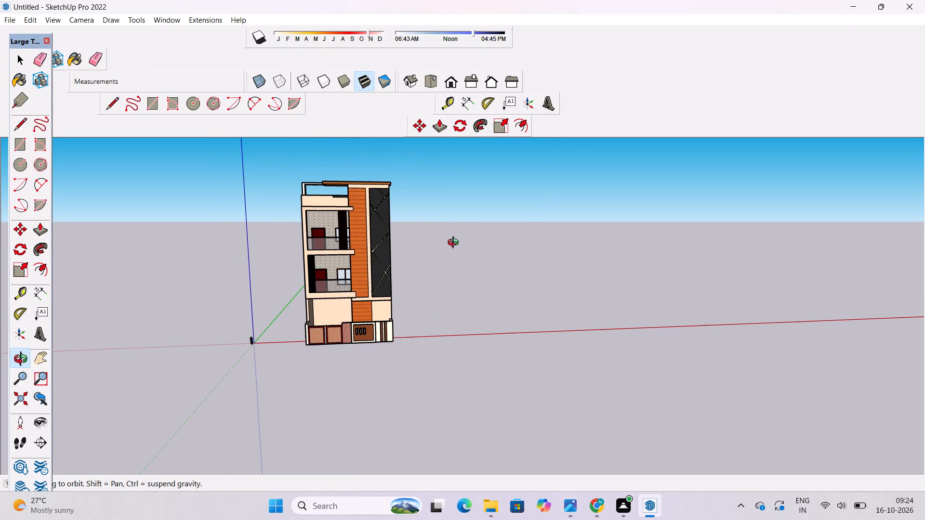
pyautogui.hotkey('ctrl', 's')
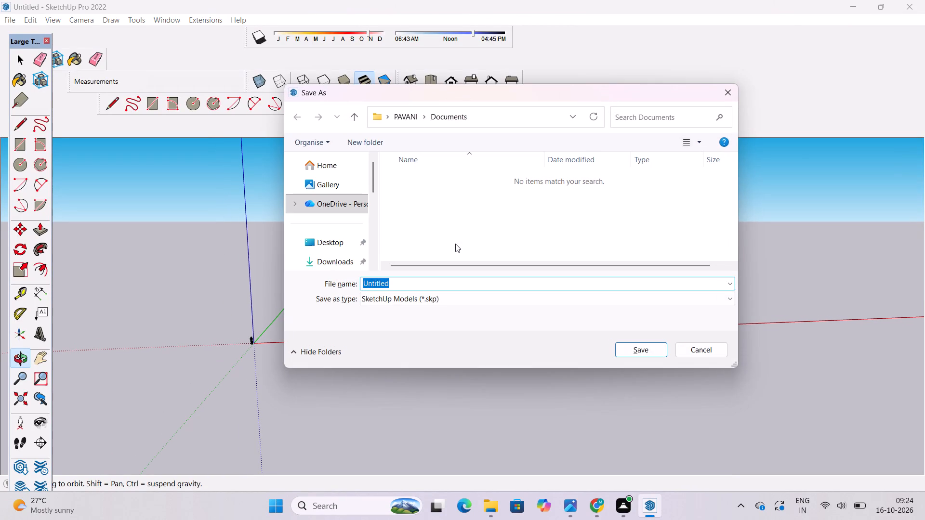
pyautogui.click(346, 266)
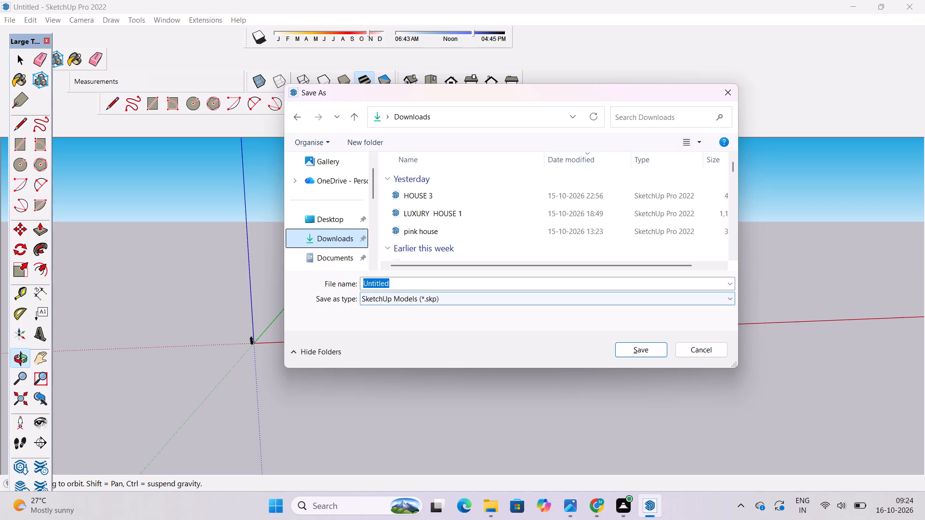
pyautogui.click(392, 282)
pyautogui.press('BackSpace')
pyautogui.press('alt+super+space')
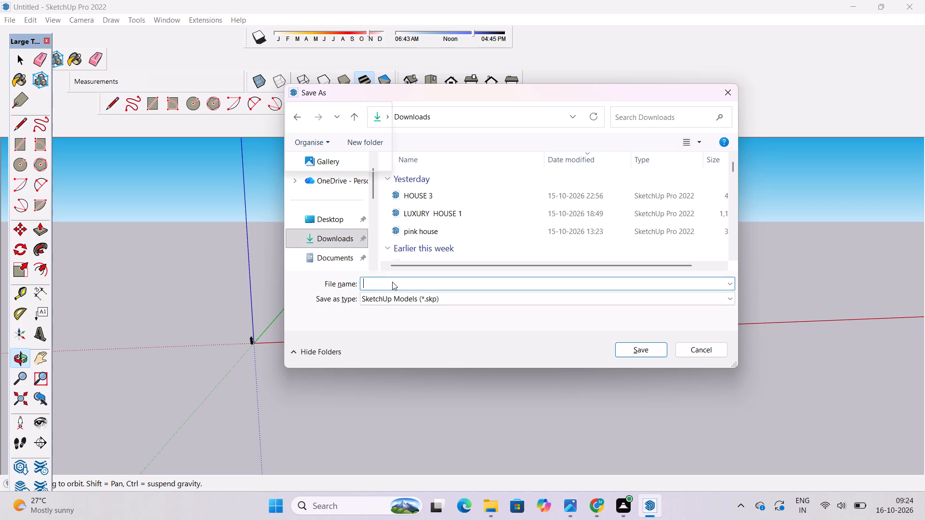
pyautogui.write('building')
pyautogui.press('space')
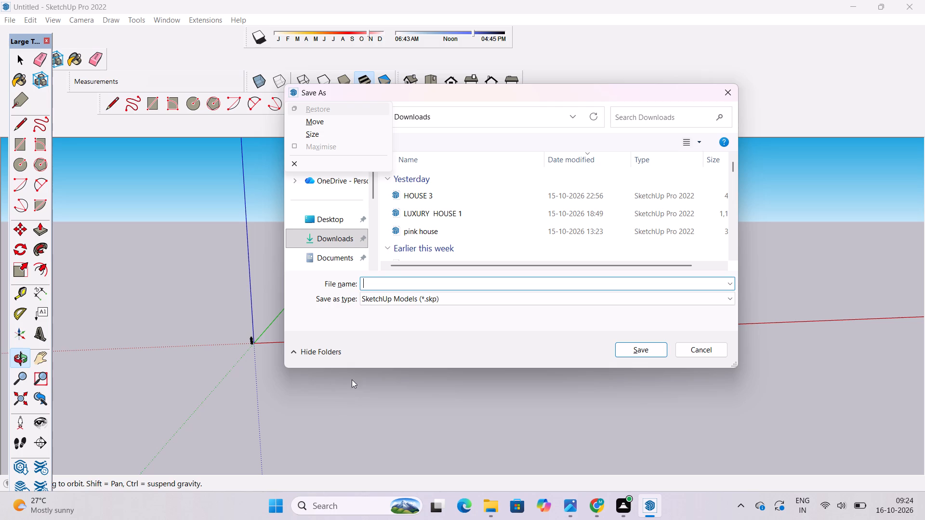
pyautogui.click(371, 280)
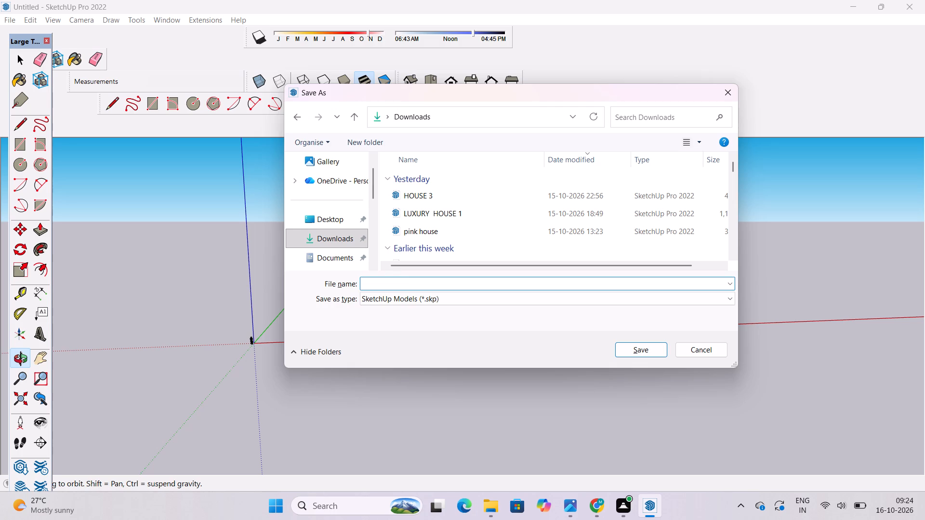
pyautogui.click(374, 282)
pyautogui.write('BUIL')
pyautogui.write('DING')
pyautogui.click(655, 351)
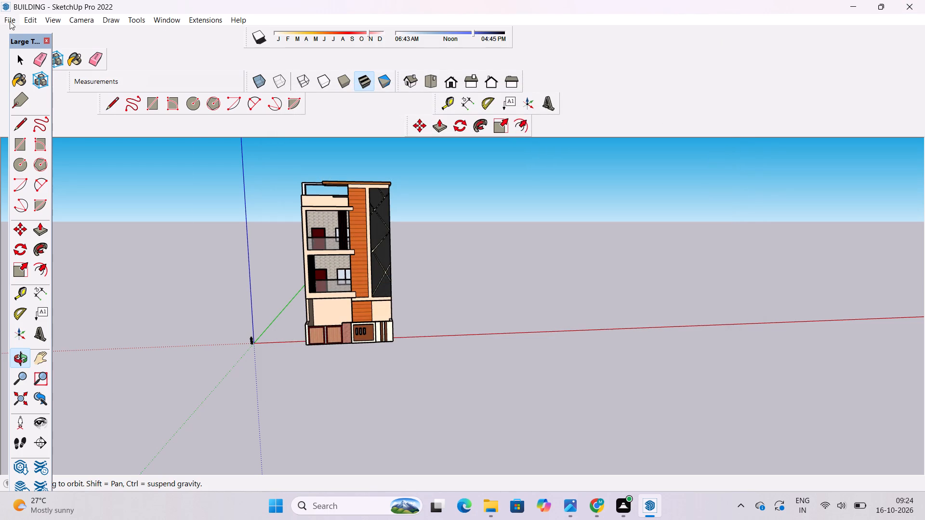
# Export the current view of the house as a 2D PDF file named BUILDING PDF in the Downloads folder.
pyautogui.click(10, 21)
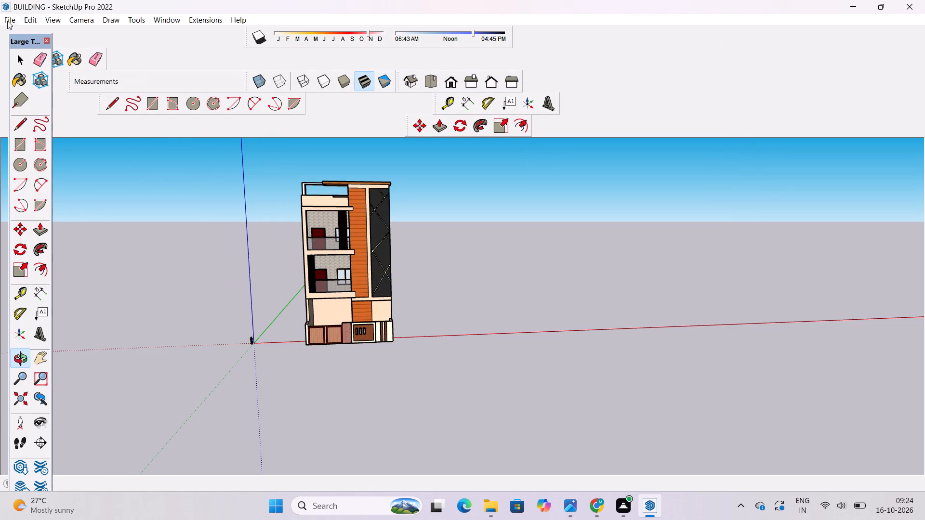
pyautogui.click(7, 21)
pyautogui.click(11, 20)
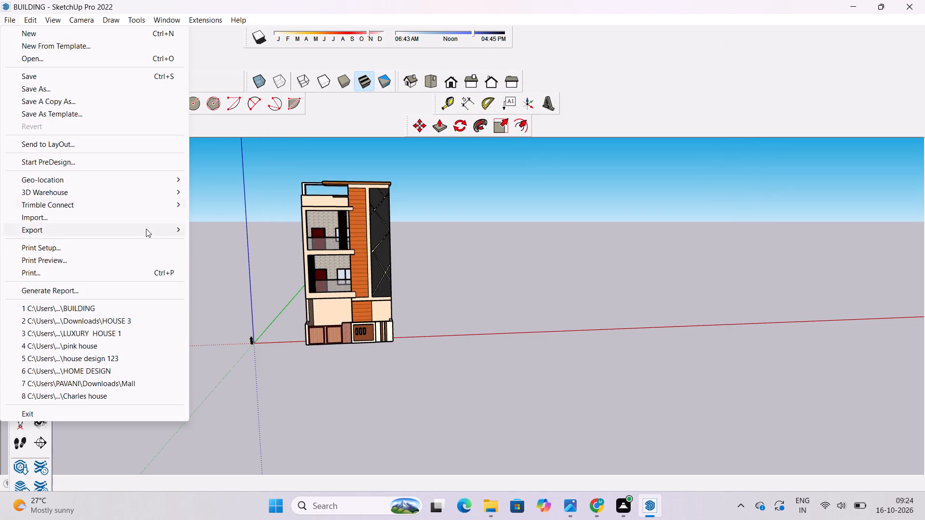
pyautogui.click(212, 244)
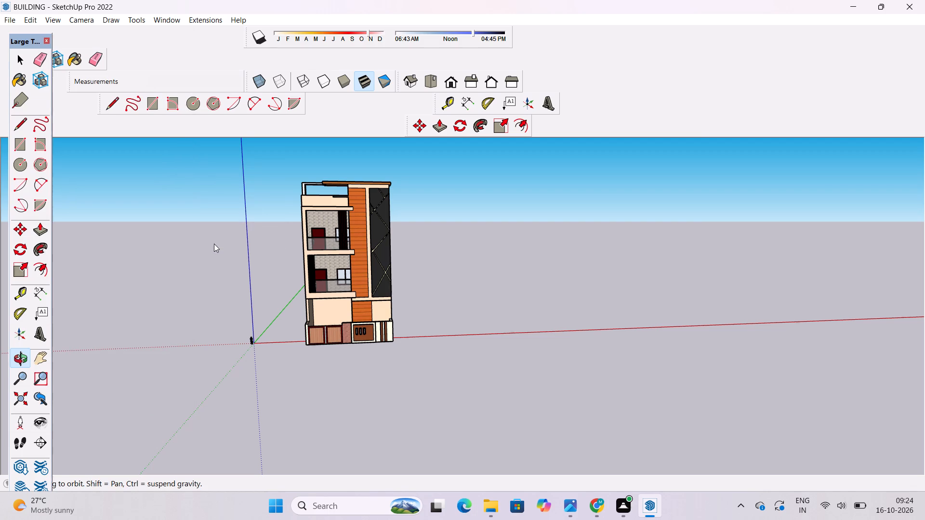
pyautogui.click(337, 264)
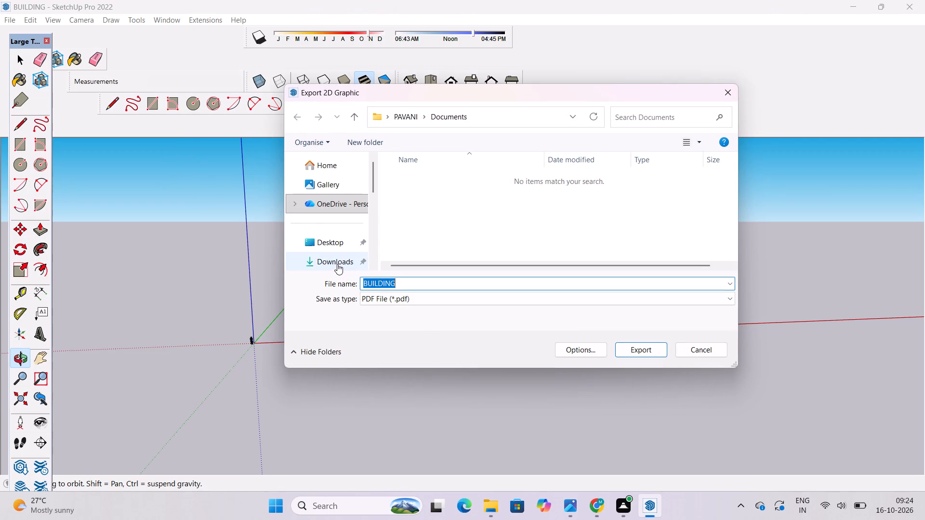
pyautogui.tripleClick(410, 287)
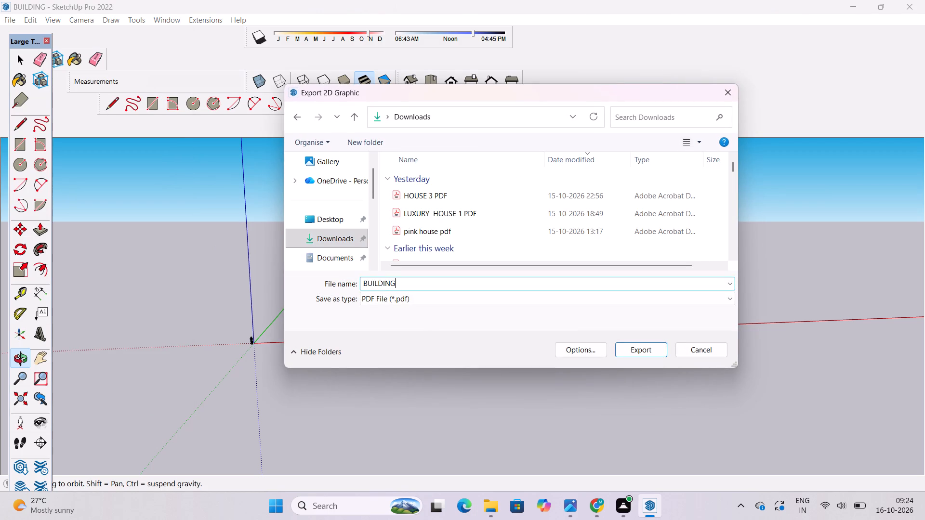
pyautogui.press('space')
pyautogui.write('PDF')
pyautogui.click(637, 357)
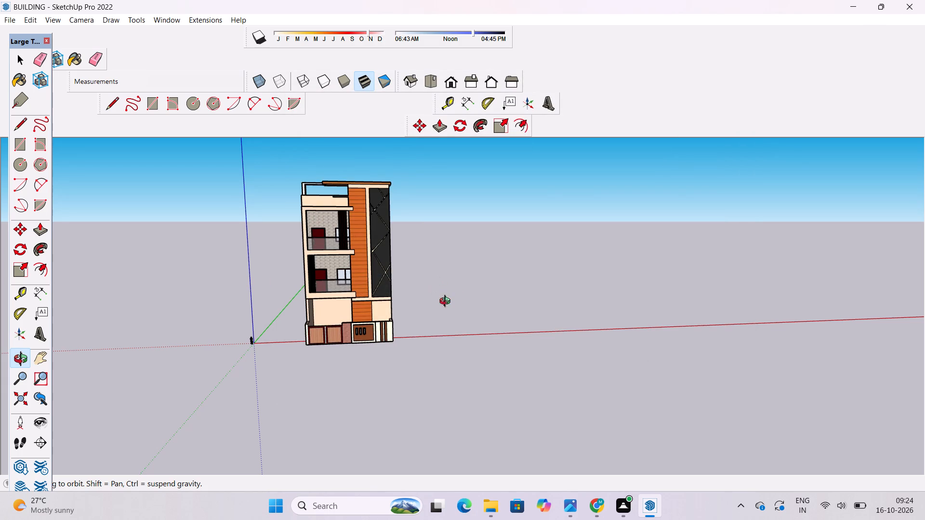